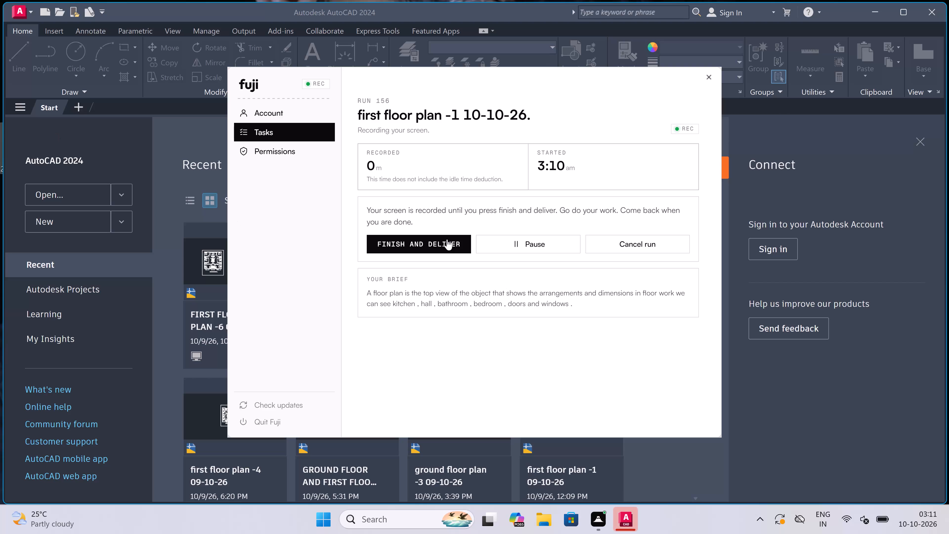
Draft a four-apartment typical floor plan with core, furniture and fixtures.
Create a new blank drawing.
left_click(117, 149)
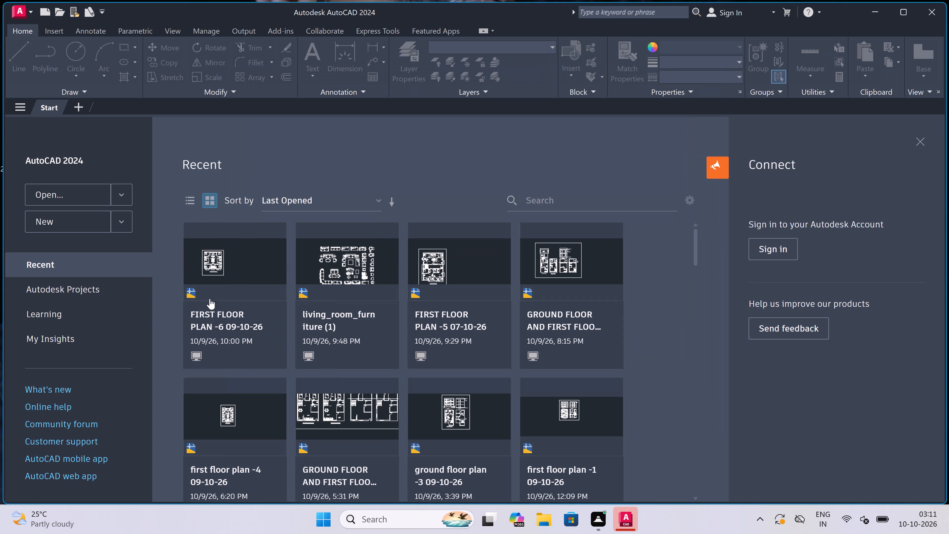
double_click(63, 221)
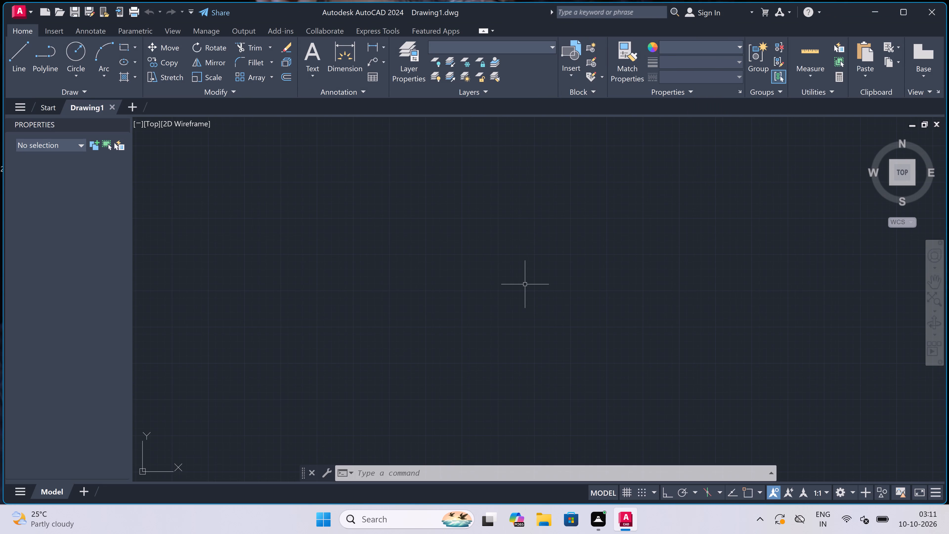
Set the drawing units to Engineering length with 0'-0" precision and Inches as the insertion scale.
type("un")
key("space")
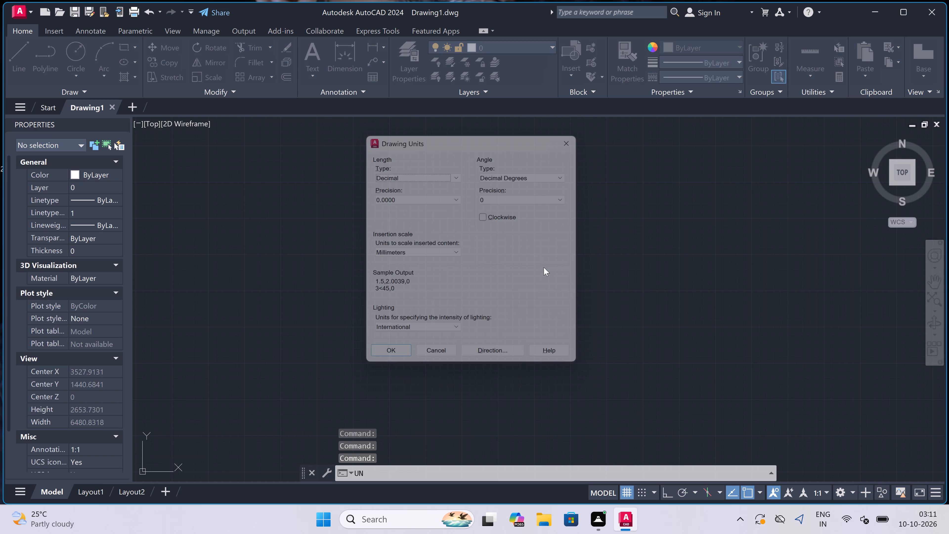
left_click(406, 173)
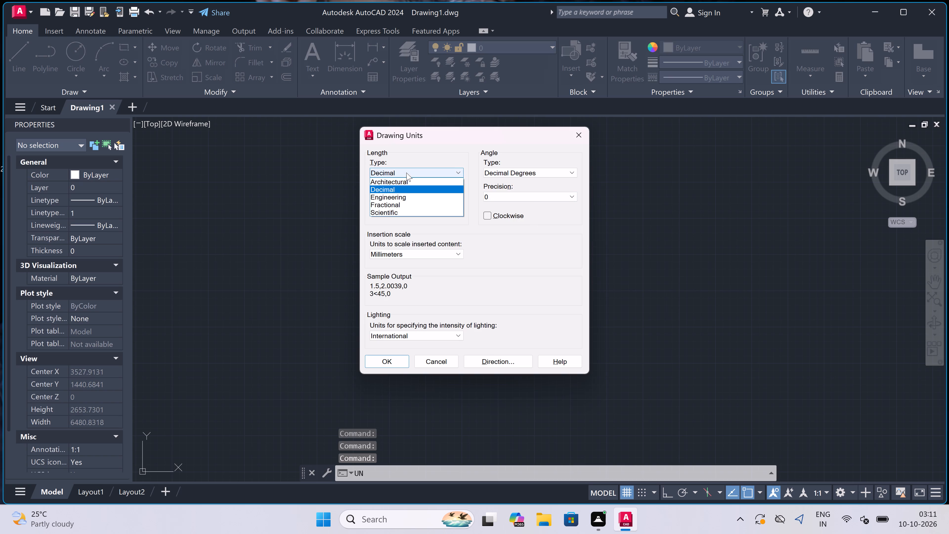
left_click(410, 194)
left_click(410, 195)
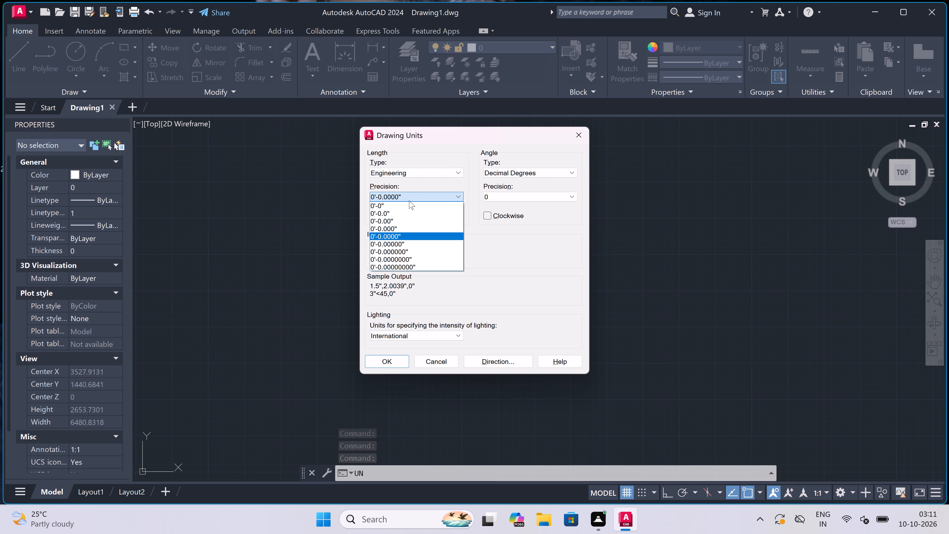
left_click(408, 202)
left_click(396, 254)
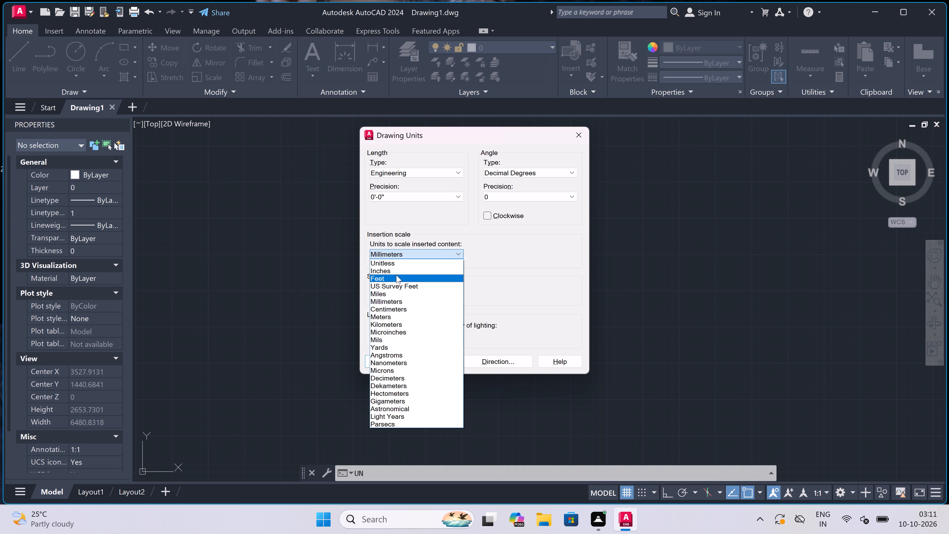
left_click(395, 271)
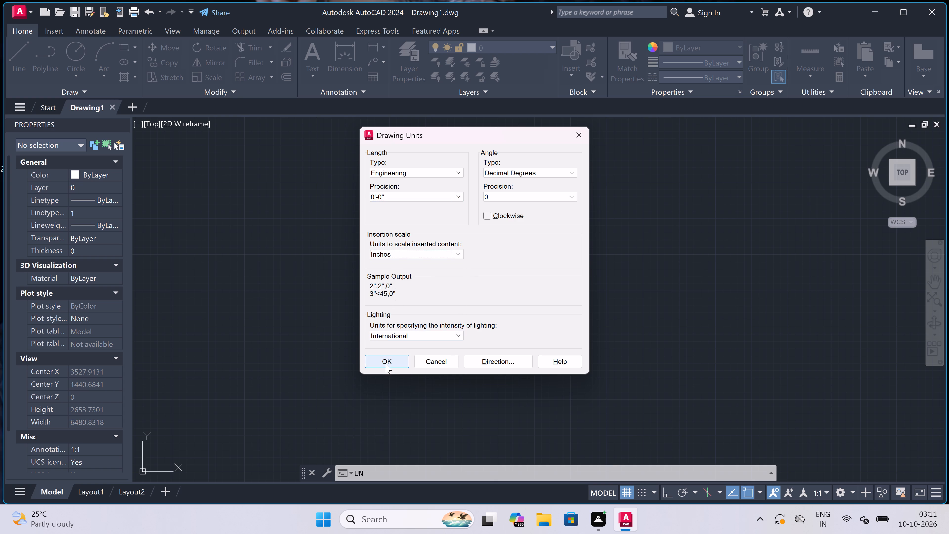
left_click(383, 361)
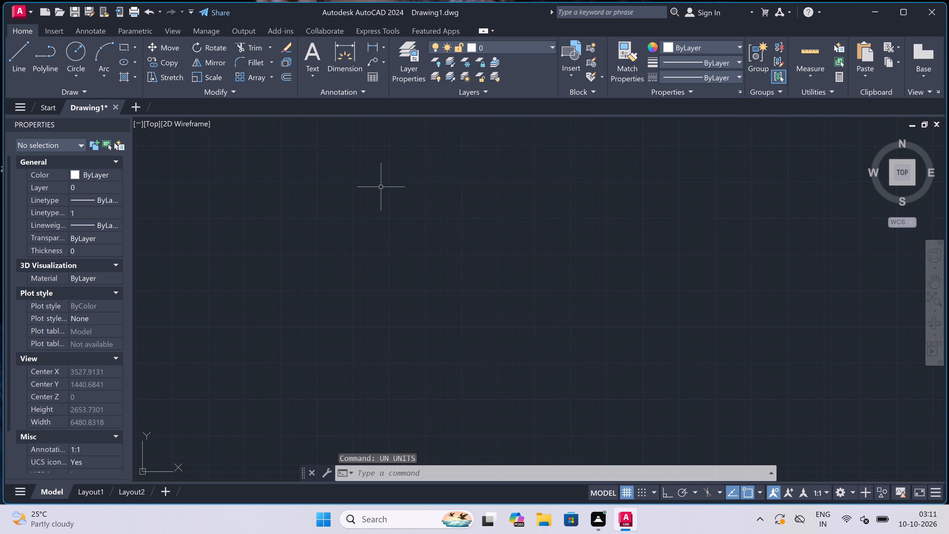
With ortho mode on, draw a horizontal and a vertical construction line crossing at one point.
type("xl")
key("space")
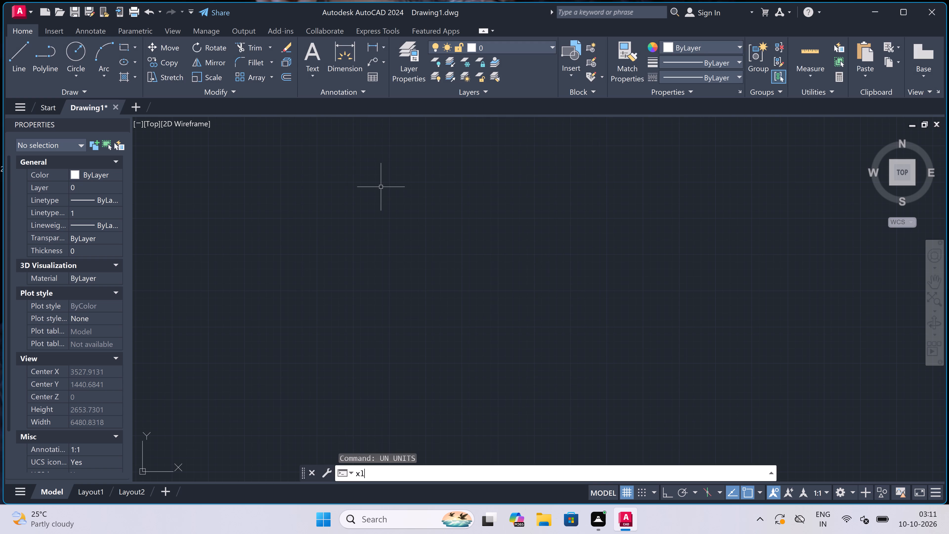
left_click(321, 178)
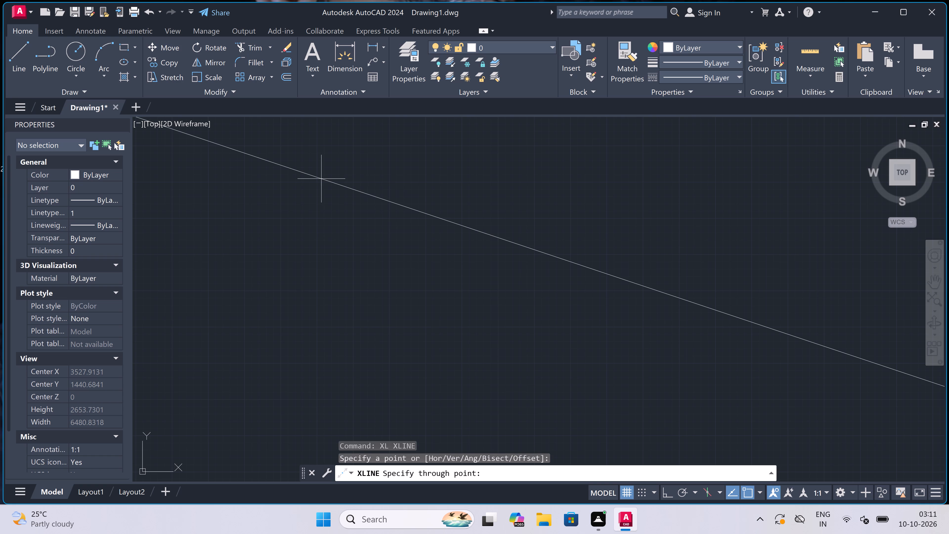
key("F8")
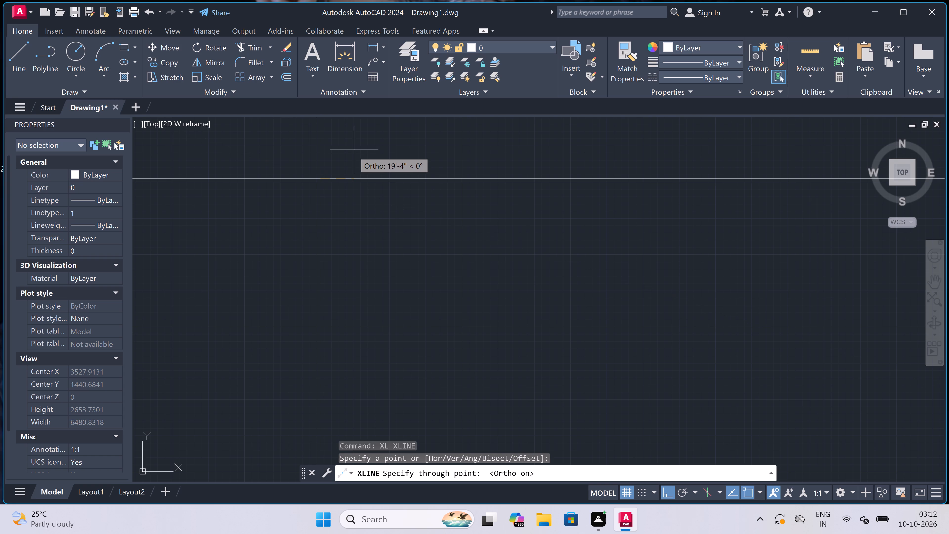
left_click(335, 168)
left_click(310, 311)
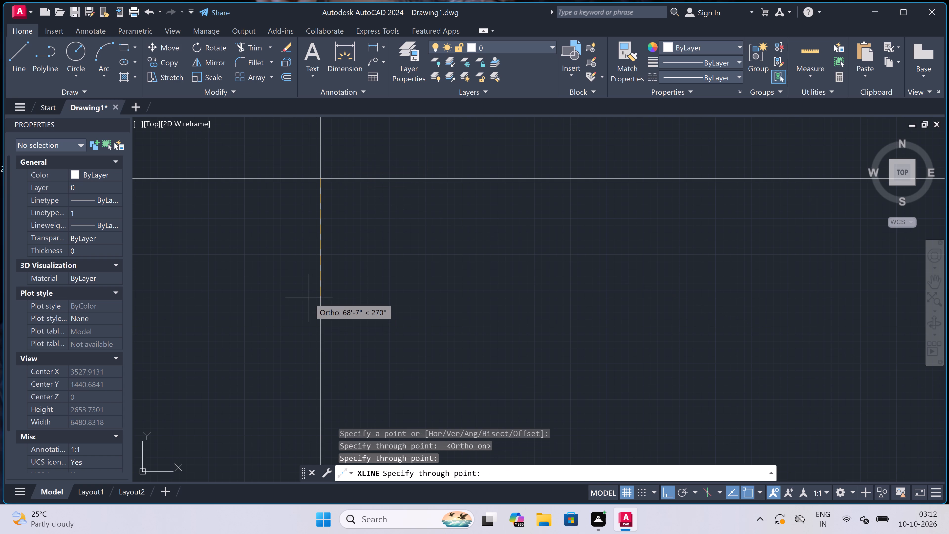
key("Escape")
Trim the construction lines above and left of their intersection to leave the plan's top-left corner.
type("tr")
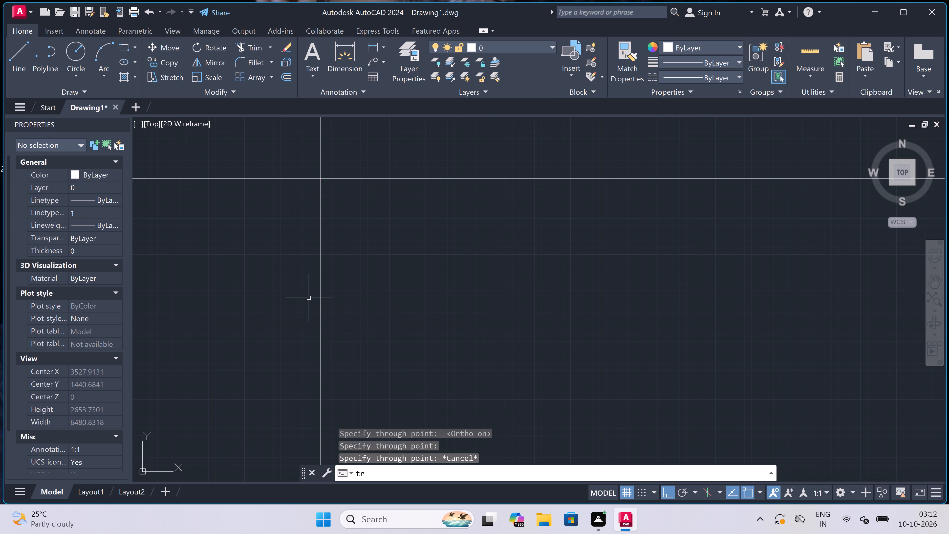
key("space")
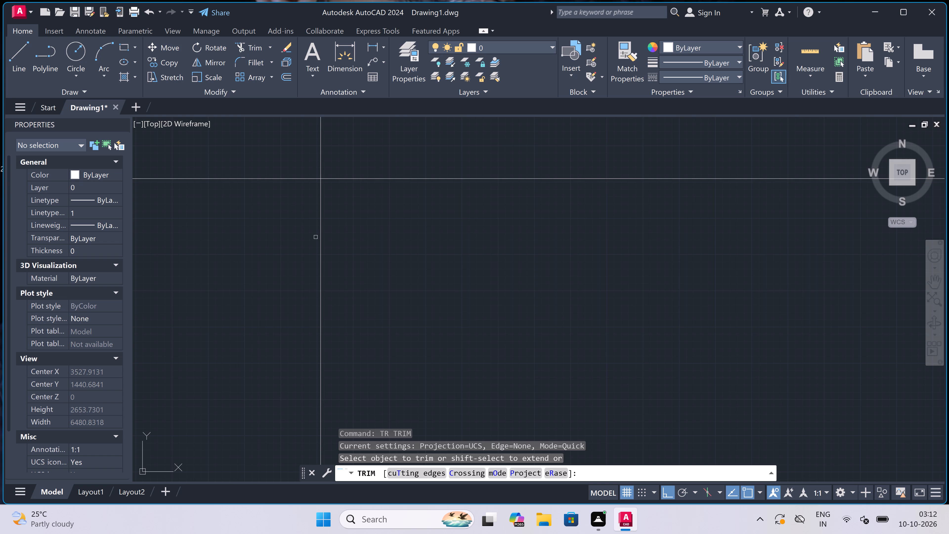
scroll(315, 170, "up", 3)
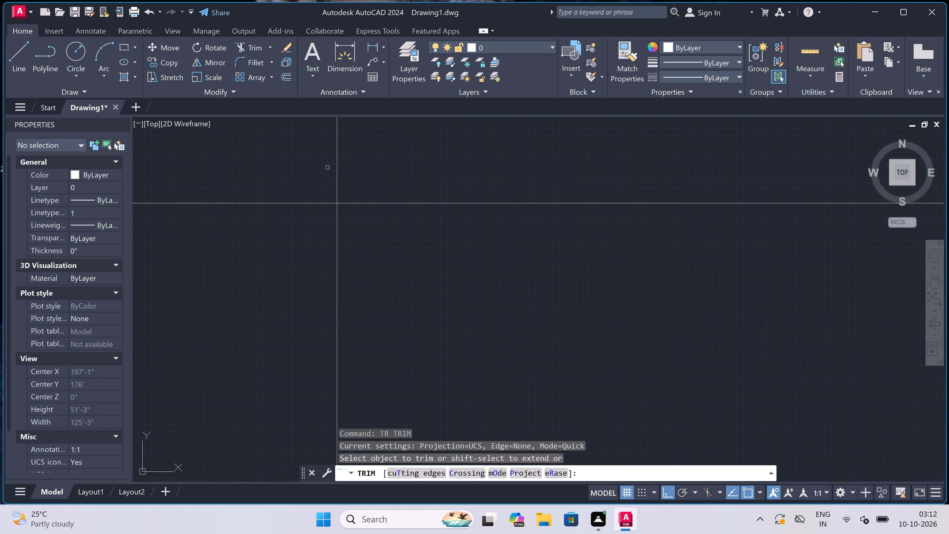
left_click(364, 171)
left_click(216, 246)
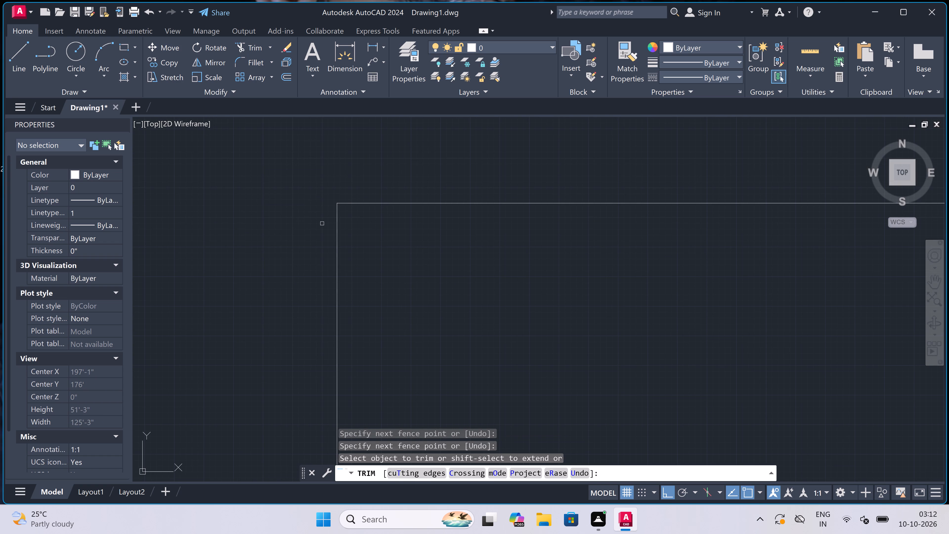
key("Escape")
Offset the top and left corner lines 4.5" inward to form the outer wall thickness.
type("o")
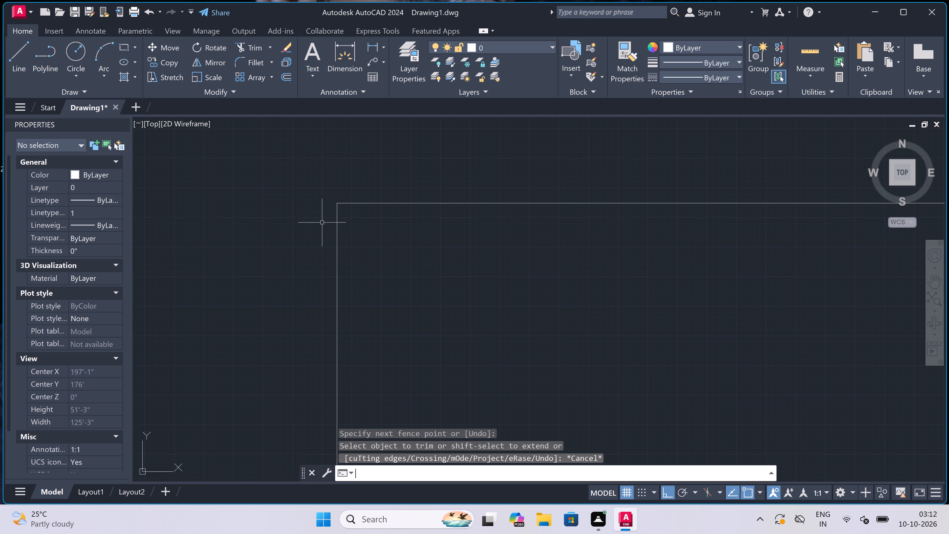
key("space")
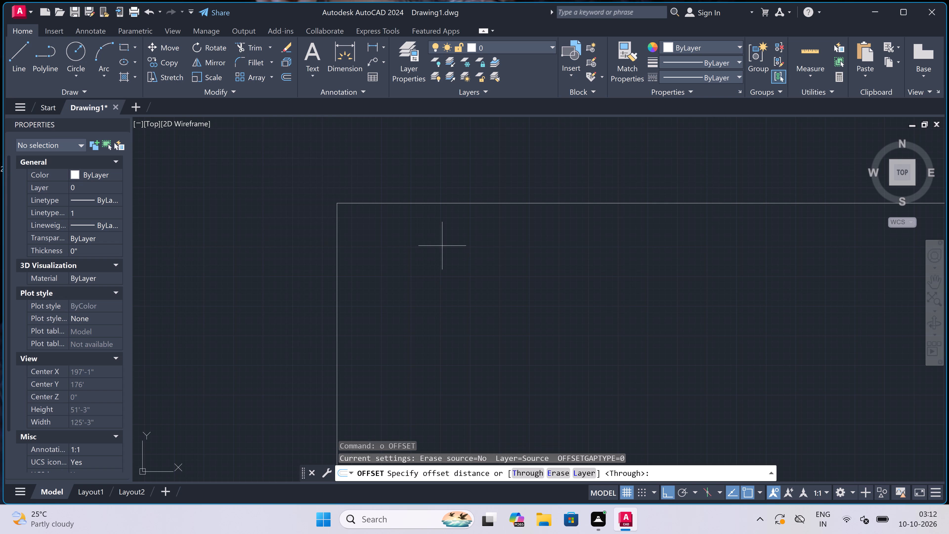
left_click(482, 203)
left_click(496, 476)
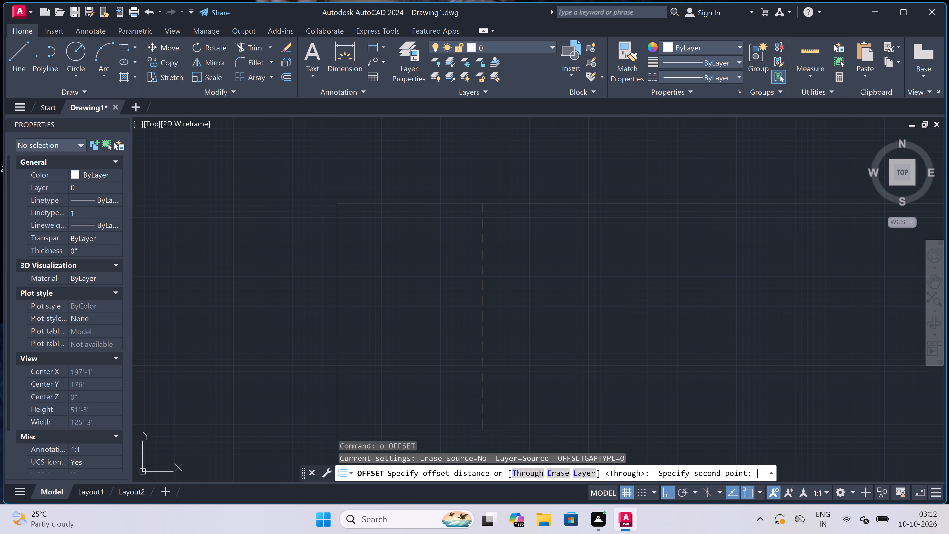
type("4.5")
type("\"")
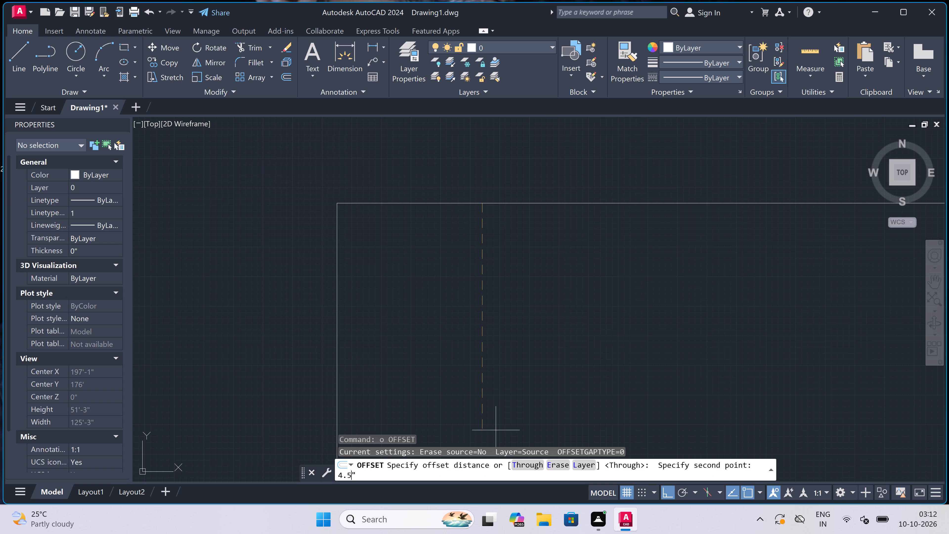
key("space")
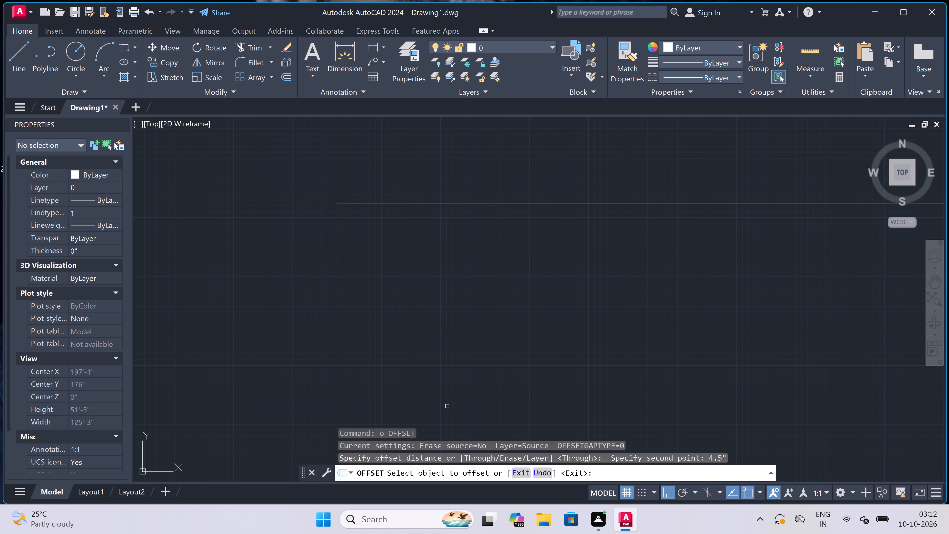
scroll(348, 203, "up", 1)
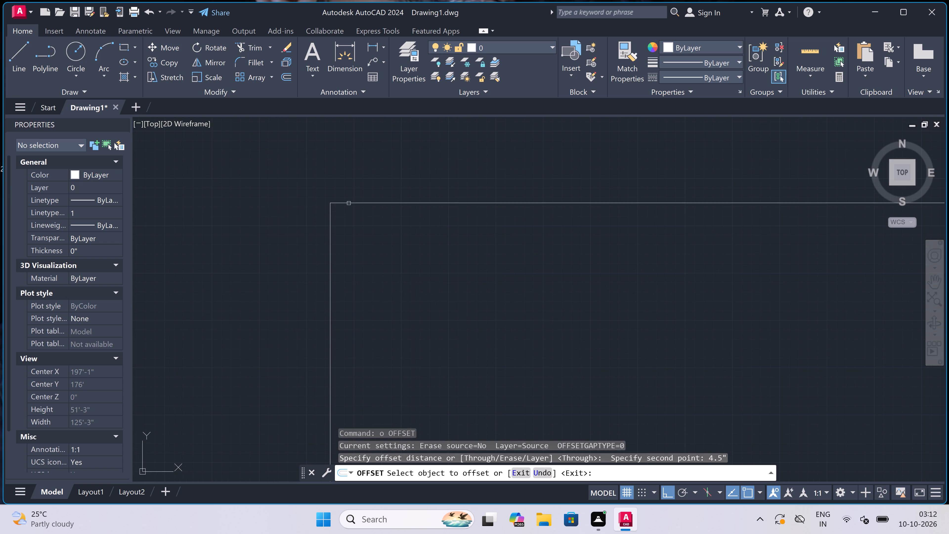
left_click(349, 203)
left_click(347, 214)
scroll(324, 213, "up", 3)
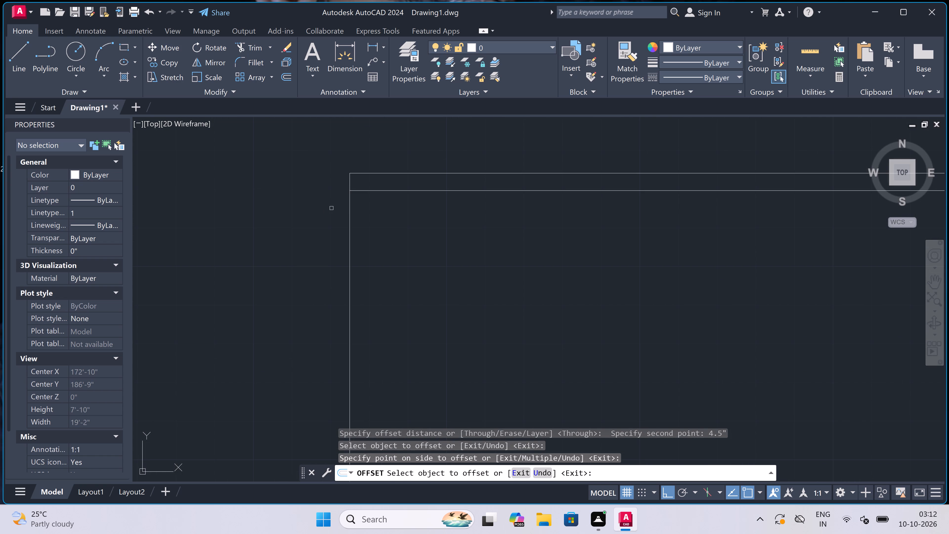
left_click(350, 212)
left_click(388, 231)
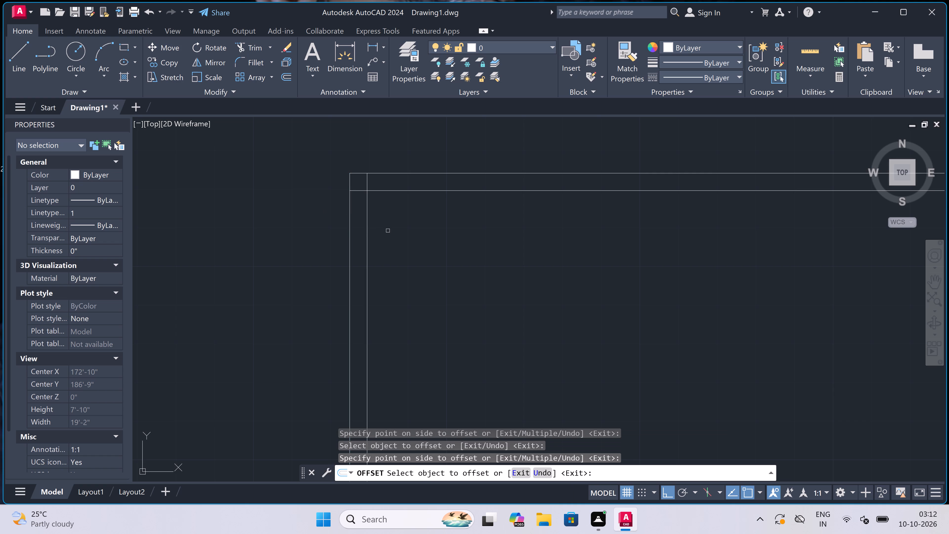
key("Escape")
Offset the left wall's inner line 5' to the right.
key("space")
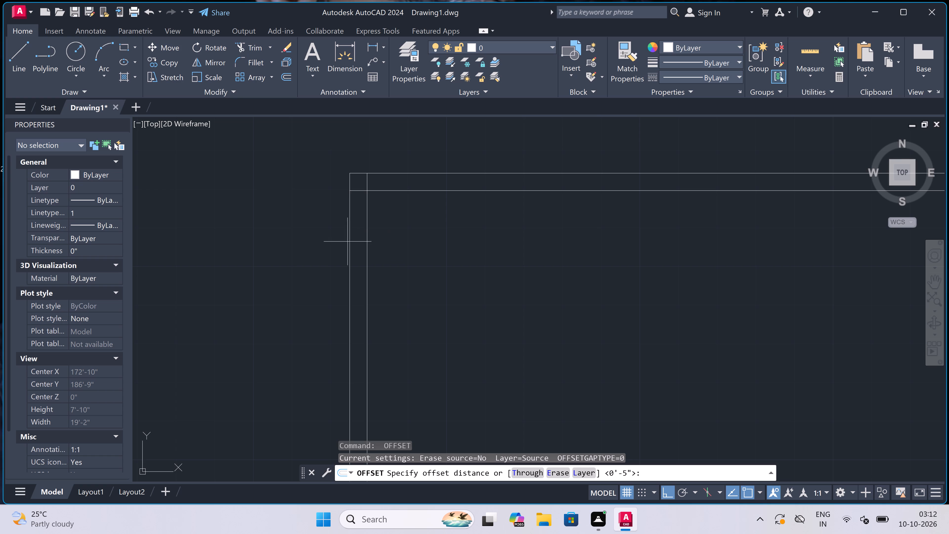
left_click(367, 247)
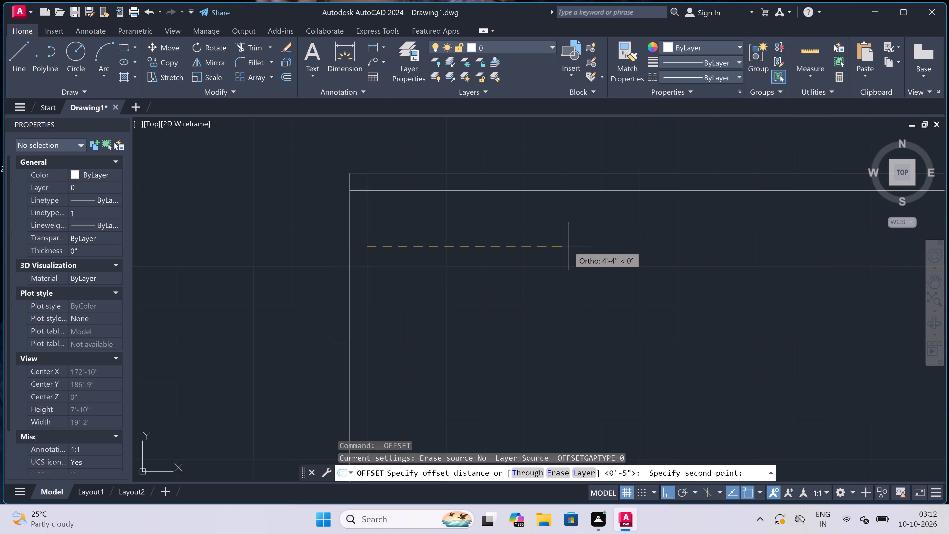
key("5")
type("'")
key("space")
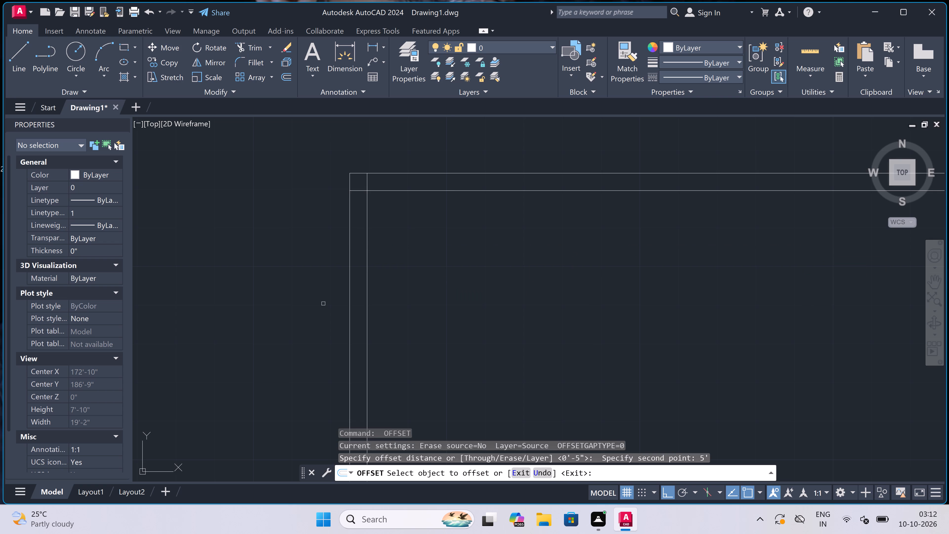
left_click(367, 292)
left_click(428, 292)
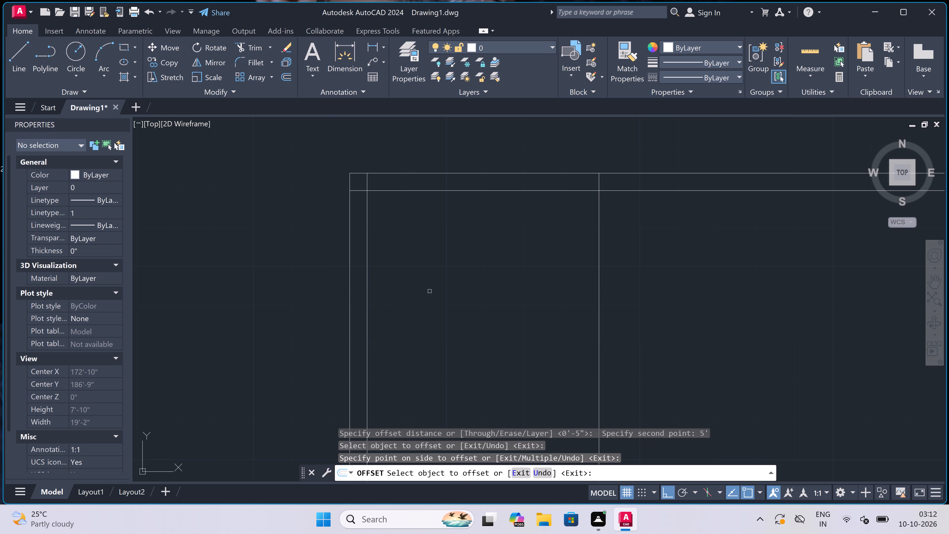
key("Escape")
Begin another offset, picking its distance start point on the vertical line 5' inside the left wall.
key("space")
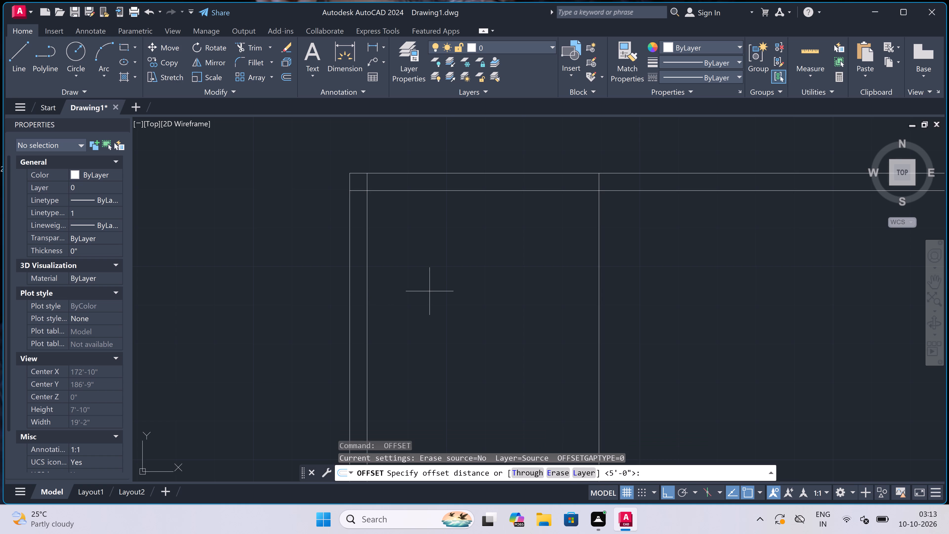
scroll(430, 290, "down", 2)
scroll(576, 278, "up", 2)
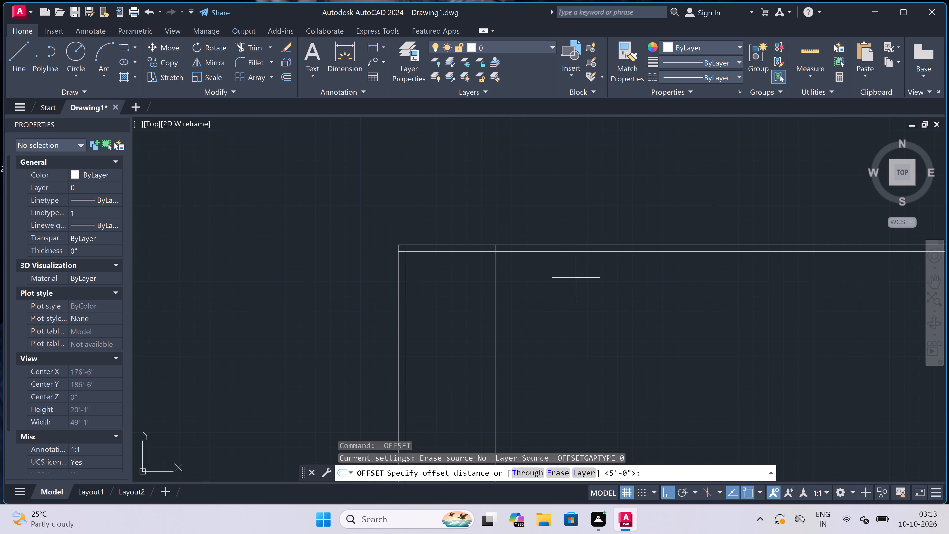
left_click(370, 312)
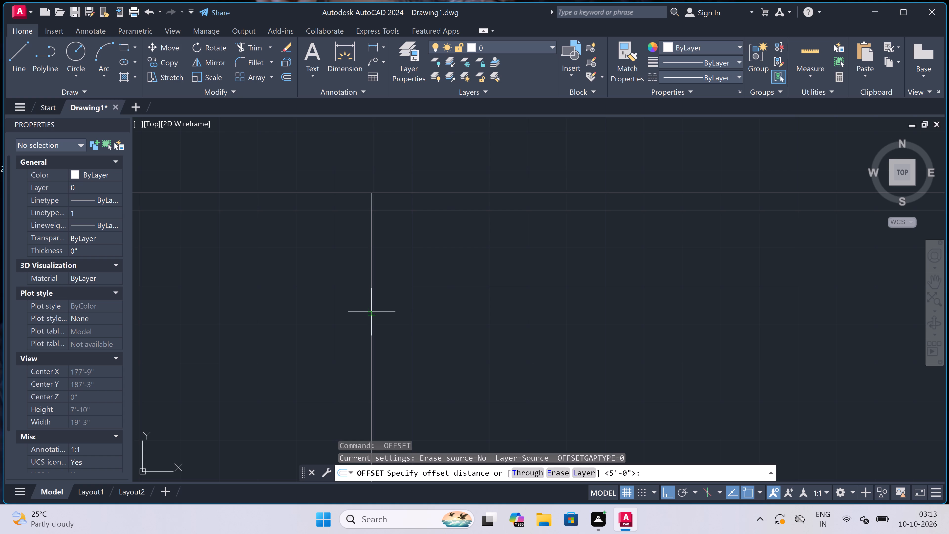
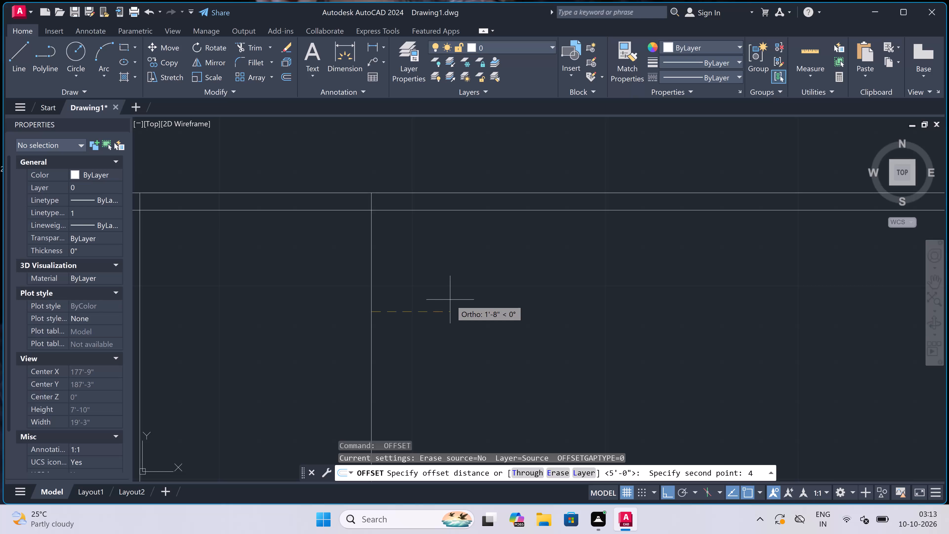
Offset the vertical line 5' inside the left wall 4.5" to the right to form the first partition's thickness.
type(".5")
type("\"")
key("space")
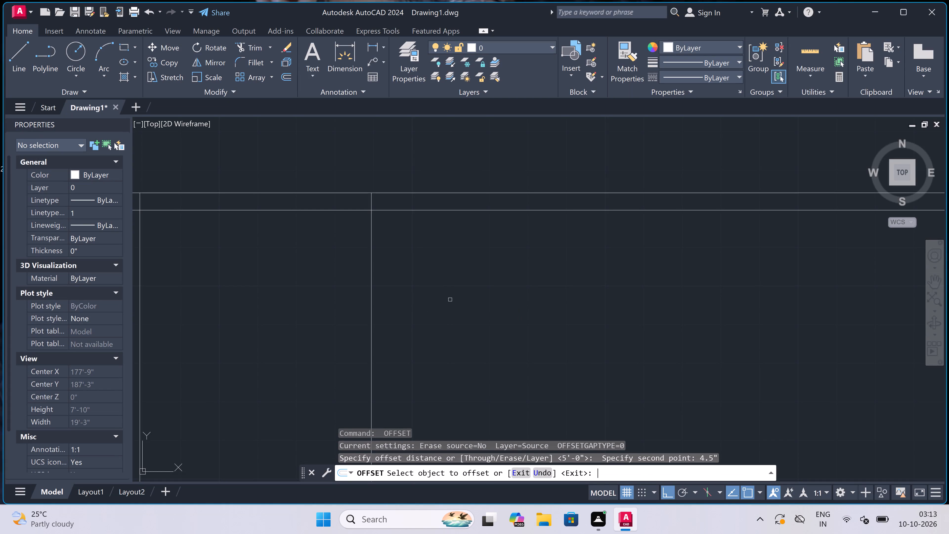
left_click(371, 271)
left_click(486, 247)
key("Escape")
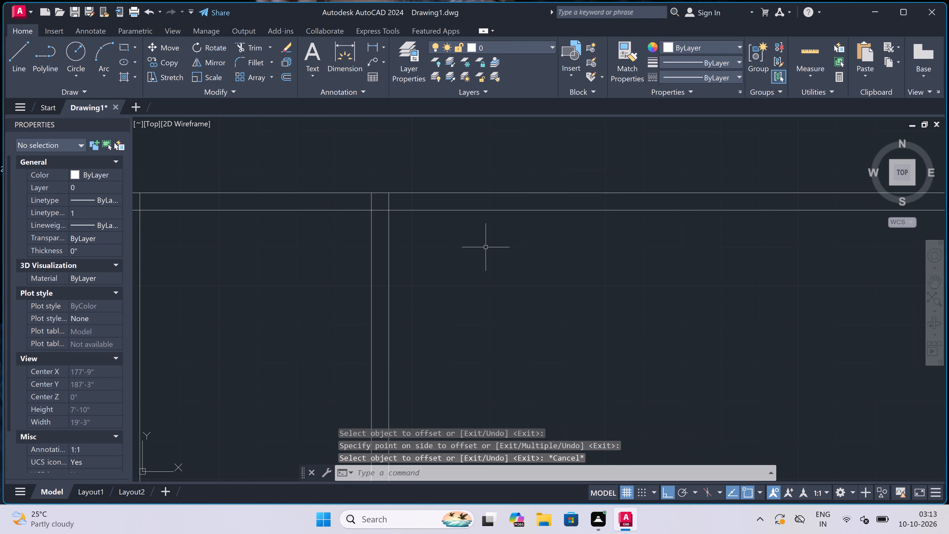
Offset the first partition's right-hand line 6'1" to the right.
key("space")
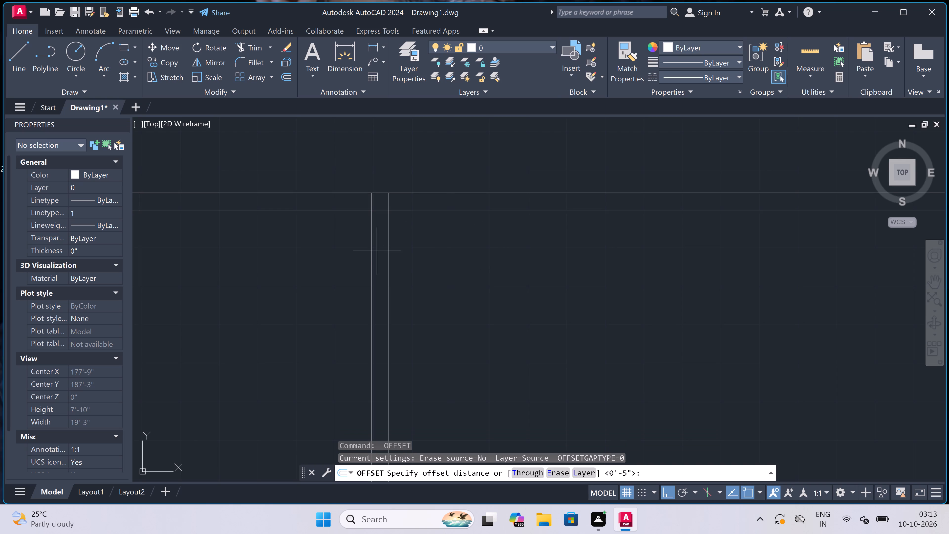
left_click(390, 271)
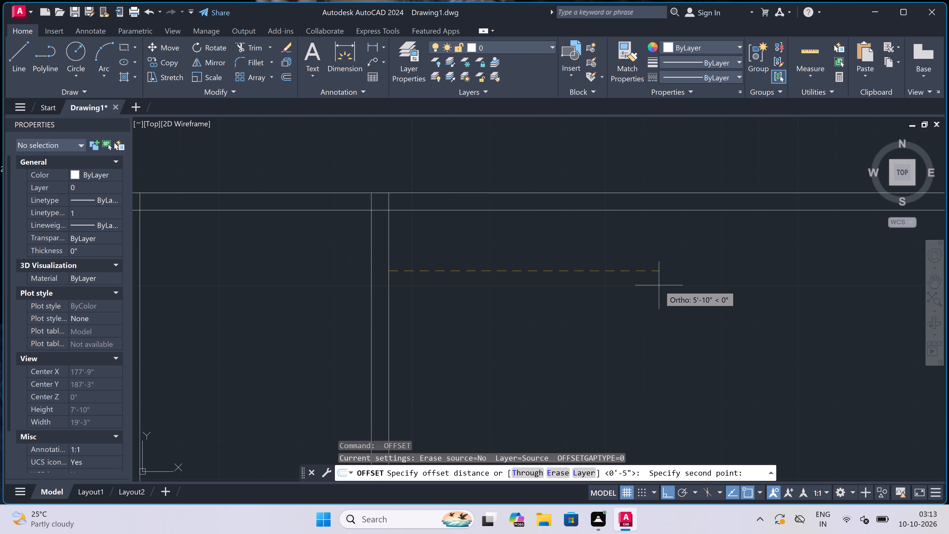
type("6'")
key("1")
type("\"")
key("space")
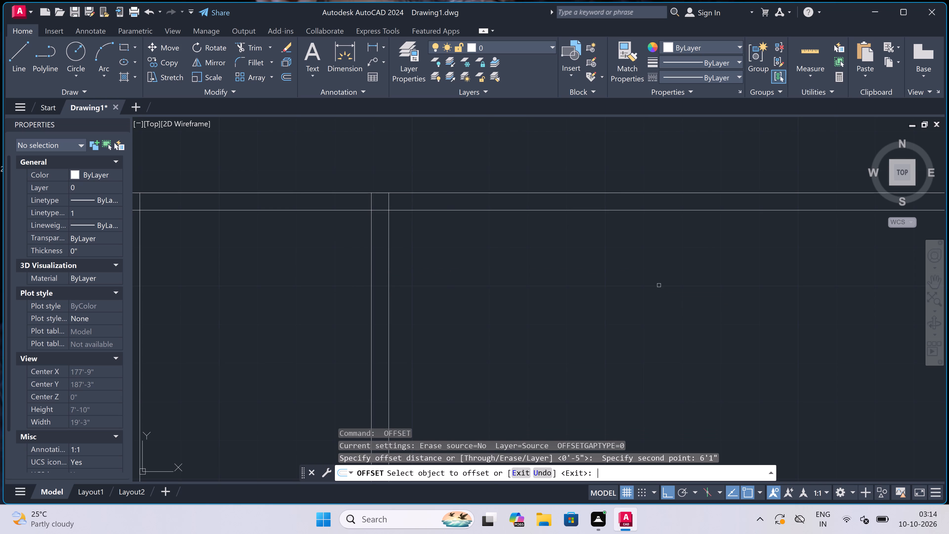
left_click(388, 316)
left_click(519, 298)
key("Escape")
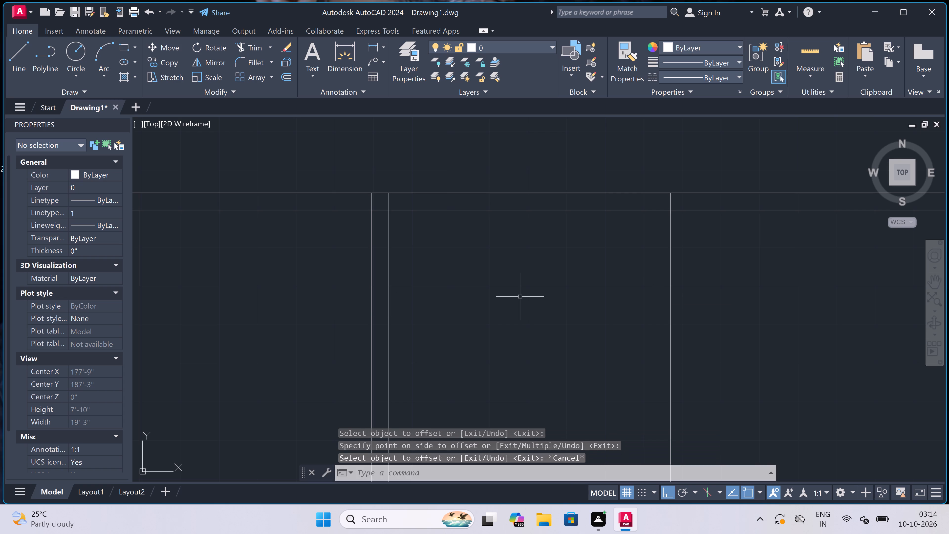
Offset the new vertical line 4.5" to the right to give the second partition its thickness.
key("space")
scroll(519, 296, "down", 3)
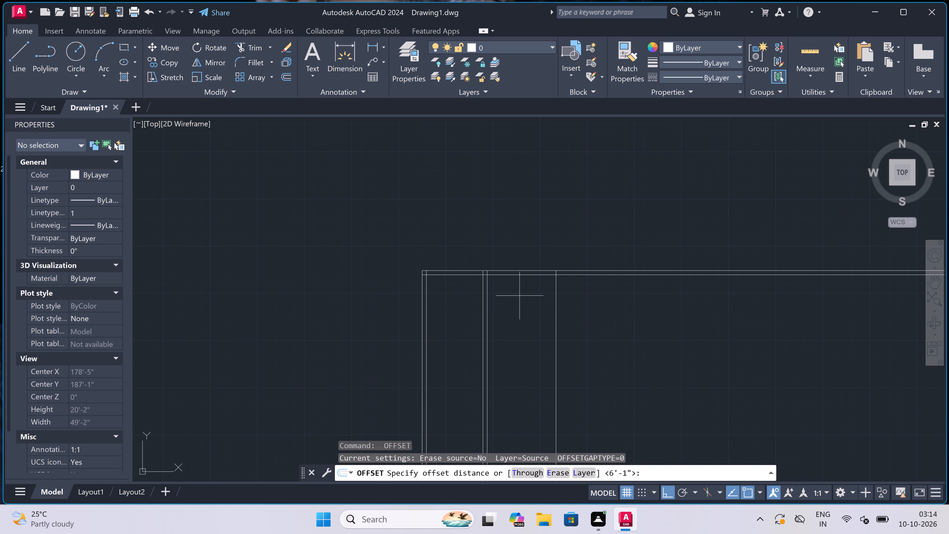
scroll(543, 326, "up", 1)
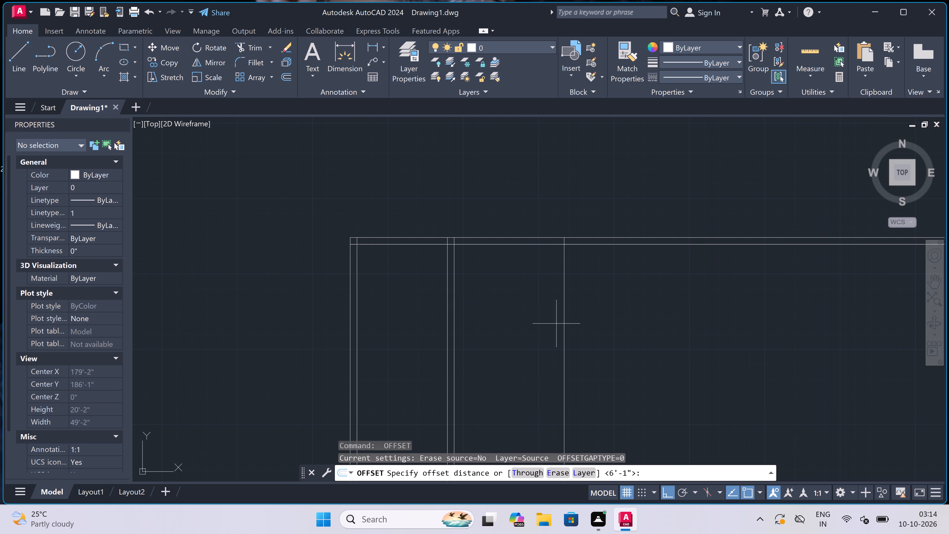
left_click(563, 323)
scroll(610, 317, "up", 1)
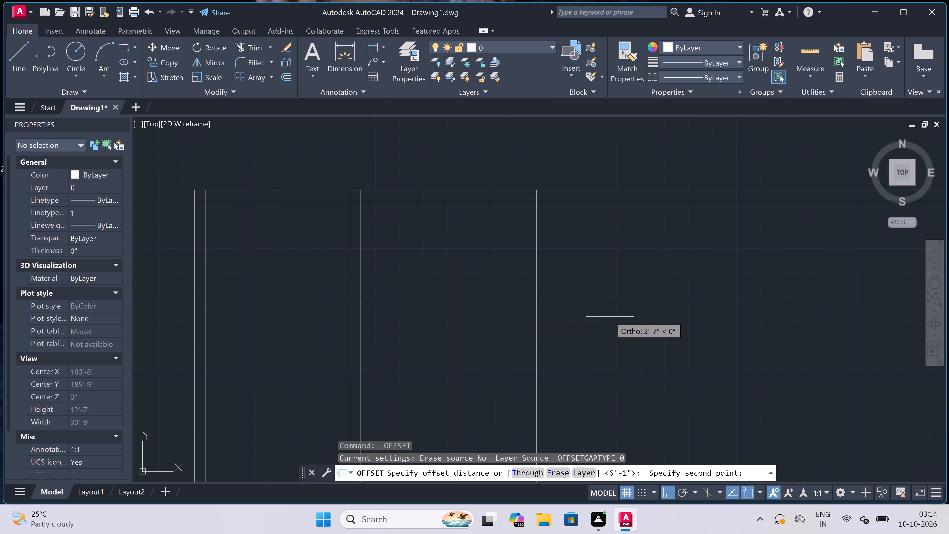
type("4.5")
type("\"")
key("space")
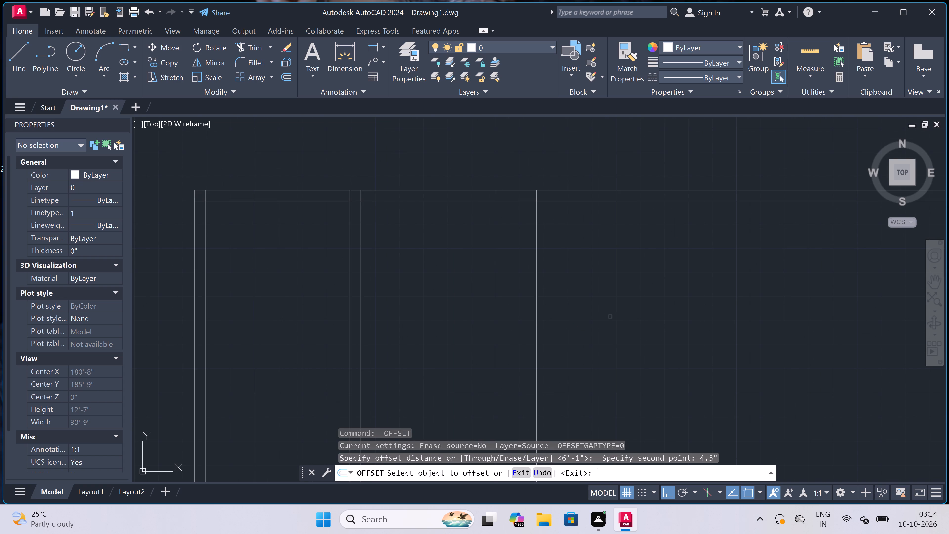
left_click(536, 280)
left_click(569, 271)
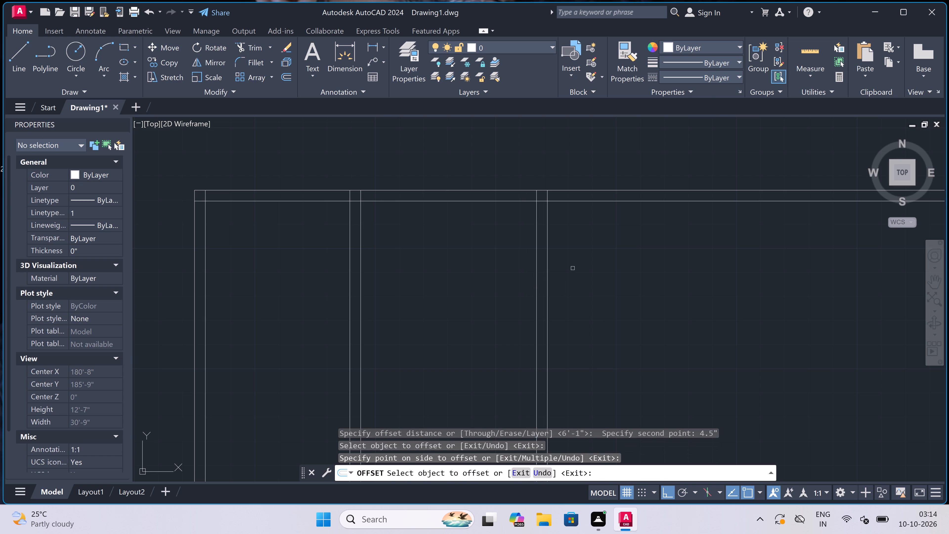
key("Escape")
Offset the top wall's inner line 4'2" downward.
key("space")
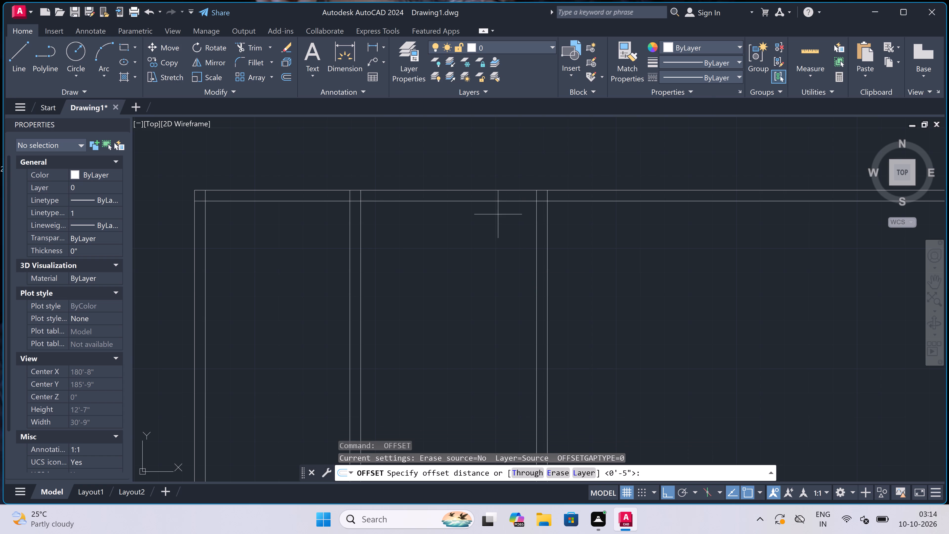
left_click(495, 204)
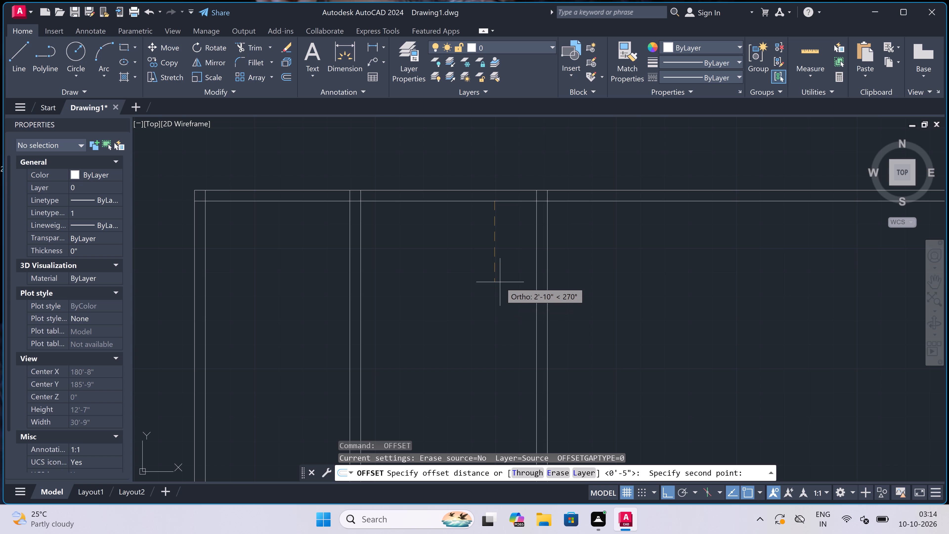
type("4'")
key("2")
type("\"")
key("space")
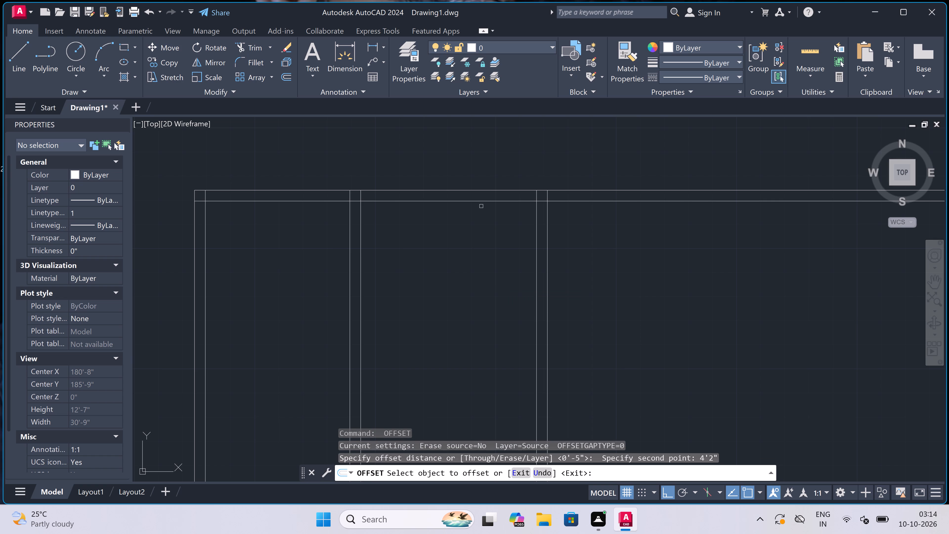
left_click_drag(482, 201, 482, 204)
left_click(481, 231)
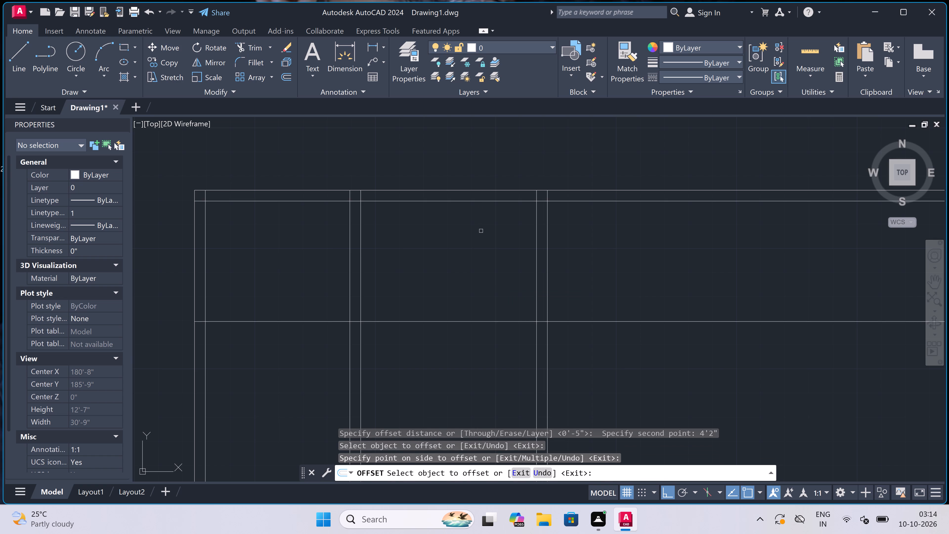
key("Escape")
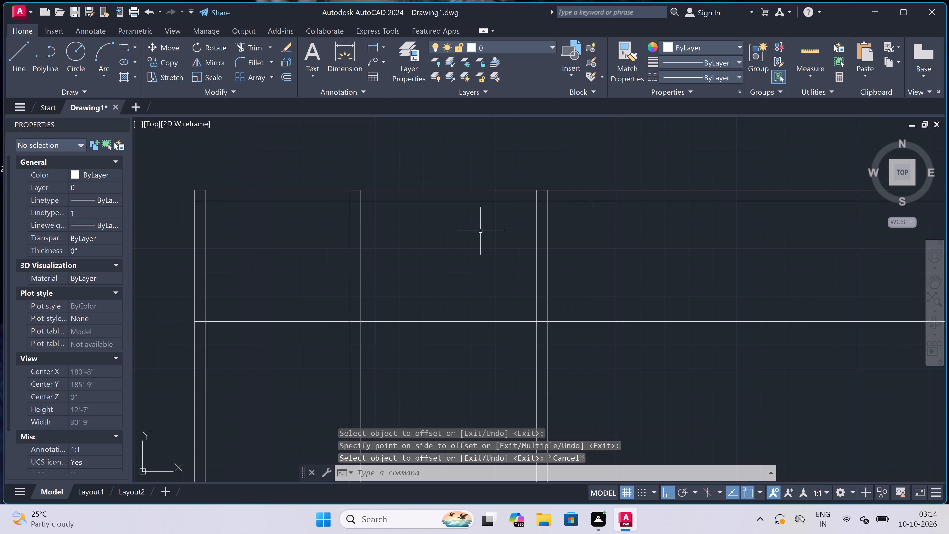
Offset the top wall's inner line 4'7" downward to form the second face of the horizontal partition.
key("space")
scroll(480, 230, "down", 1)
scroll(638, 223, "up", 1)
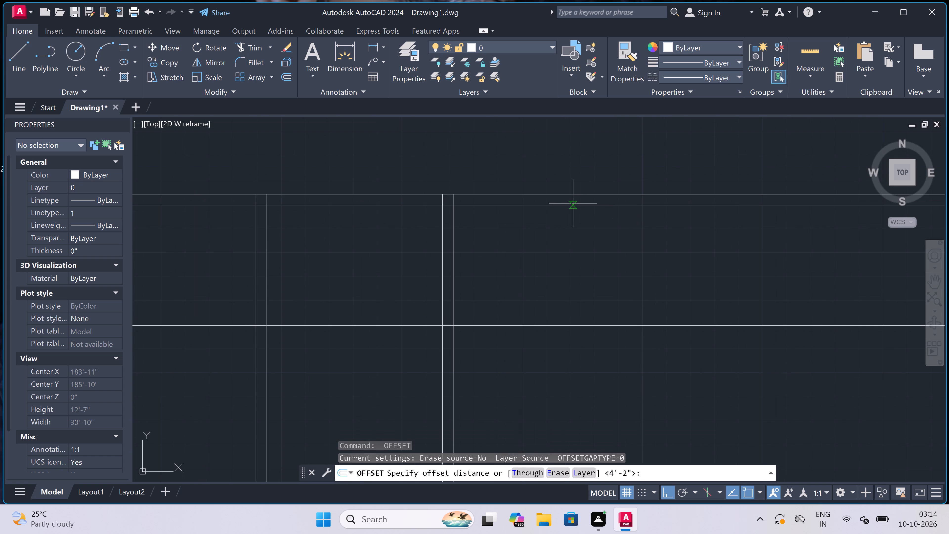
left_click(573, 203)
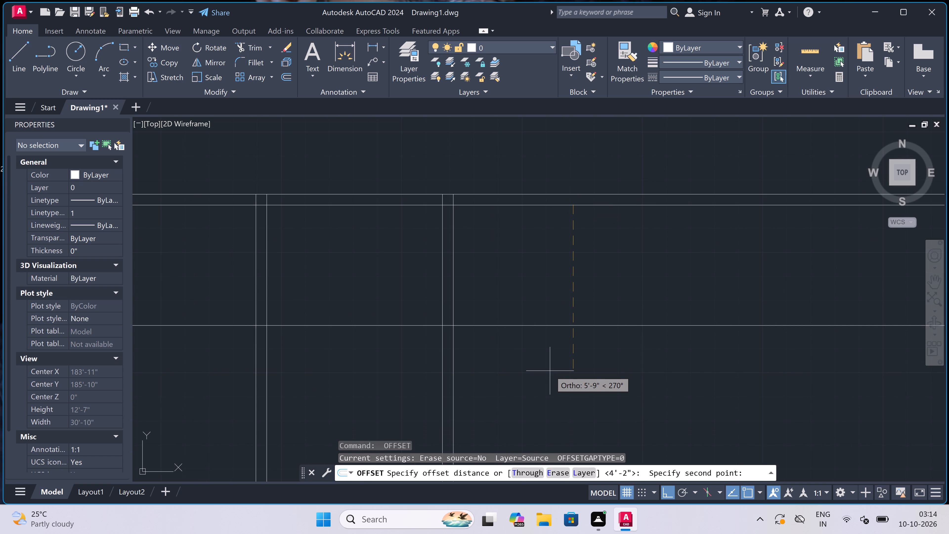
scroll(550, 371, "up", 1)
type("4'7")
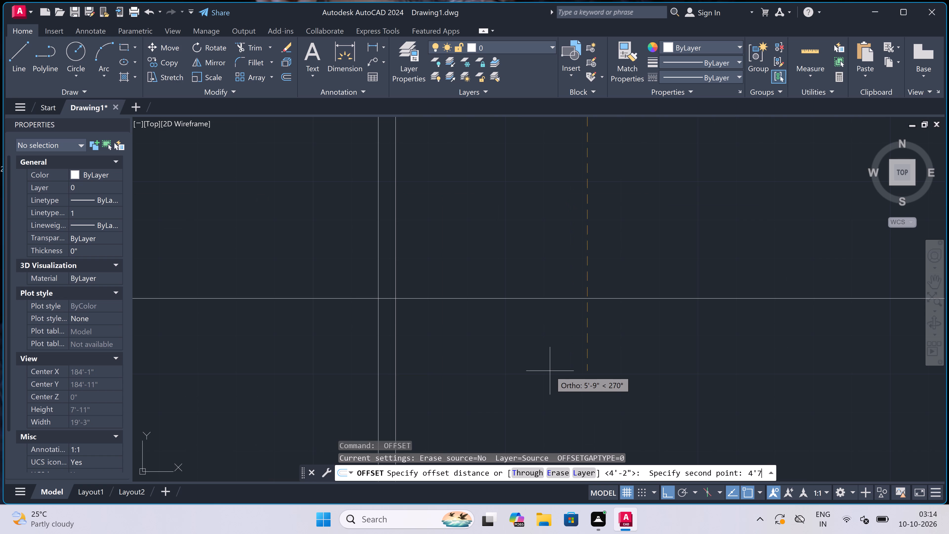
key("apostrophe")
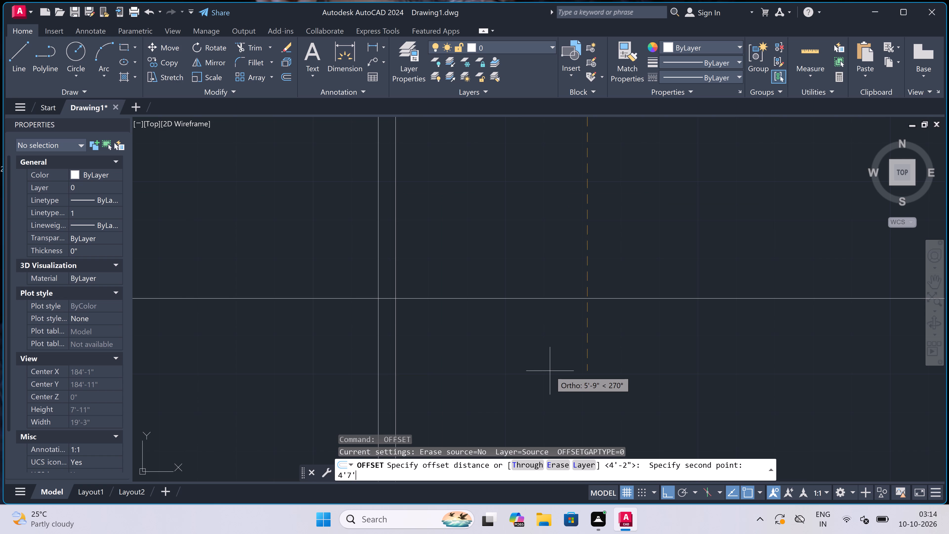
key("BackSpace")
type("\"")
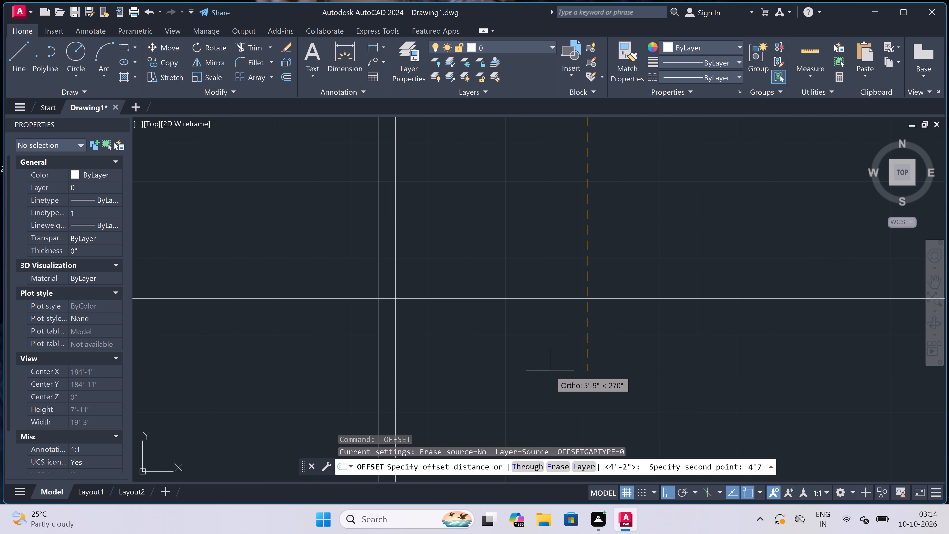
key("space")
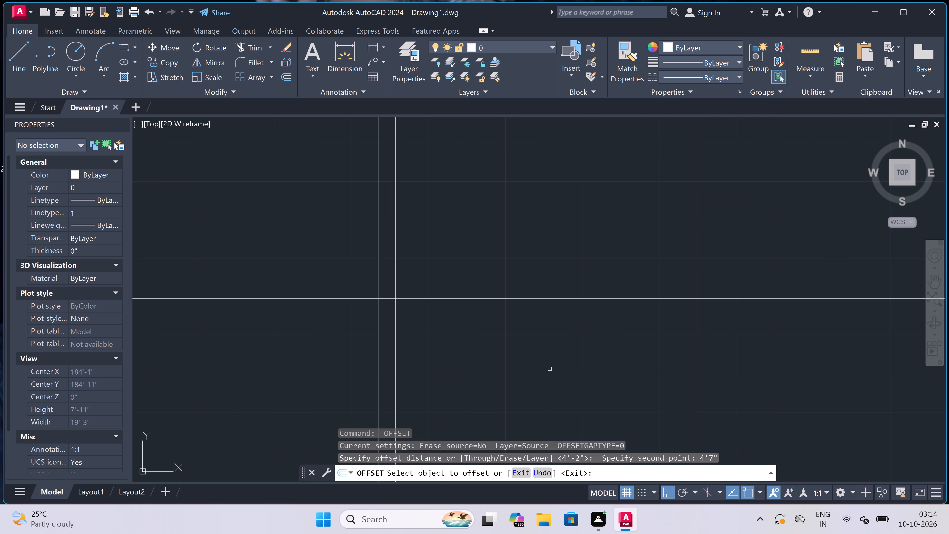
scroll(550, 369, "down", 1)
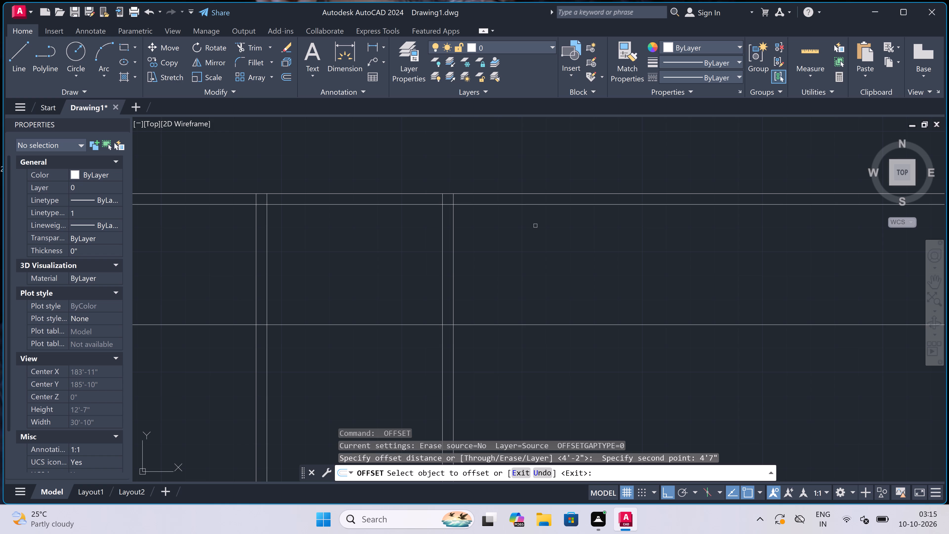
left_click(537, 204)
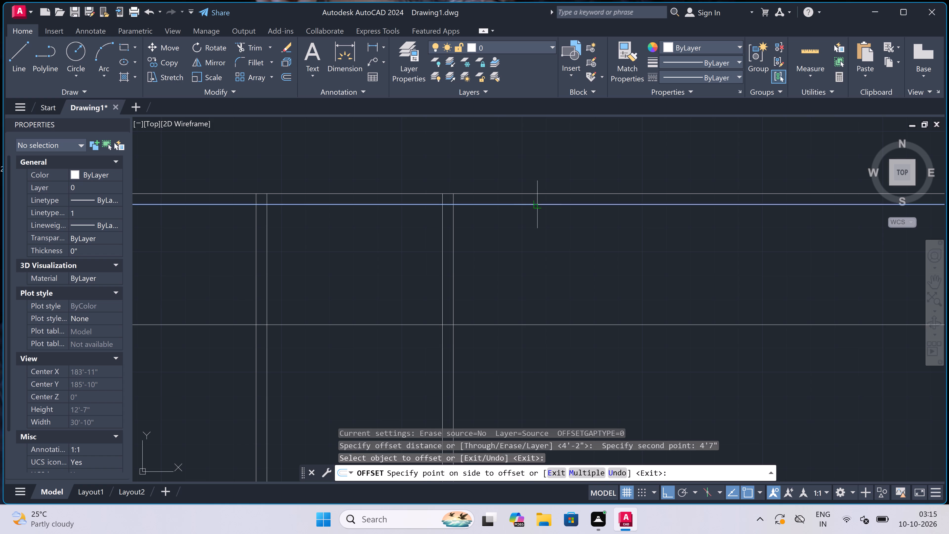
left_click(532, 335)
key("Escape")
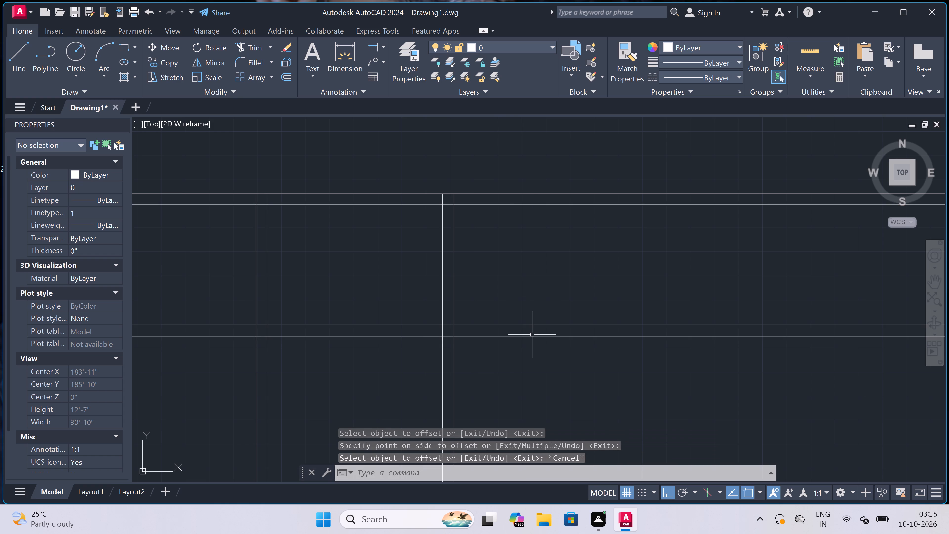
Offset the second vertical partition's right-hand line 7' to the right.
key("space")
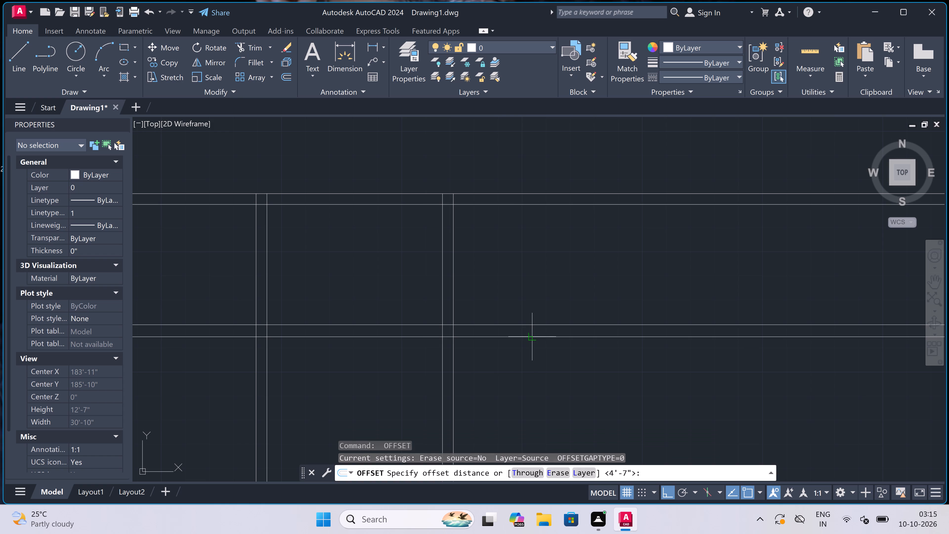
left_click(453, 273)
type("7'")
key("space")
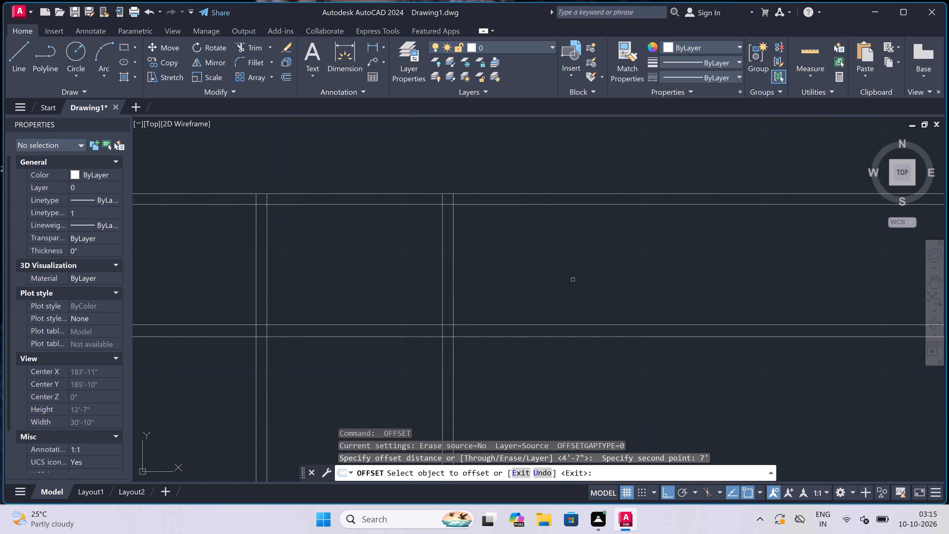
left_click(452, 236)
left_click(546, 249)
key("Escape")
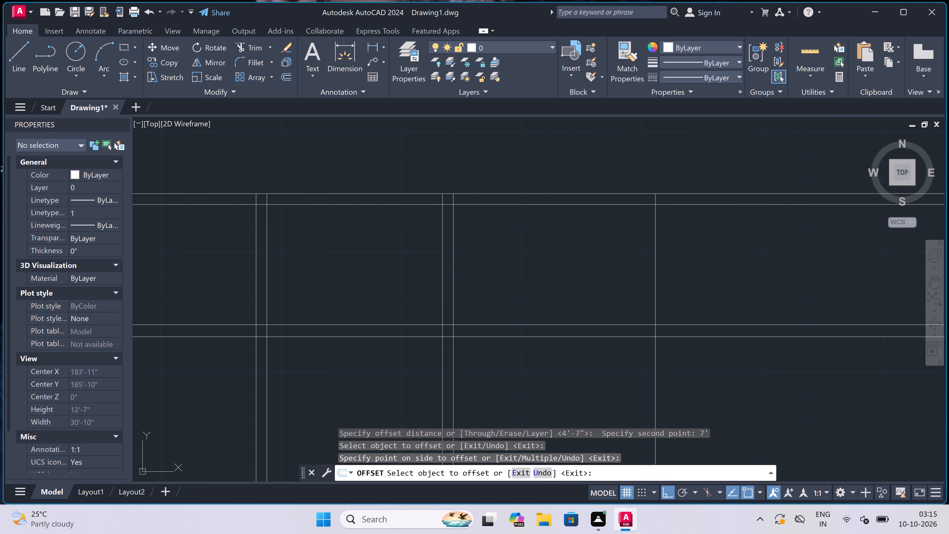
Offset the third vertical partition's line 4.5" to the right to give that partition its thickness.
key("space")
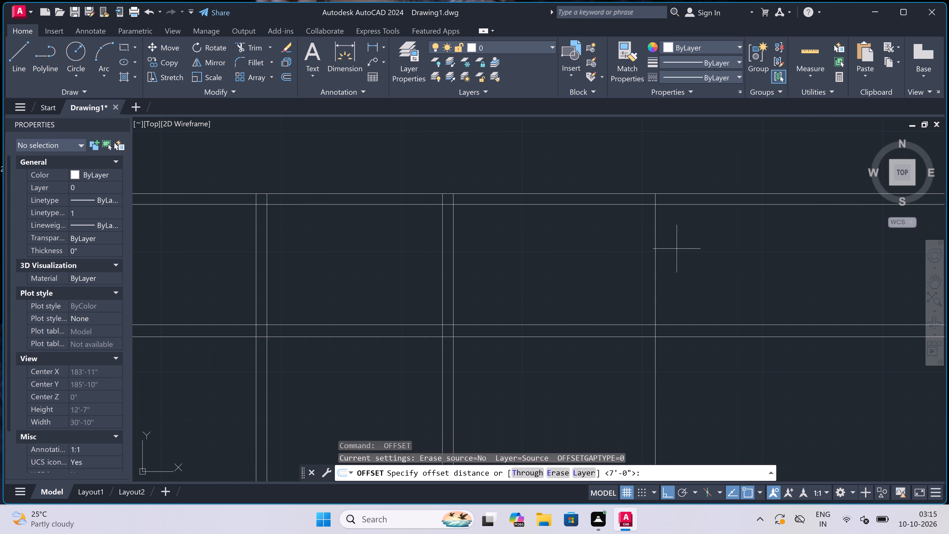
left_click(653, 250)
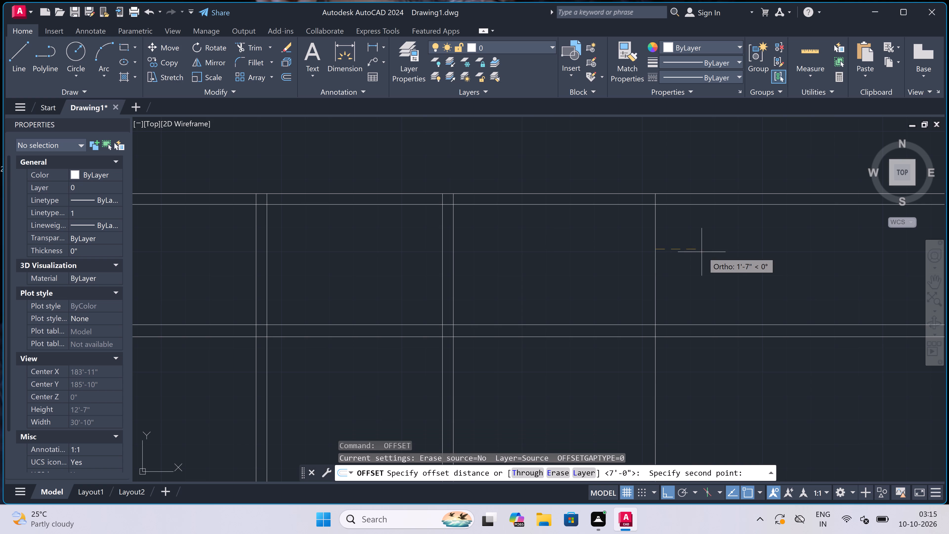
scroll(702, 252, "up", 2)
type("4.5")
type("\"")
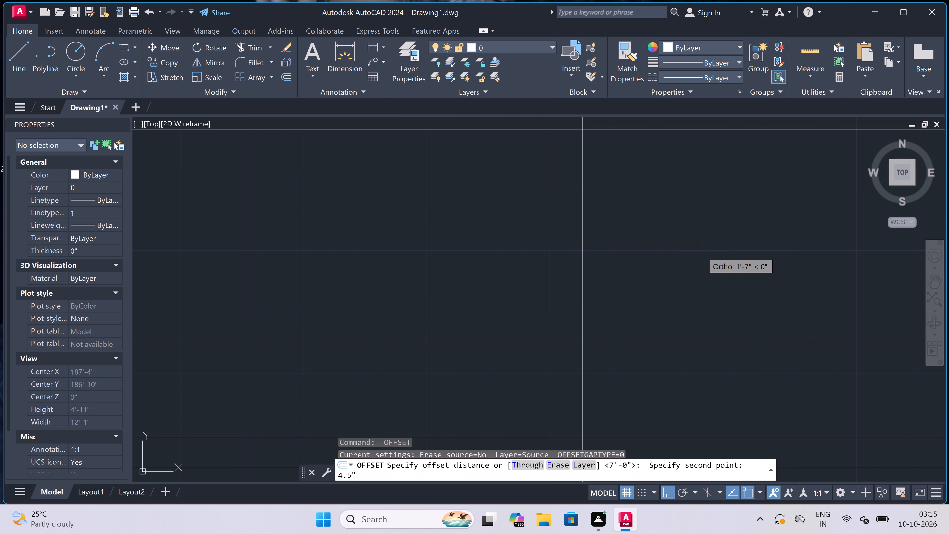
key("space")
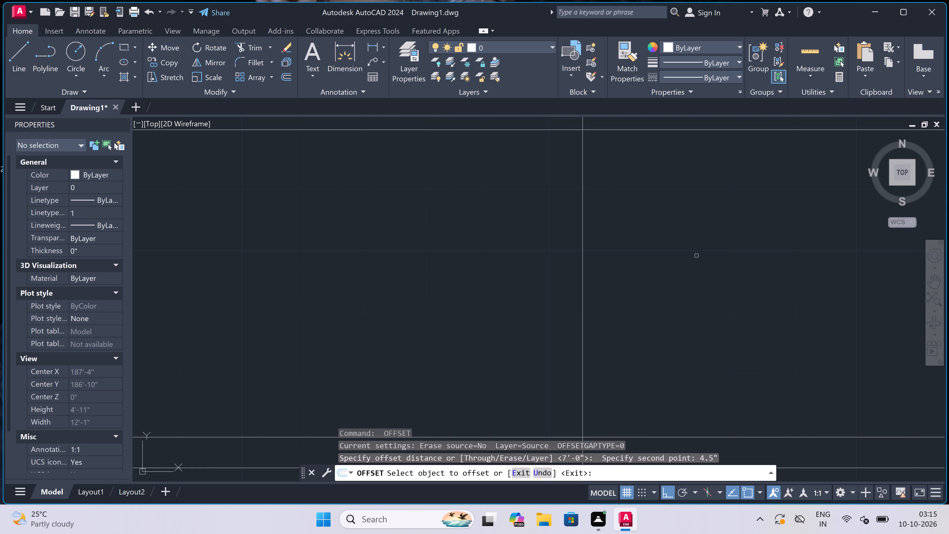
scroll(566, 268, "down", 2)
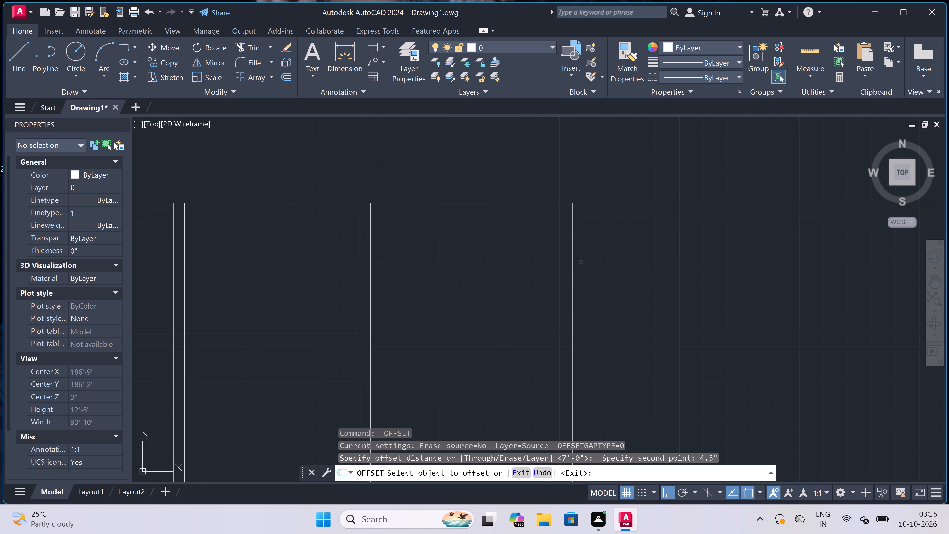
left_click(572, 264)
left_click(595, 265)
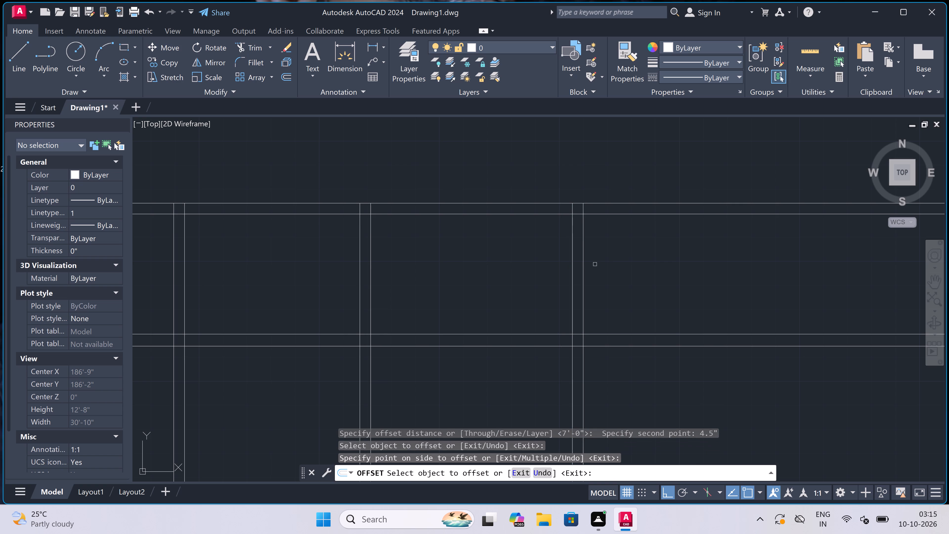
key("Escape")
Offset the third vertical partition's right-hand line 6'7" to the right.
key("space")
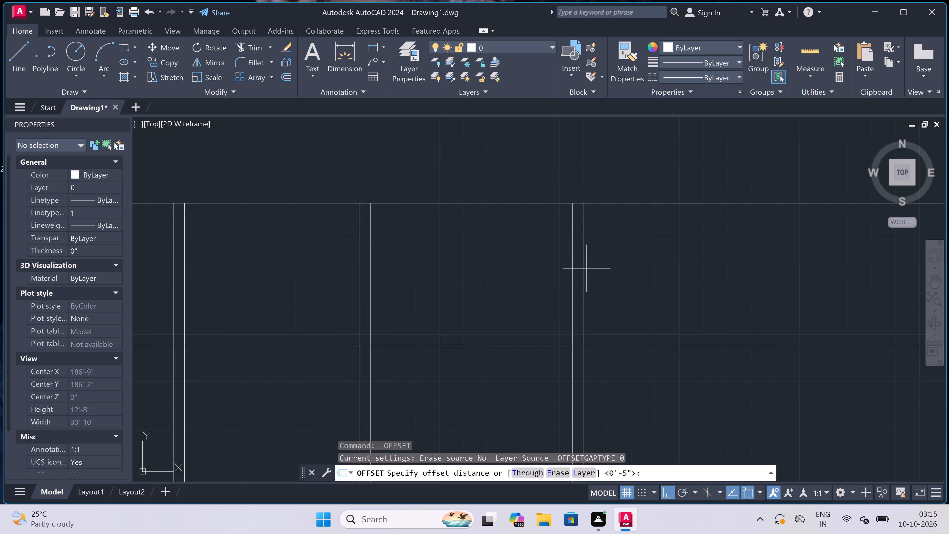
left_click(582, 267)
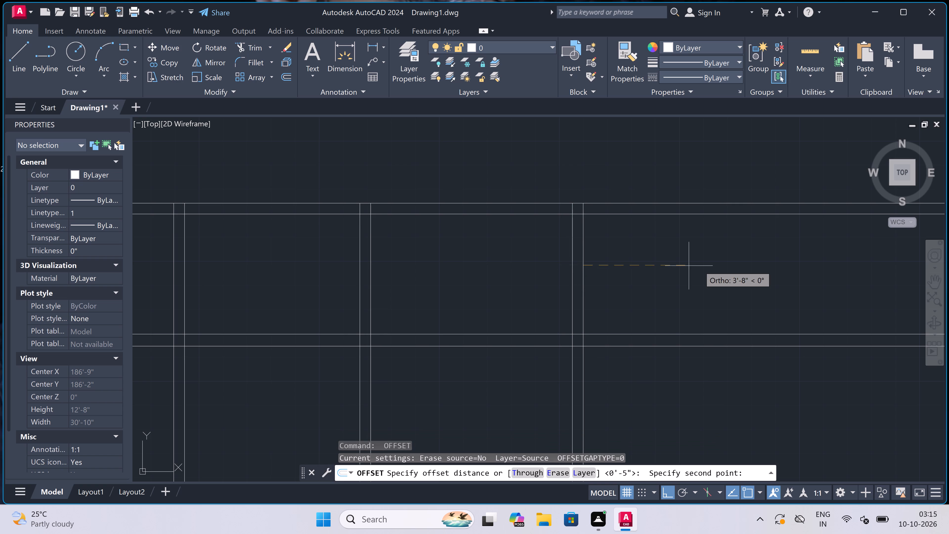
key("6")
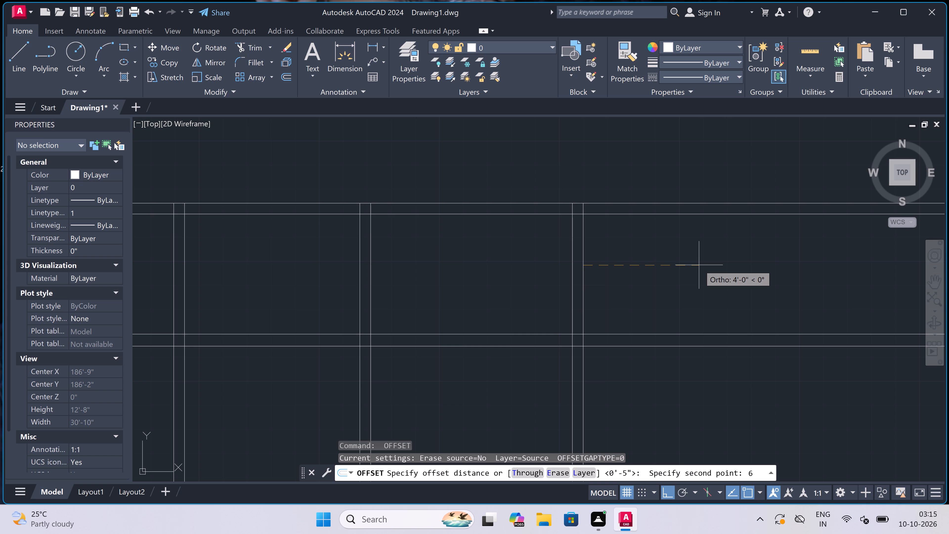
type("'7")
key("shift+quotedbl")
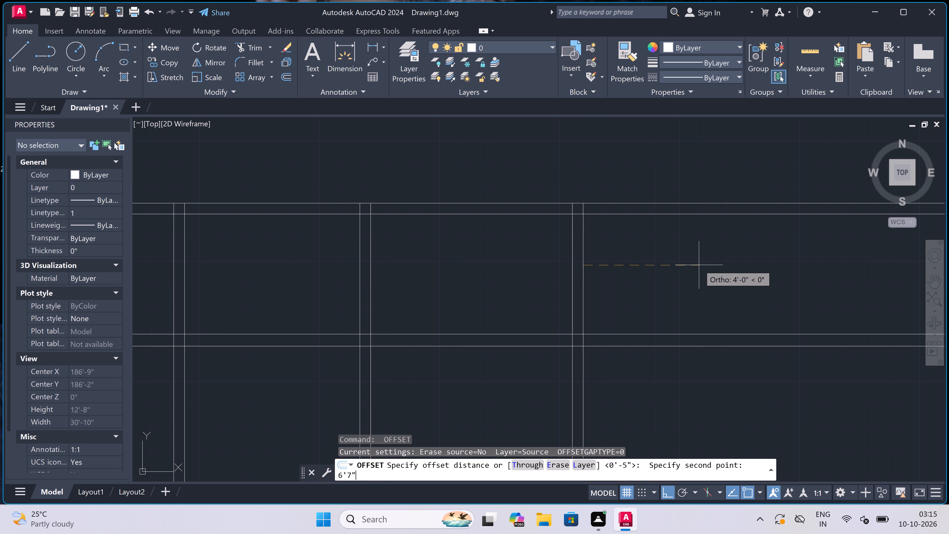
key("space")
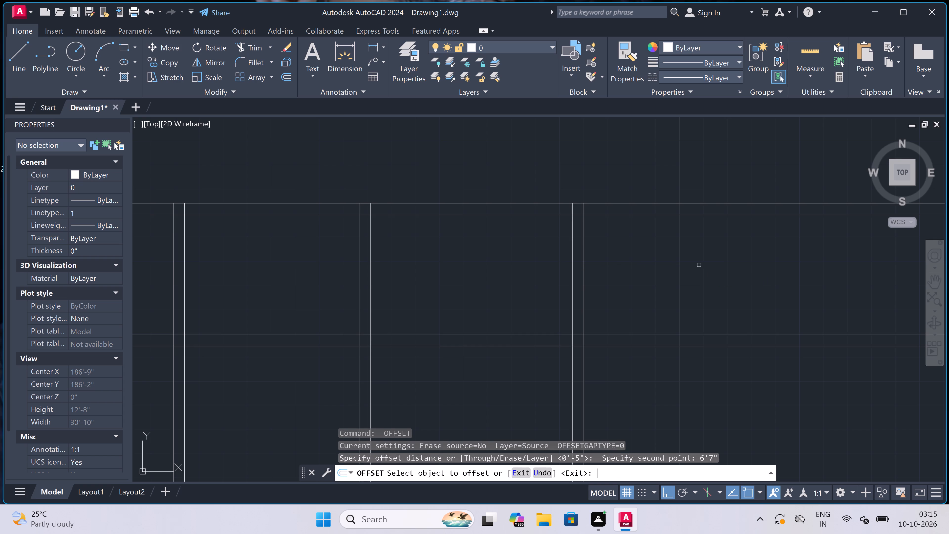
left_click(584, 274)
left_click(651, 276)
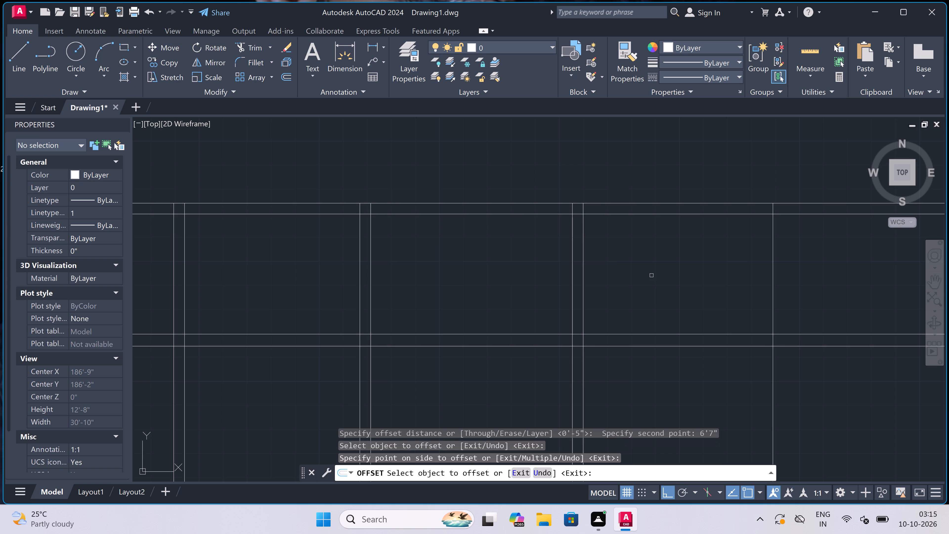
key("Escape")
Offset the new vertical line 4.5" to the right to give the fourth partition its thickness.
key("space")
scroll(651, 273, "down", 1)
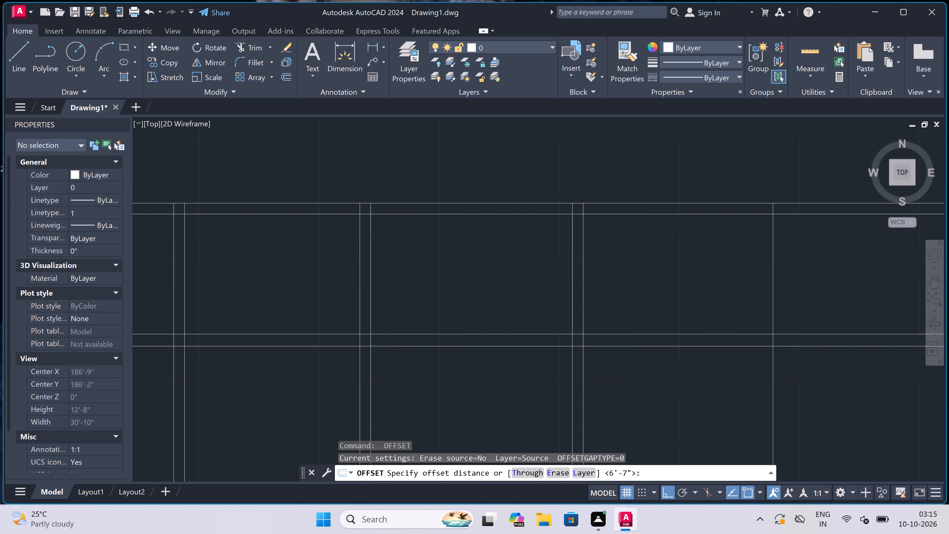
scroll(651, 273, "down", 1)
scroll(738, 272, "up", 1)
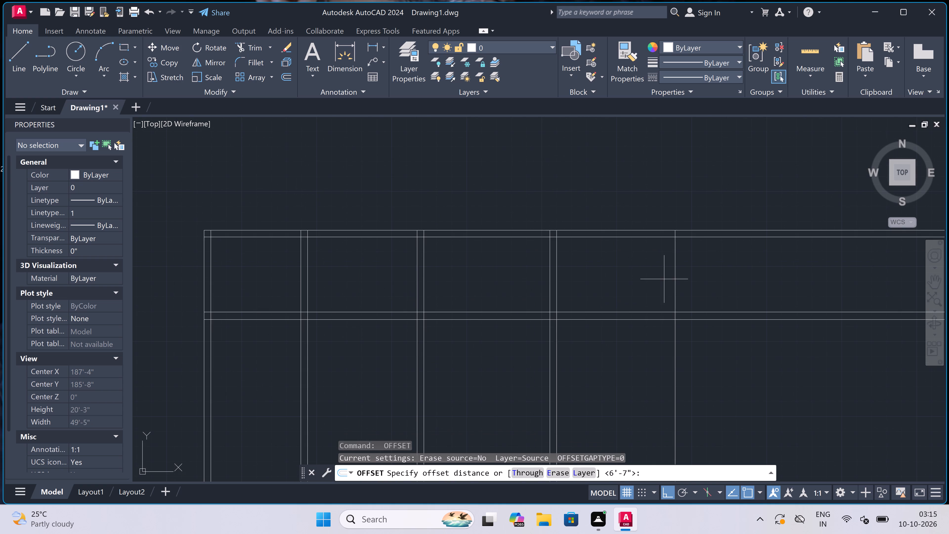
left_click(674, 266)
key("4")
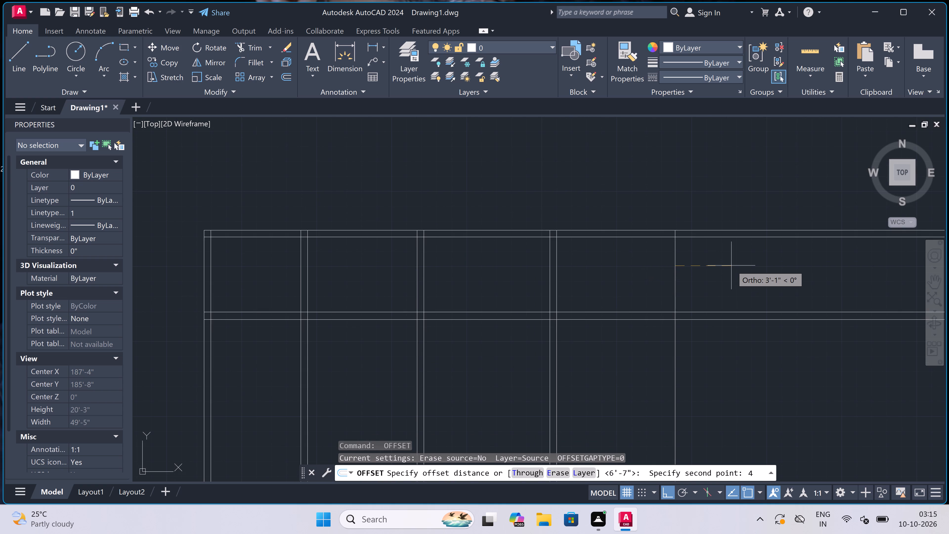
type(".5")
type("\"")
key("space")
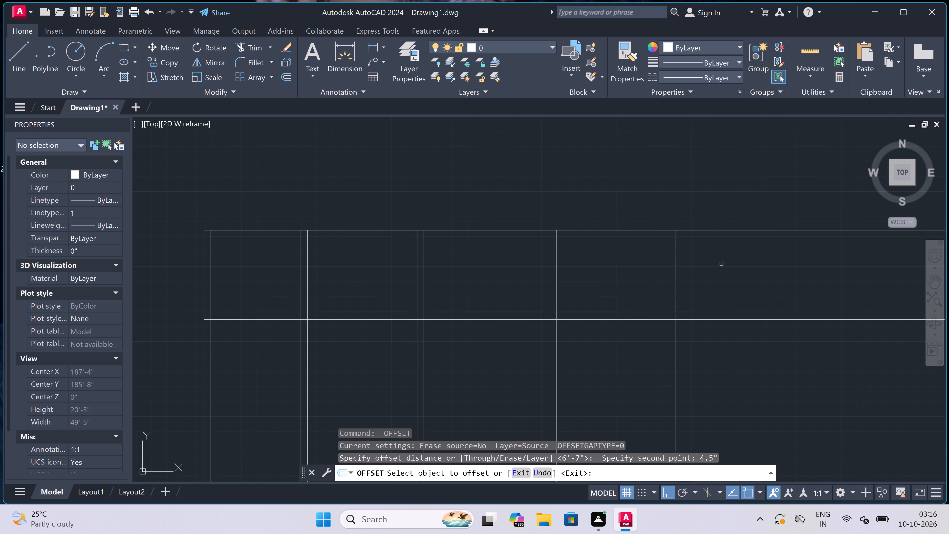
left_click(674, 255)
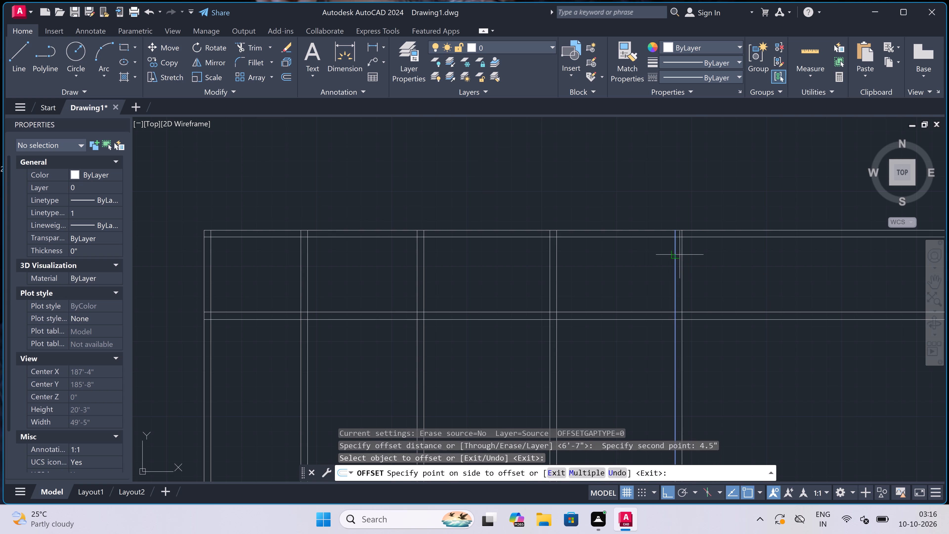
left_click(687, 257)
key("Escape")
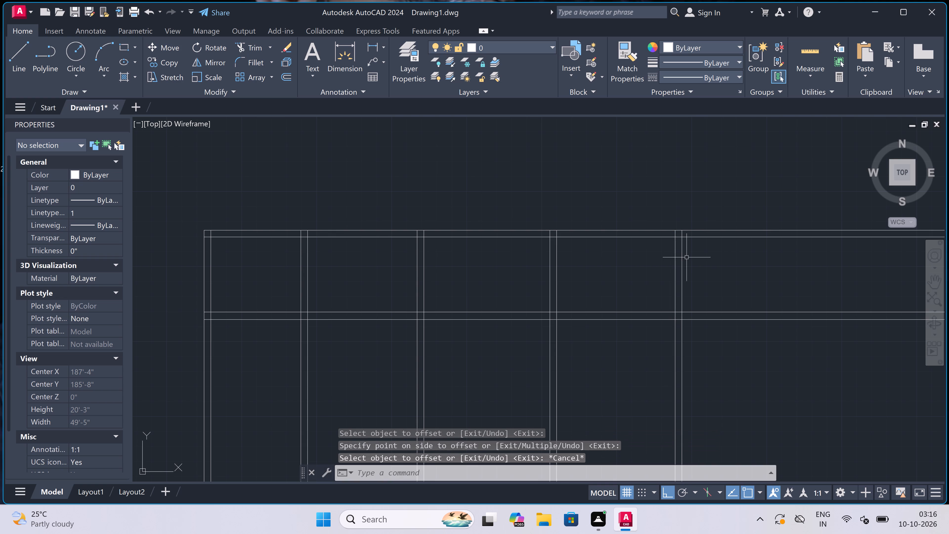
Trim the horizontal partition's lower line in the first, second and fourth bays from the left wall, and its upper line in the third bay.
scroll(687, 256, "down", 1)
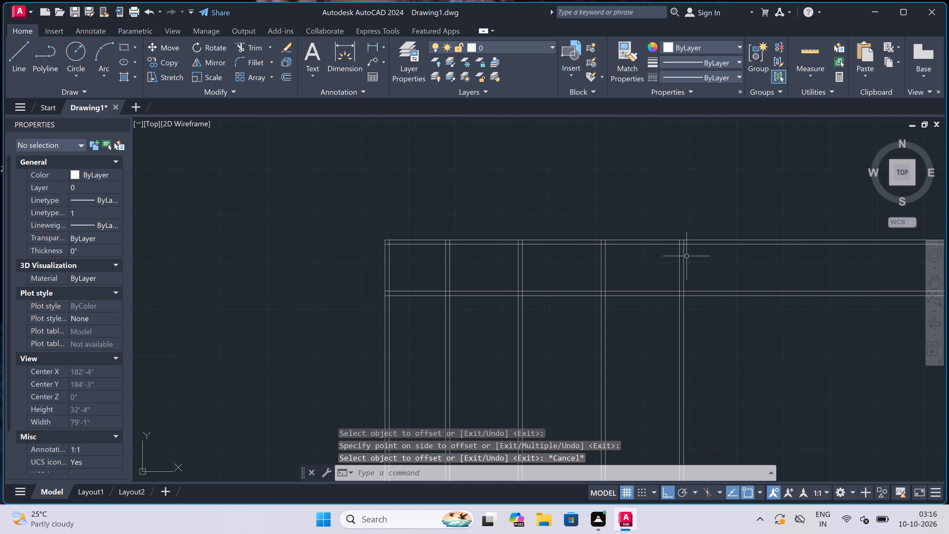
scroll(687, 256, "down", 1)
scroll(732, 258, "up", 2)
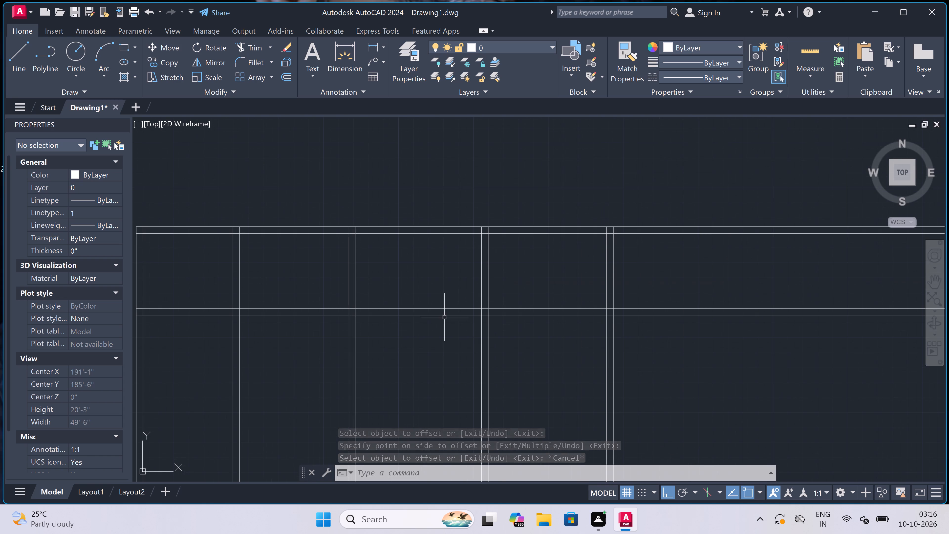
scroll(445, 316, "down", 2)
scroll(360, 308, "up", 2)
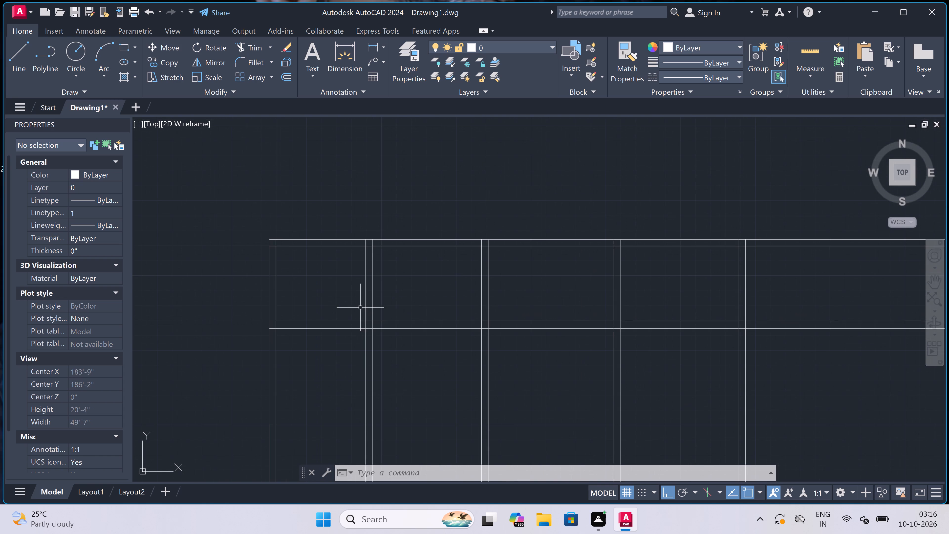
type("tr")
key("space")
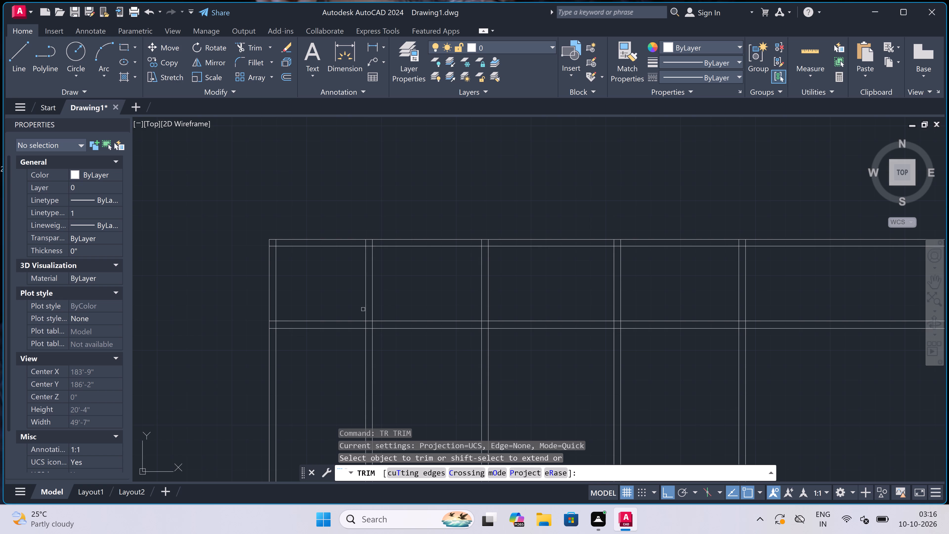
double_click(400, 327)
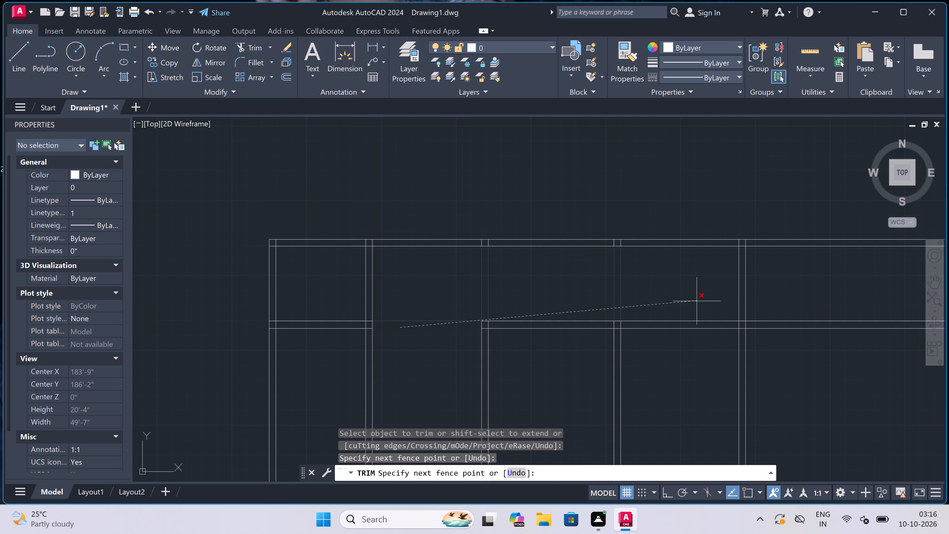
left_click(450, 368)
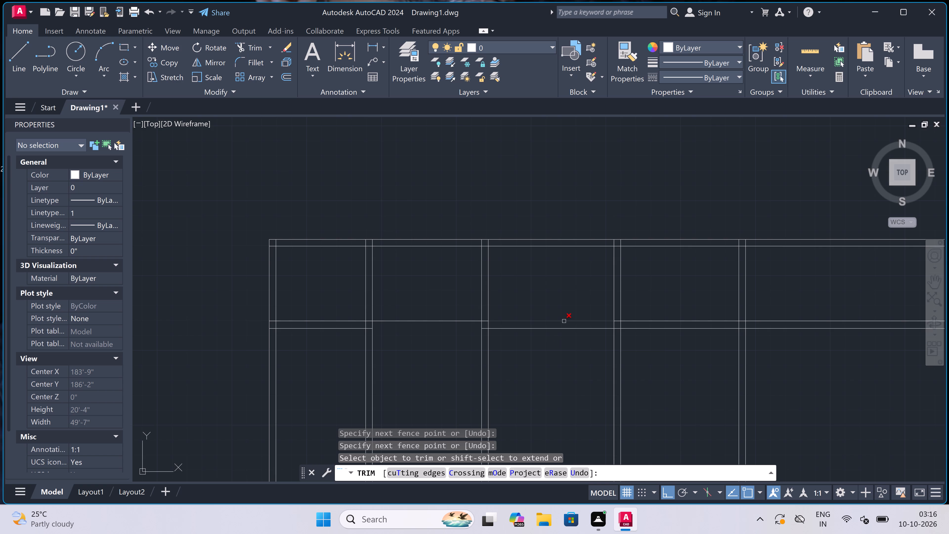
left_click(563, 321)
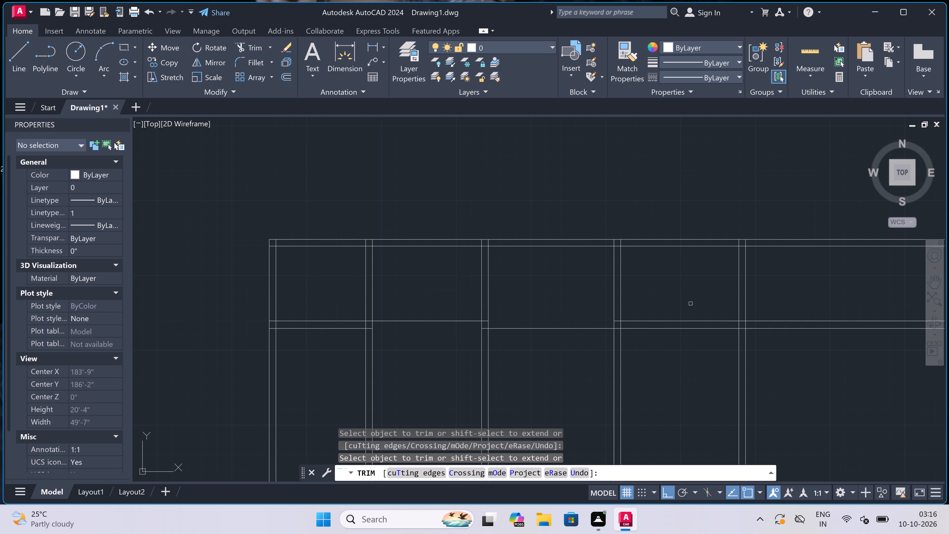
left_click(688, 327)
scroll(689, 327, "down", 1)
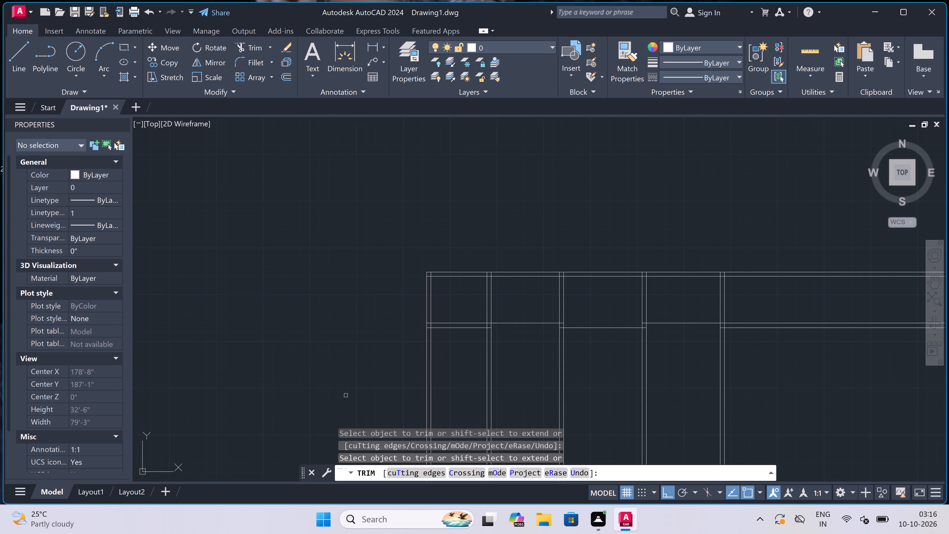
left_click(454, 328)
Trim the line pieces crossing the thickness of the left and top walls, from the top-left corner to the second vertical partition.
scroll(402, 281, "up", 1)
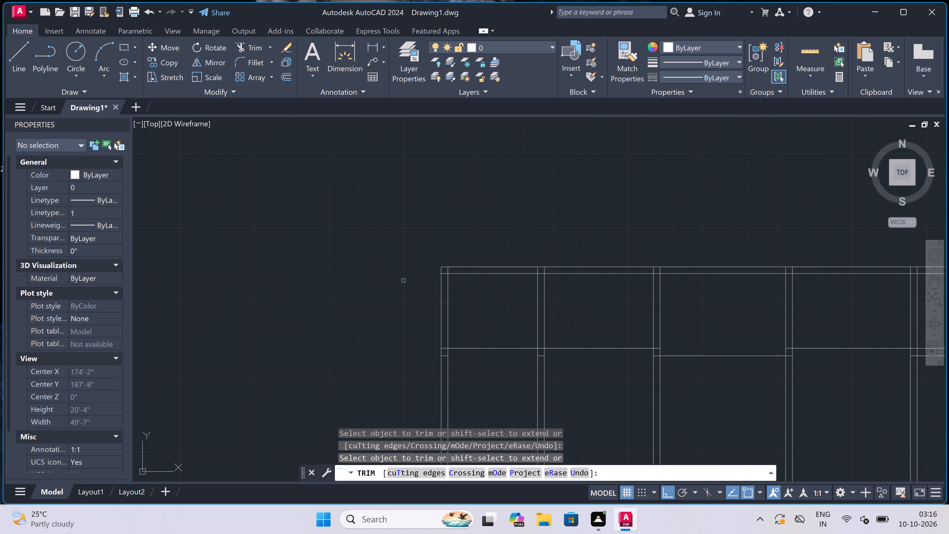
scroll(443, 272, "up", 1)
left_click(444, 271)
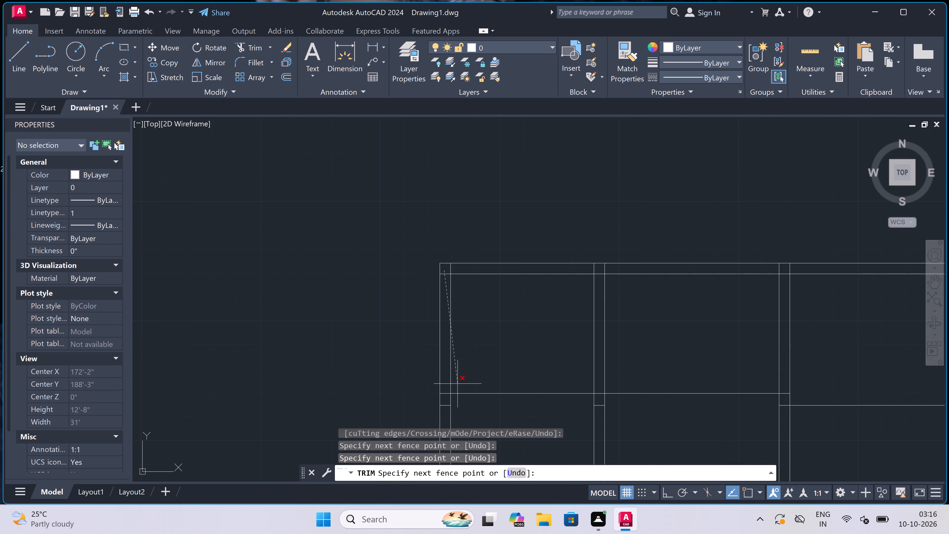
left_click(447, 407)
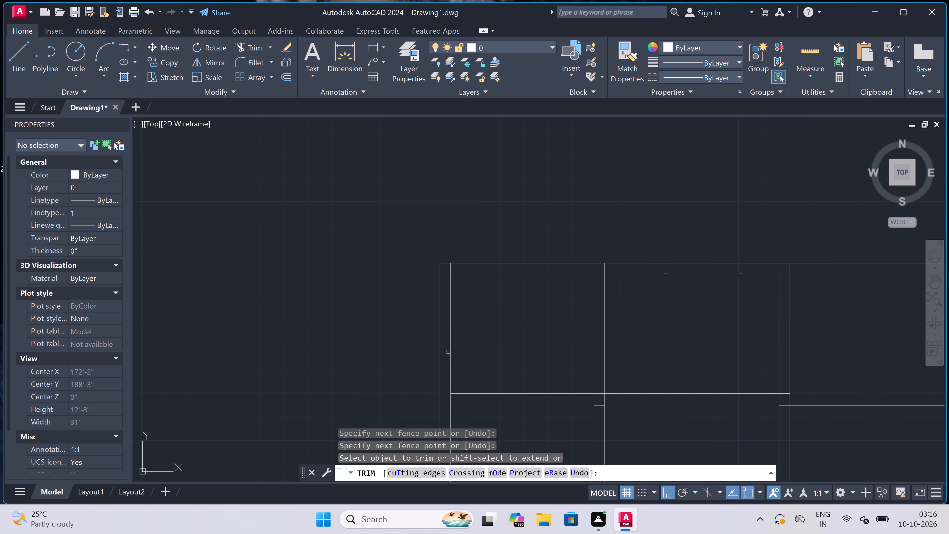
left_click(448, 271)
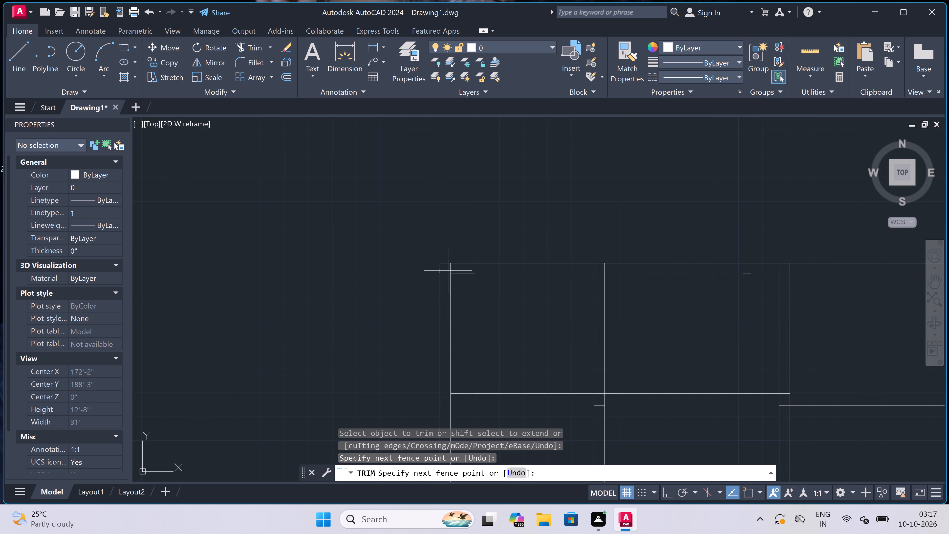
left_click(810, 264)
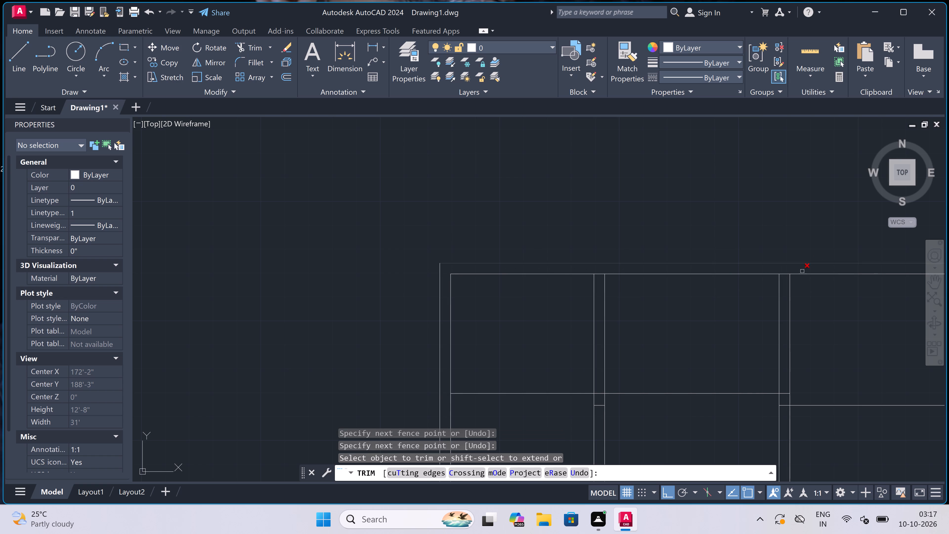
Trim the horizontal partition's two line pieces that cross the second vertical partition.
left_click(785, 410)
left_click(785, 382)
Trim the horizontal partition's line pieces that cross the first vertical partition.
left_click(598, 410)
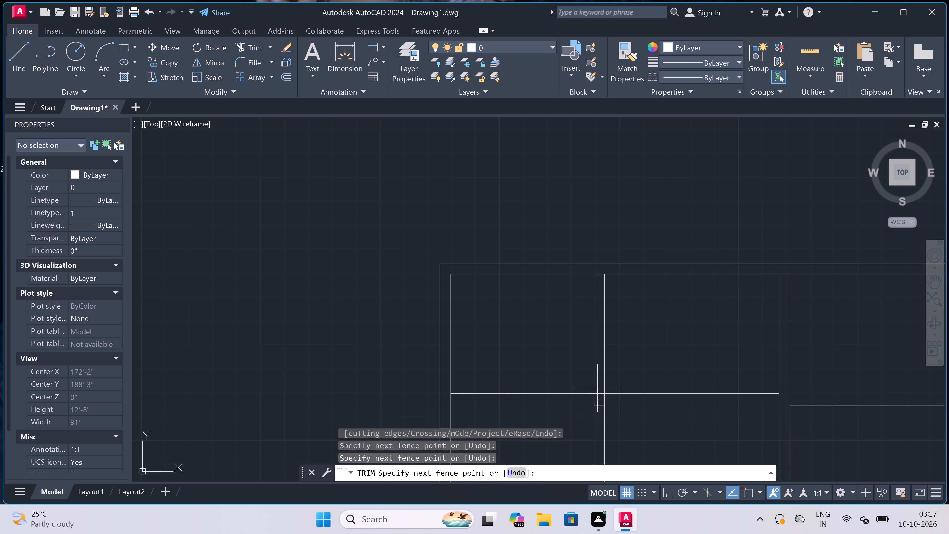
left_click(598, 373)
Trim the line pieces crossing the third vertical partition's junctions with the top wall and the horizontal partition.
scroll(599, 364, "down", 3)
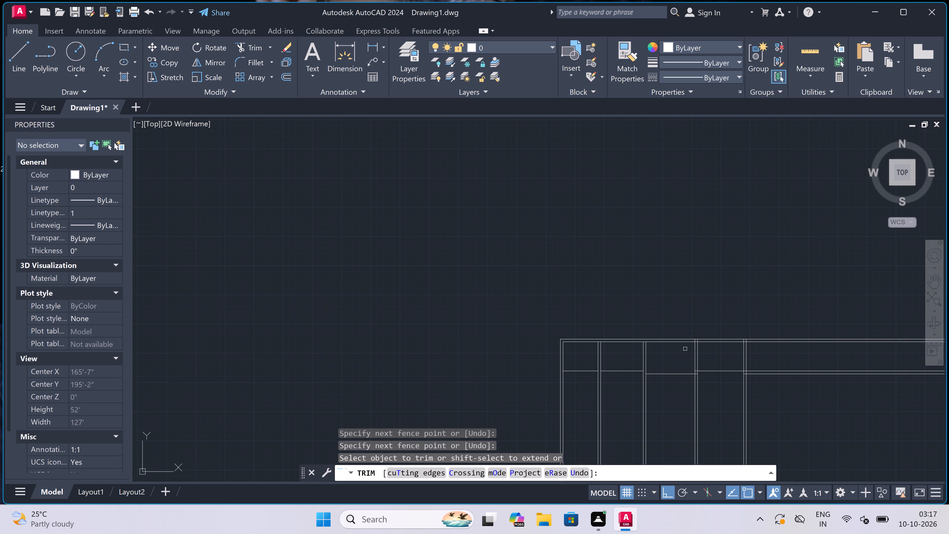
scroll(714, 342, "up", 2)
scroll(656, 331, "up", 2)
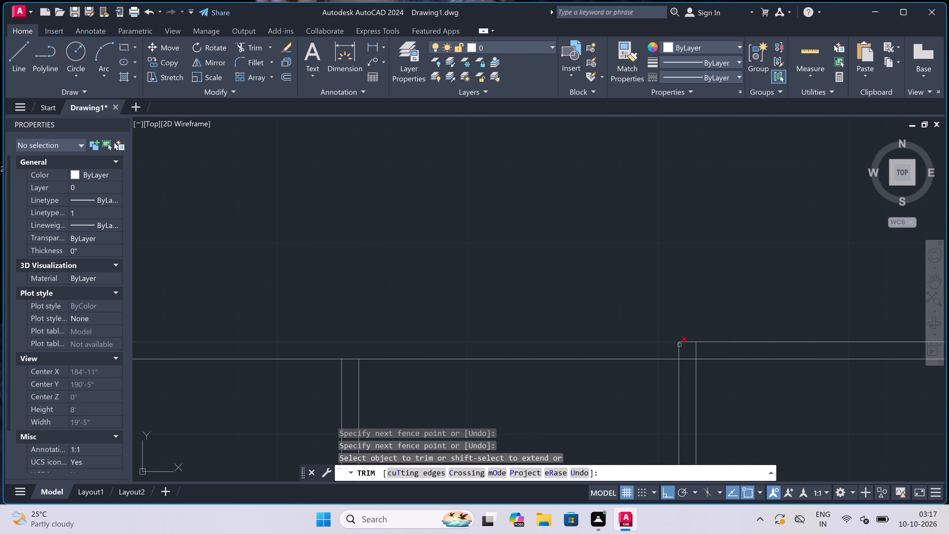
left_click(680, 356)
left_click(695, 350)
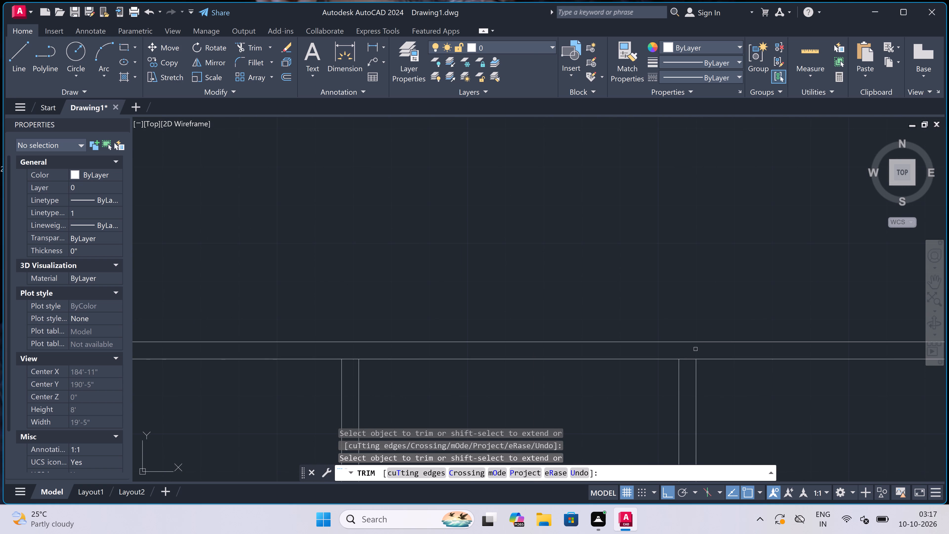
left_click(690, 359)
scroll(679, 282, "down", 5)
scroll(688, 308, "up", 3)
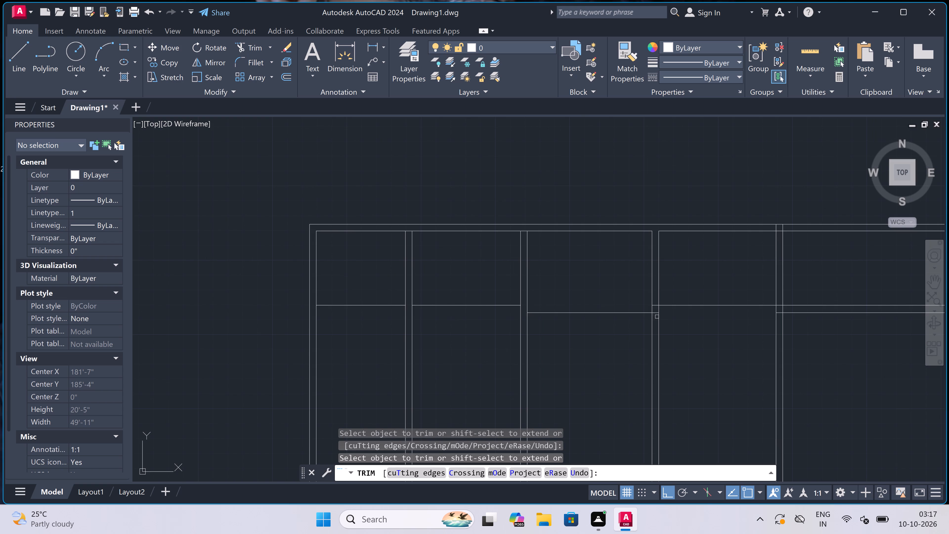
scroll(655, 316, "up", 1)
left_click(653, 316)
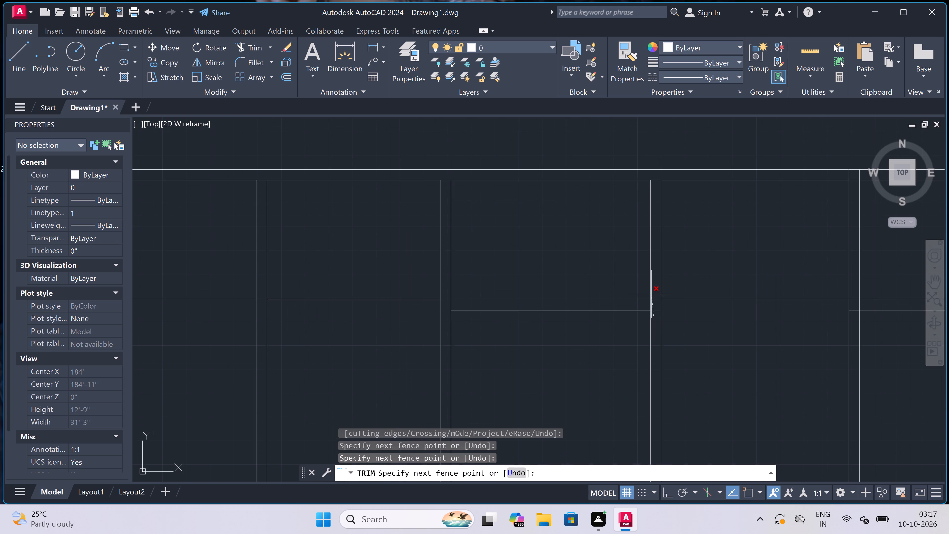
left_click(652, 294)
Trim the top wall's inner line and the horizontal partition's lines where they cross the fourth vertical partition.
scroll(652, 293, "down", 2)
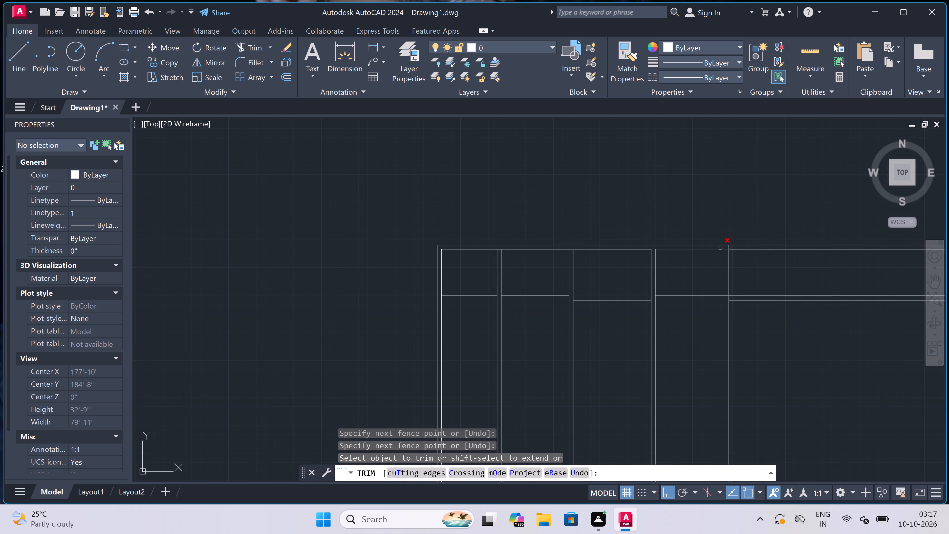
scroll(729, 248, "up", 2)
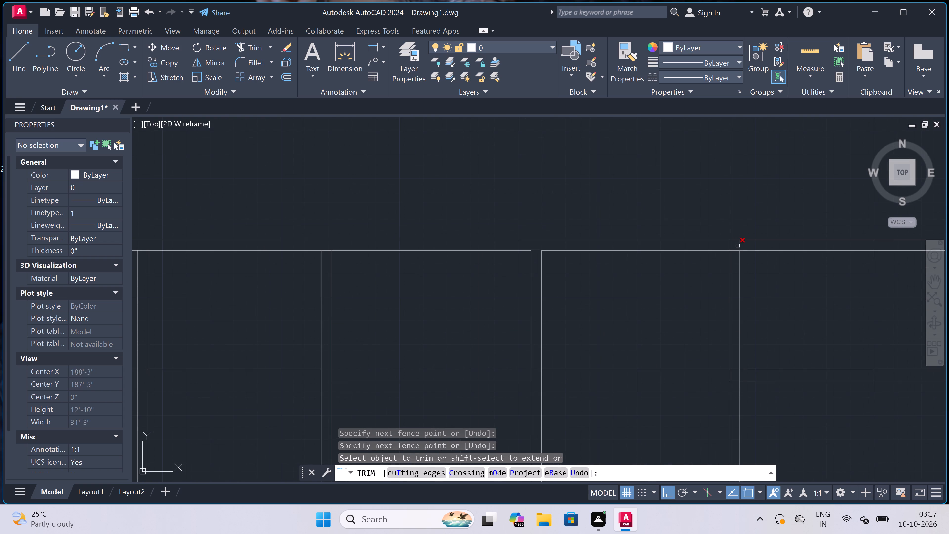
left_click(734, 246)
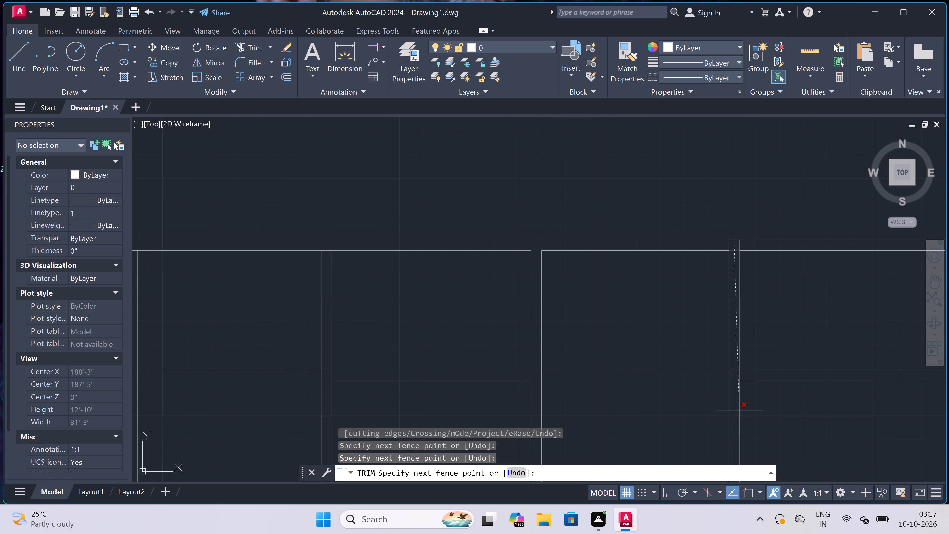
left_click(735, 409)
scroll(719, 293, "down", 6)
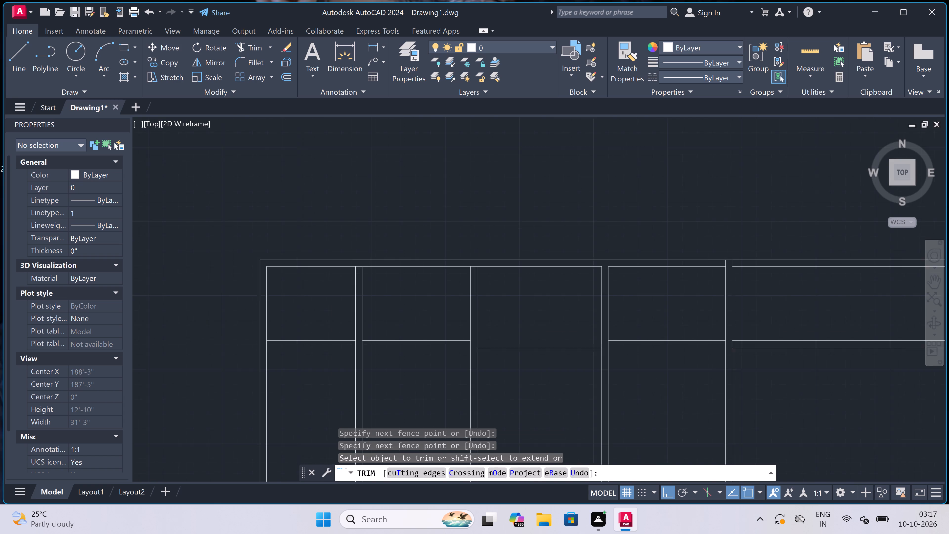
scroll(699, 308, "up", 4)
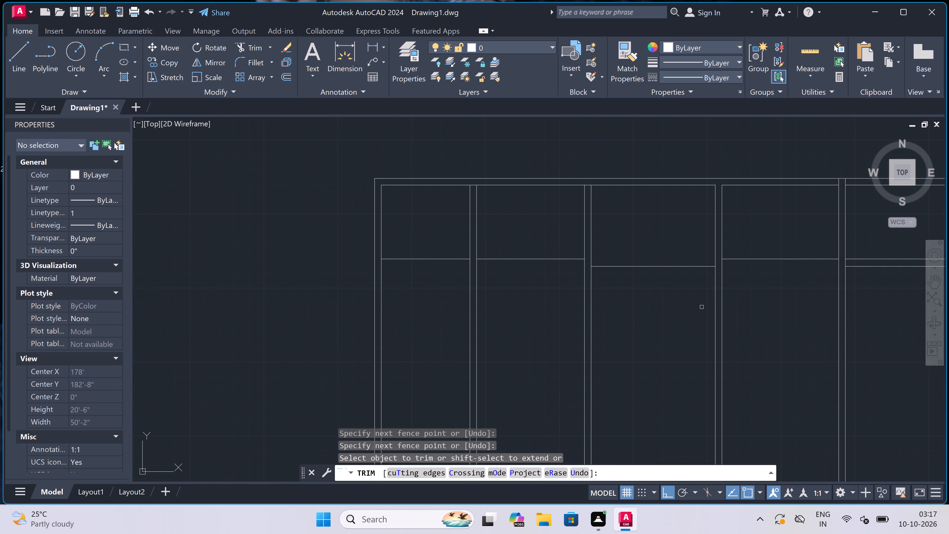
key("Escape")
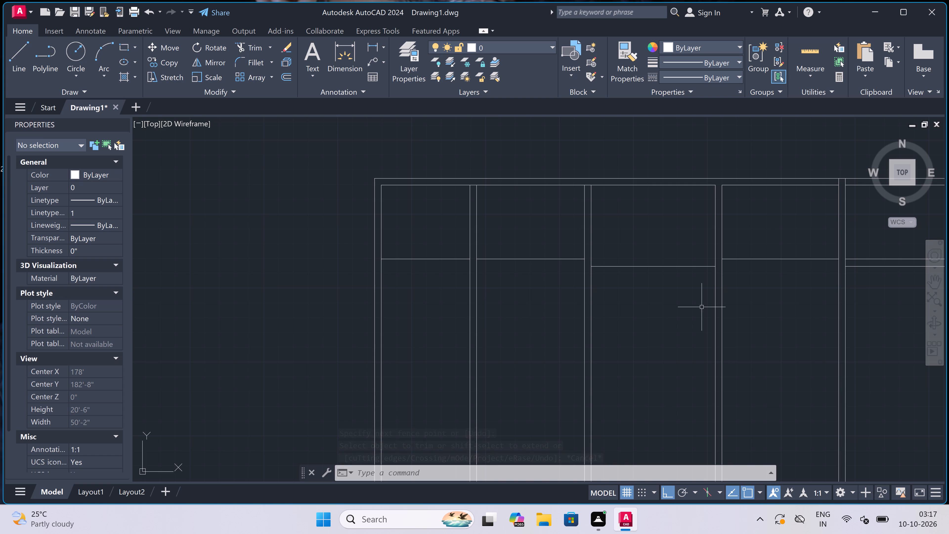
Extend the horizontal partition's lines in the fourth and first bays, taking the first-bay line to the outer left wall line.
type("ex")
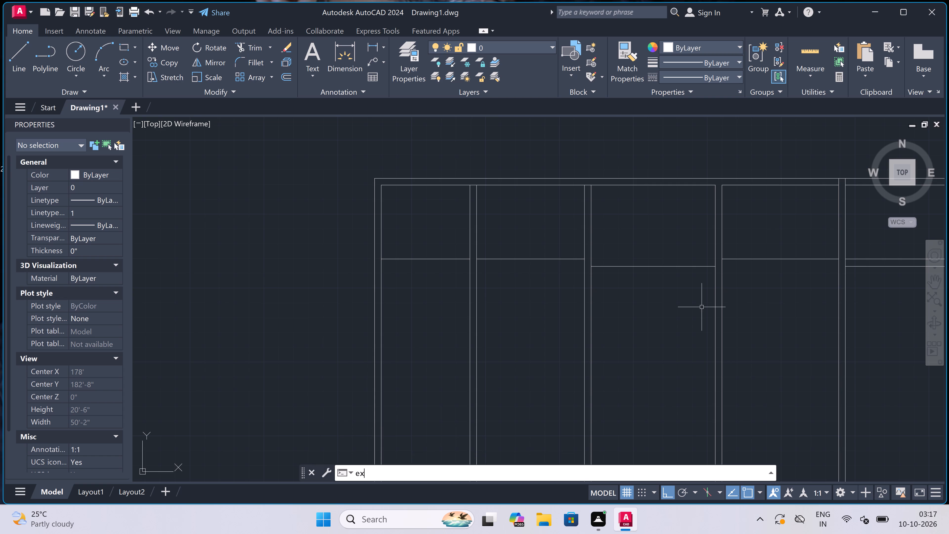
key("space")
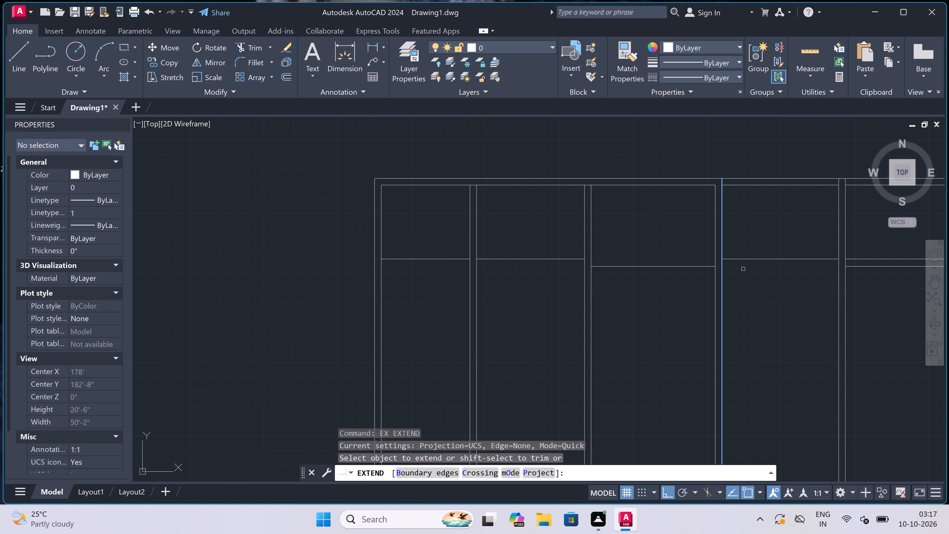
left_click(783, 240)
left_click(797, 317)
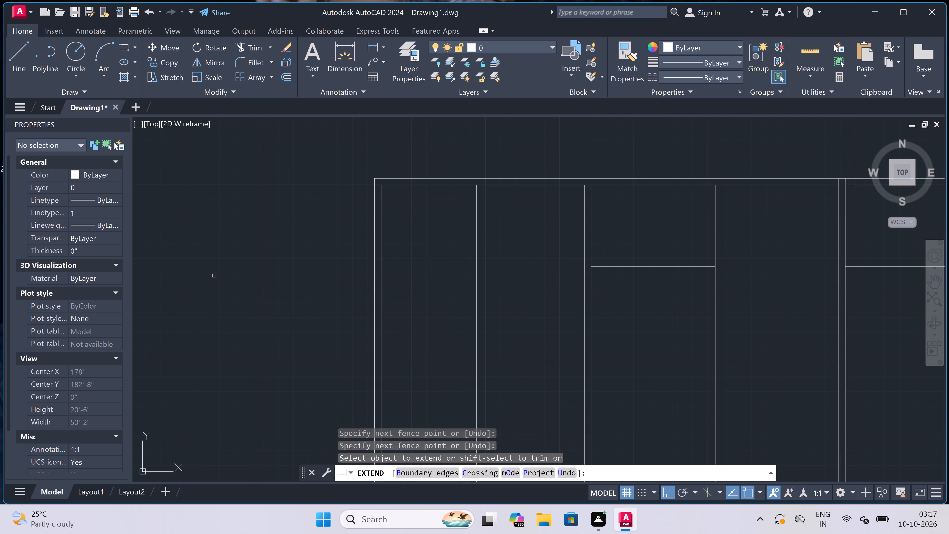
left_click(408, 236)
left_click(417, 318)
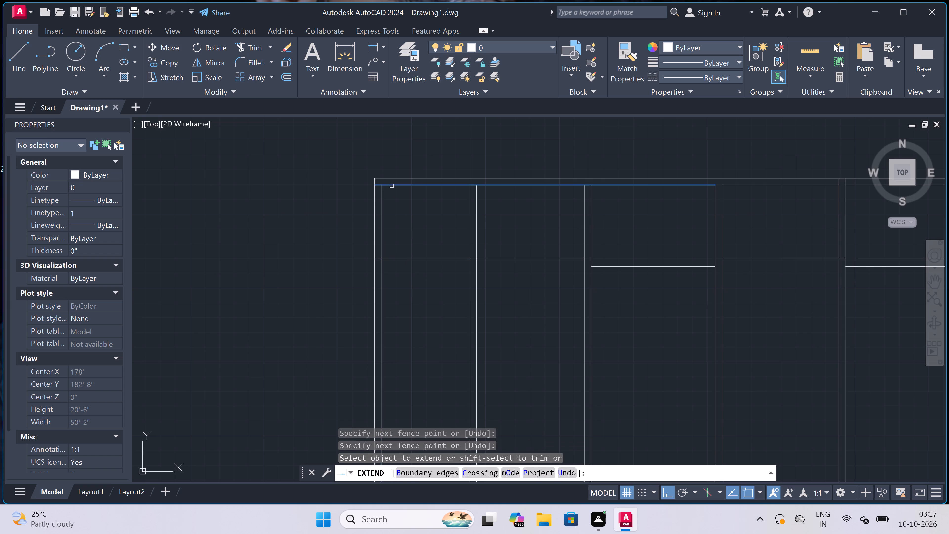
key("Escape")
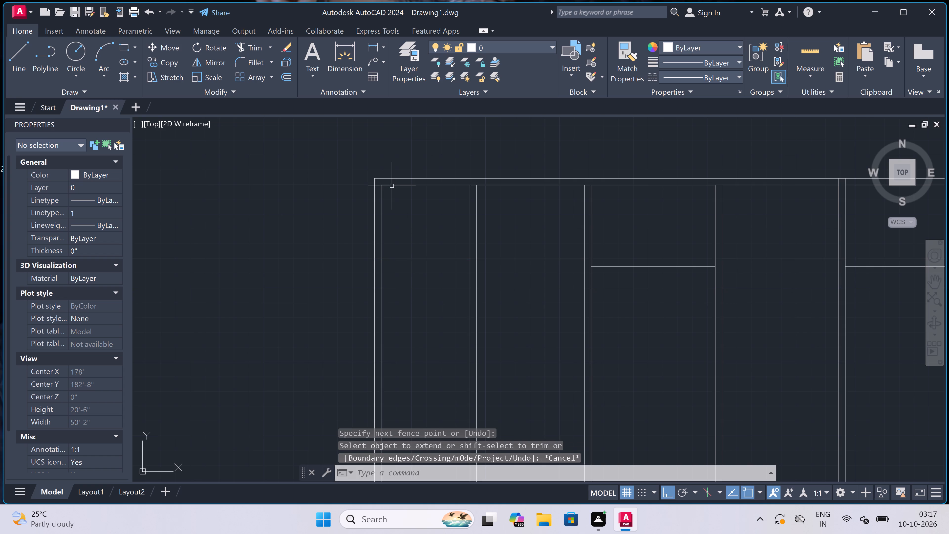
Create a new layer named line1 with index color 41.
scroll(461, 249, "down", 4)
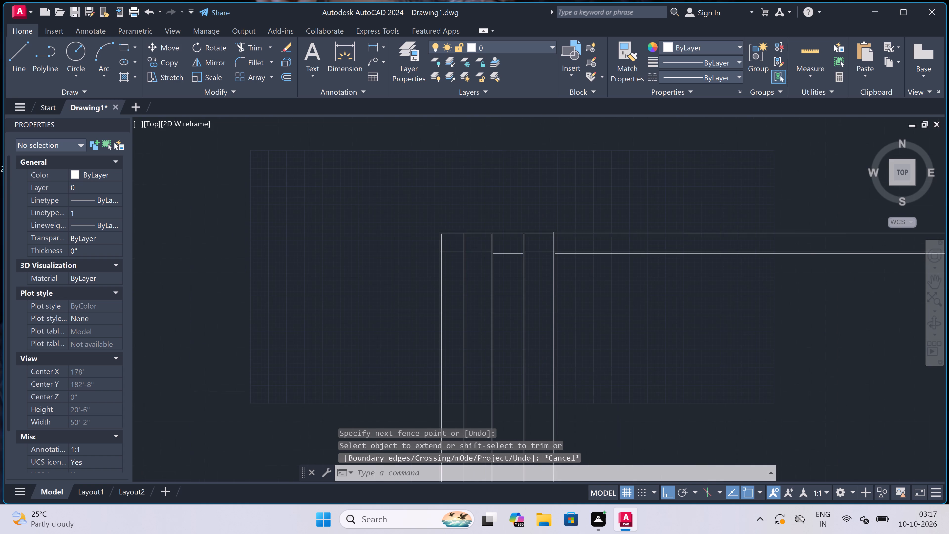
scroll(421, 241, "up", 2)
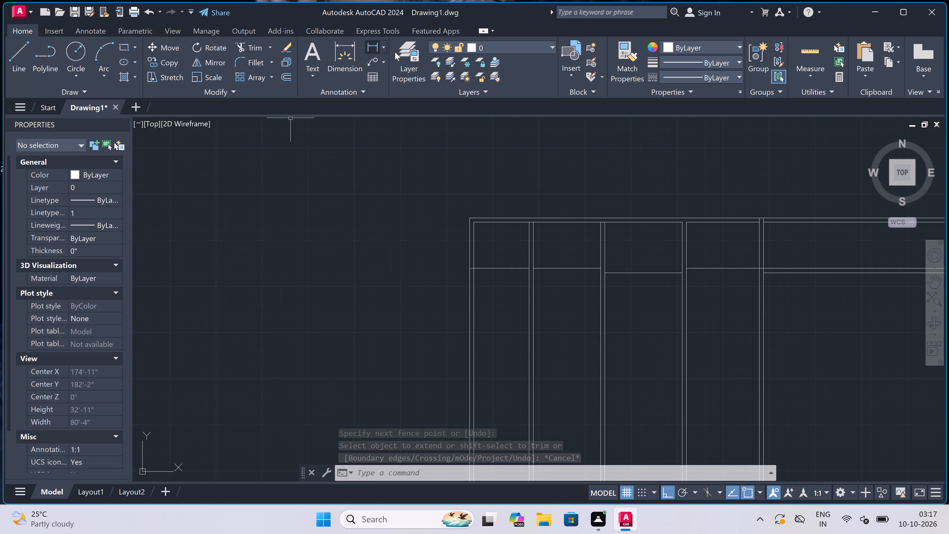
left_click(413, 53)
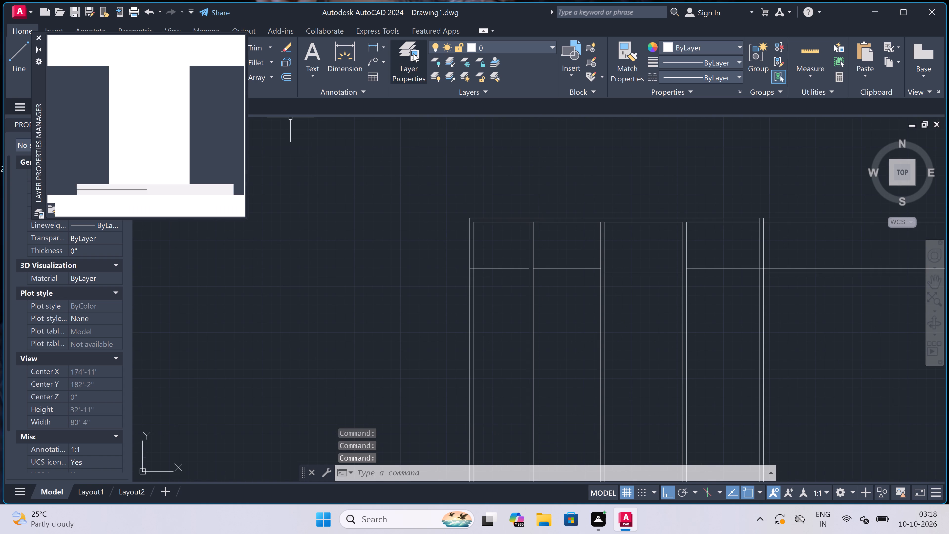
right_click(175, 117)
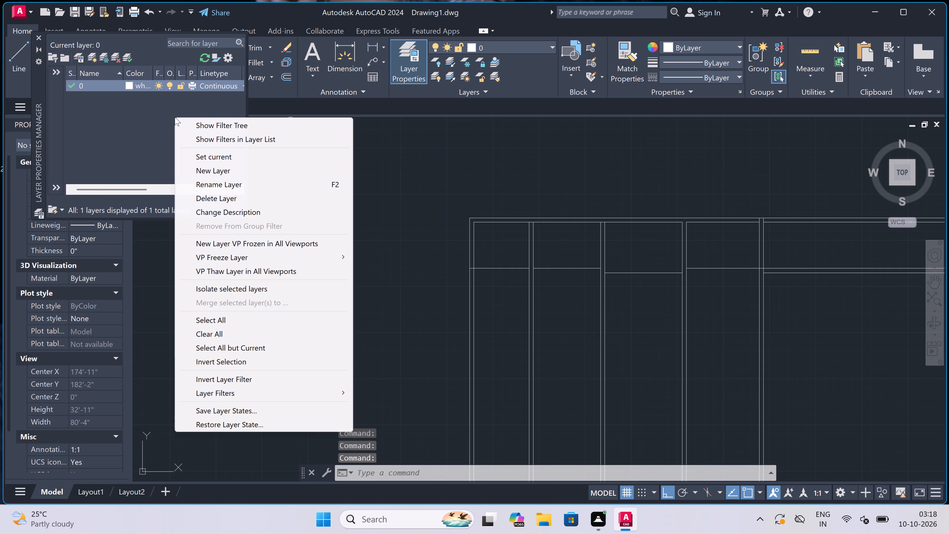
left_click(242, 174)
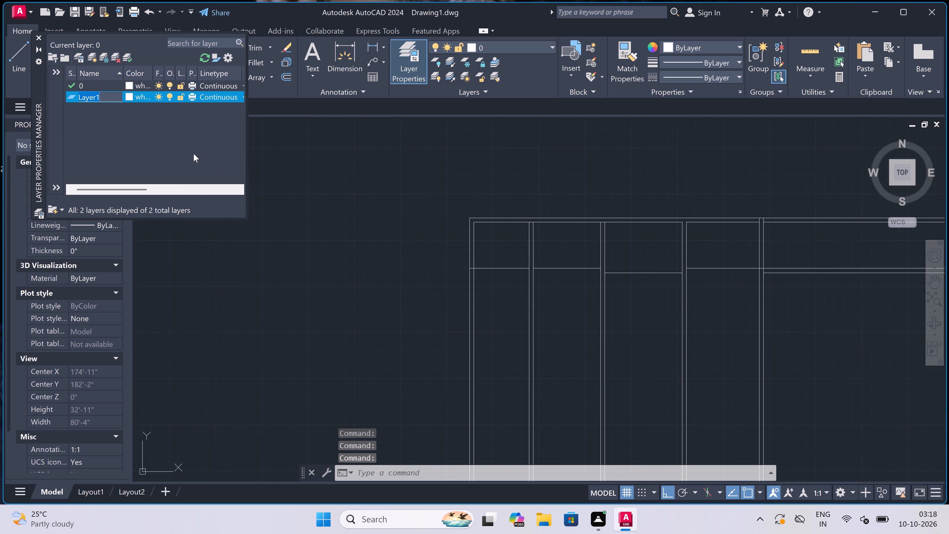
key("BackSpace")
type("lin")
key("e")
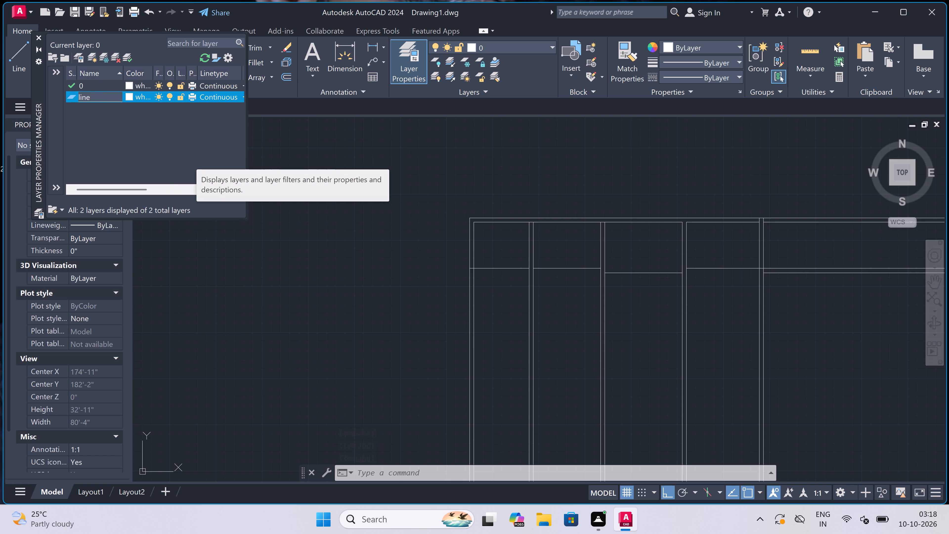
key("1")
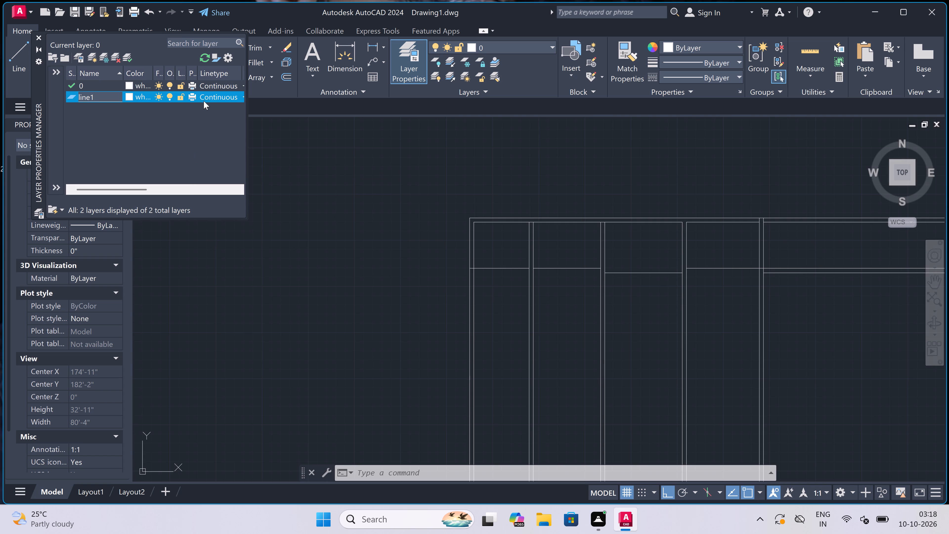
left_click(134, 97)
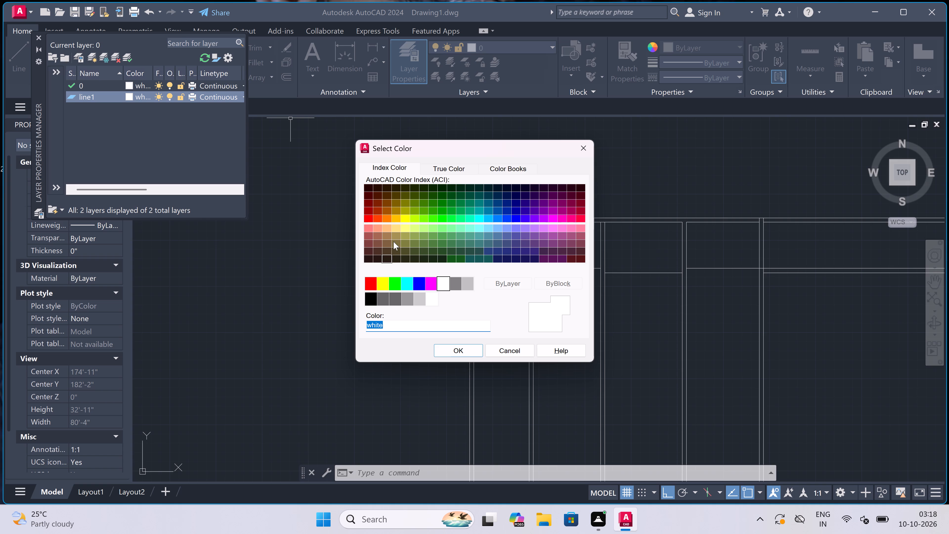
left_click(400, 219)
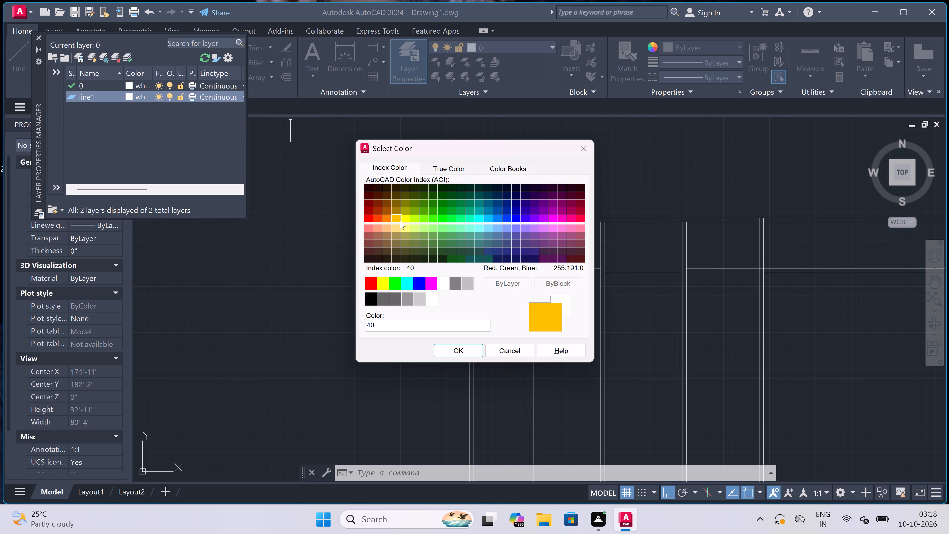
double_click(398, 227)
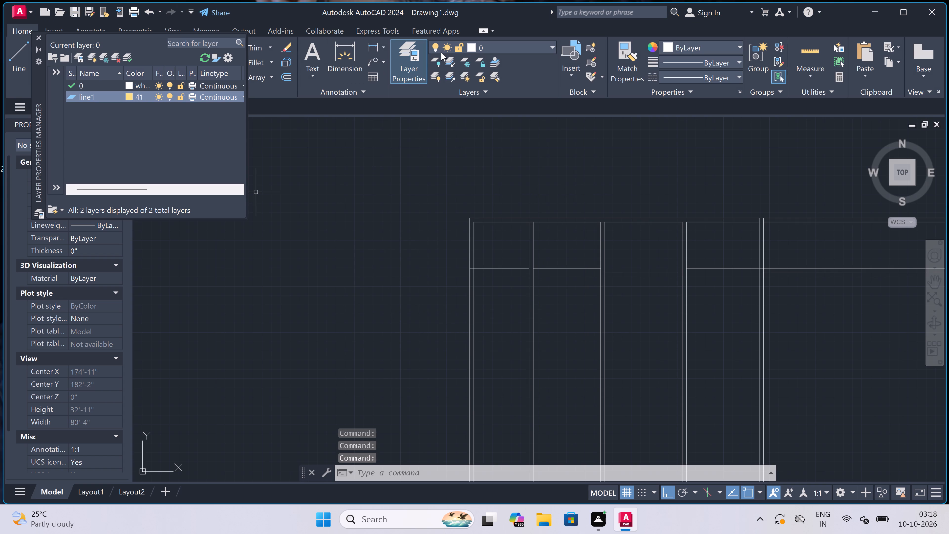
left_click(39, 36)
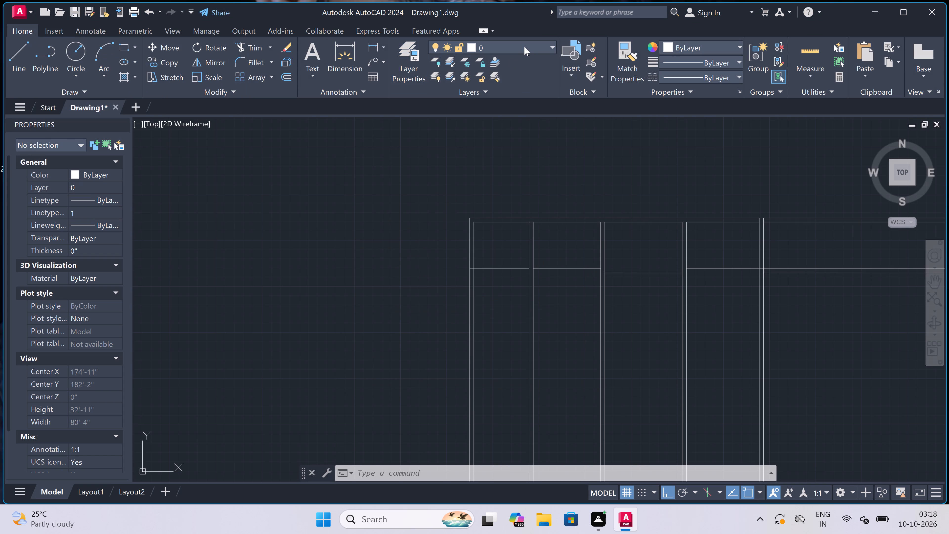
Make layer line1 the current layer.
left_click(524, 47)
left_click(525, 73)
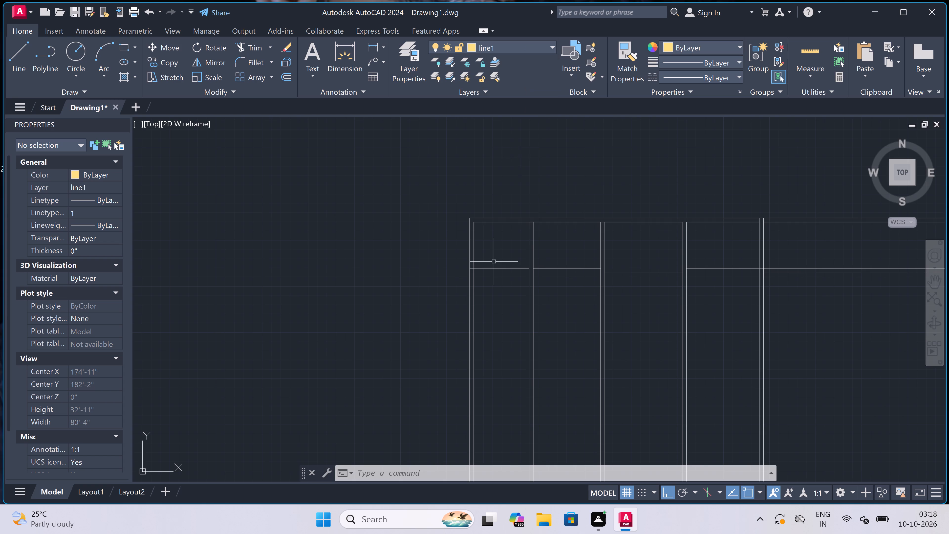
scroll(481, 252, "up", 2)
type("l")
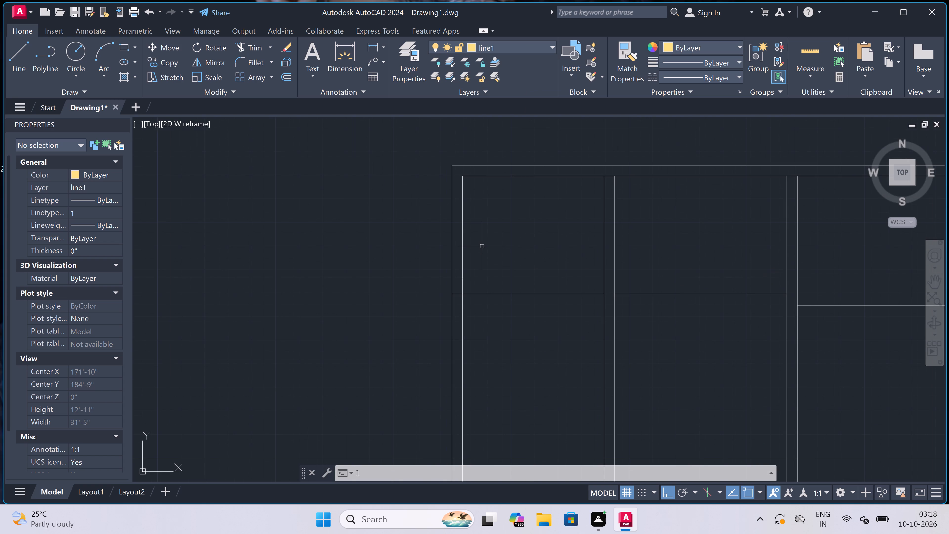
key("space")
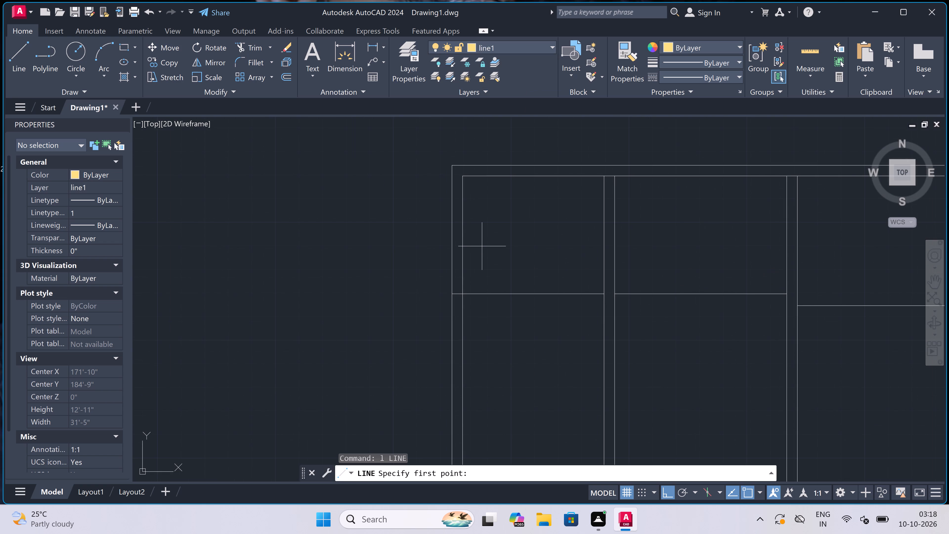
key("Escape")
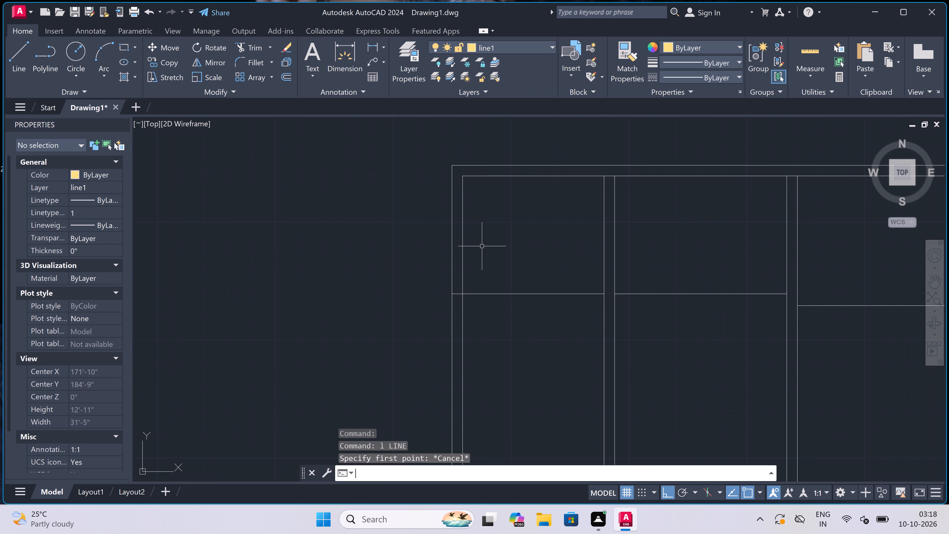
Trim both left wall lines above the horizontal partition and the top wall's inner line in the first bay.
type("tr")
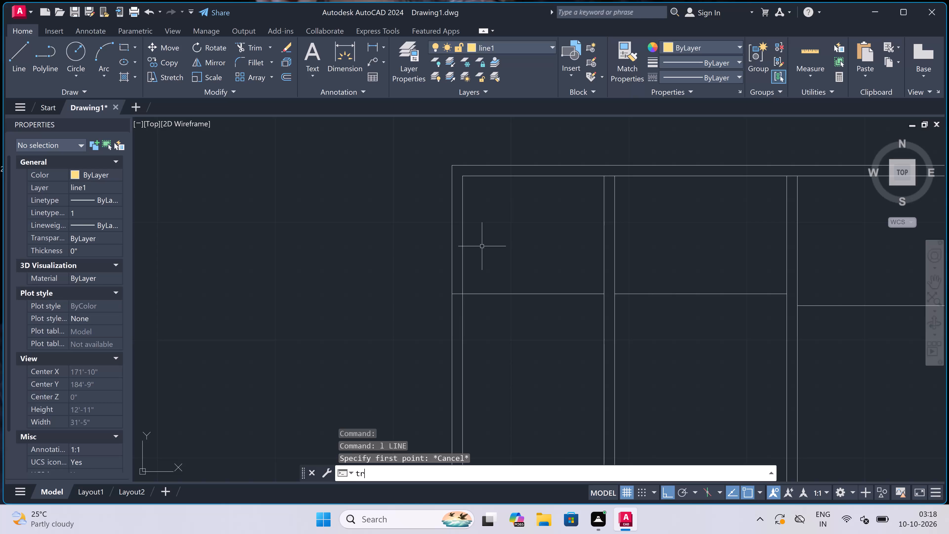
key("space")
left_click(481, 239)
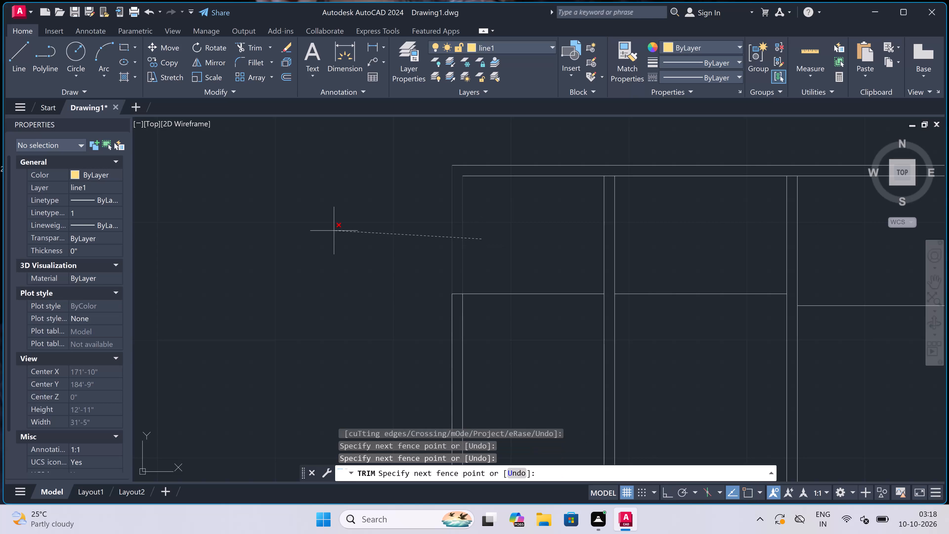
left_click(334, 230)
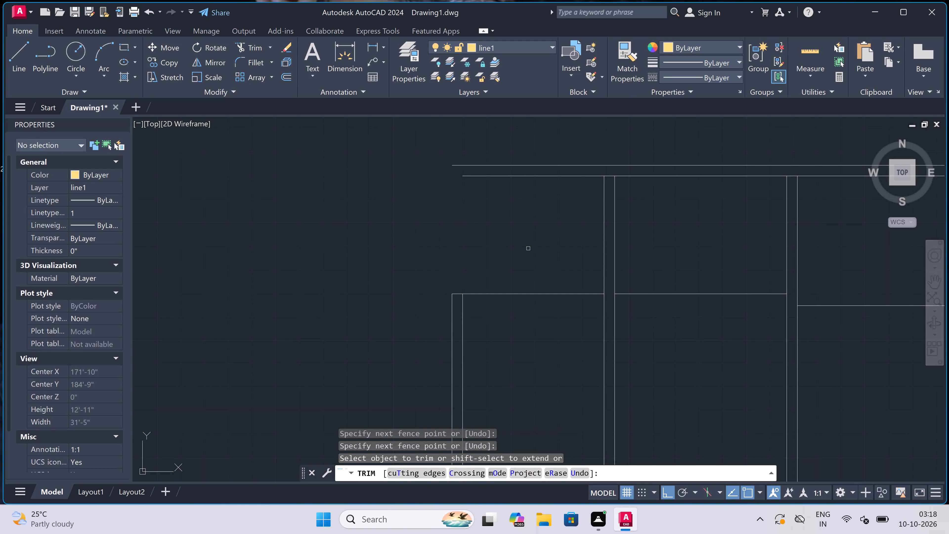
left_click(528, 248)
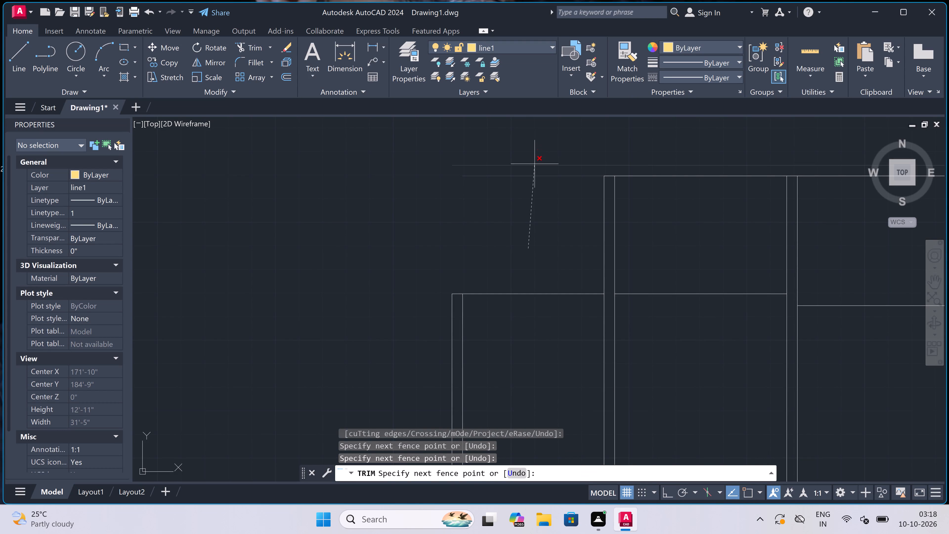
left_click(535, 169)
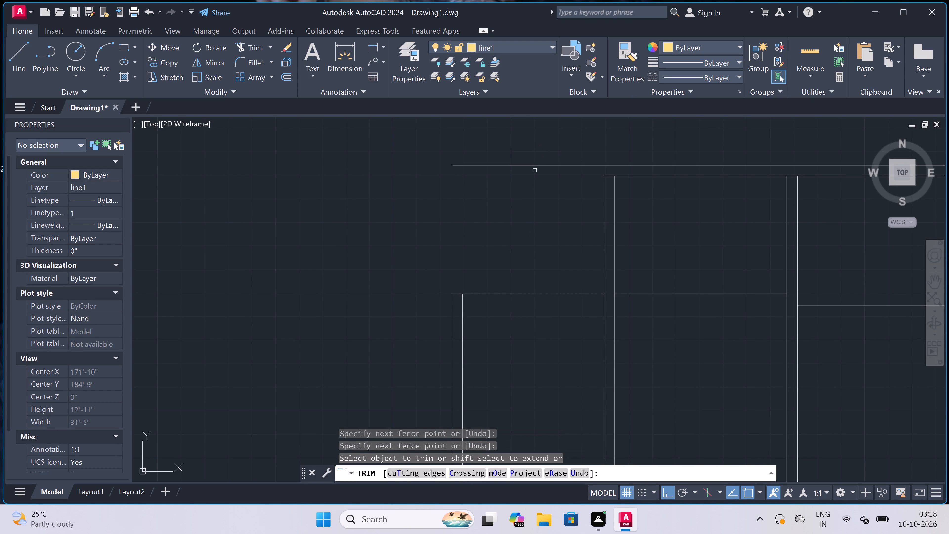
key("Escape")
Extend the first vertical partition's left line up to the top wall's outer line.
type("ex")
key("space")
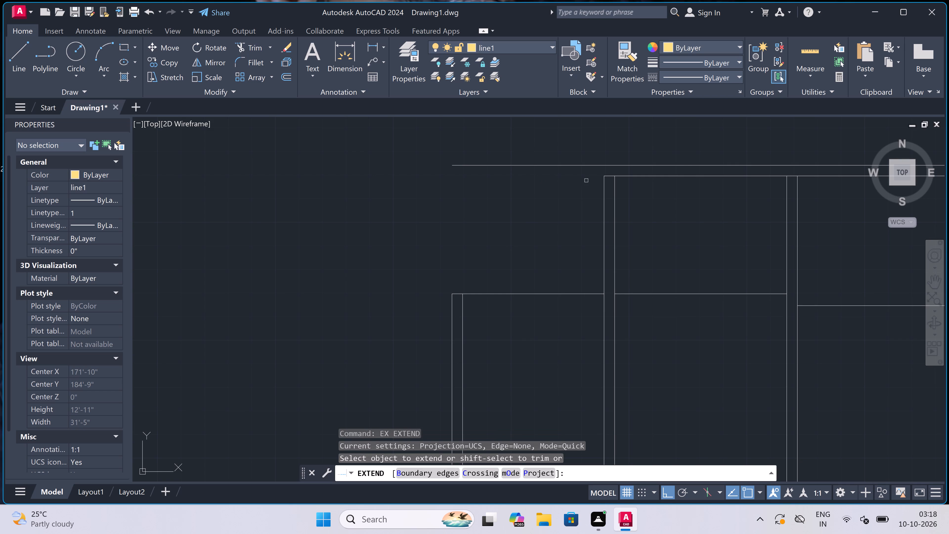
left_click(603, 191)
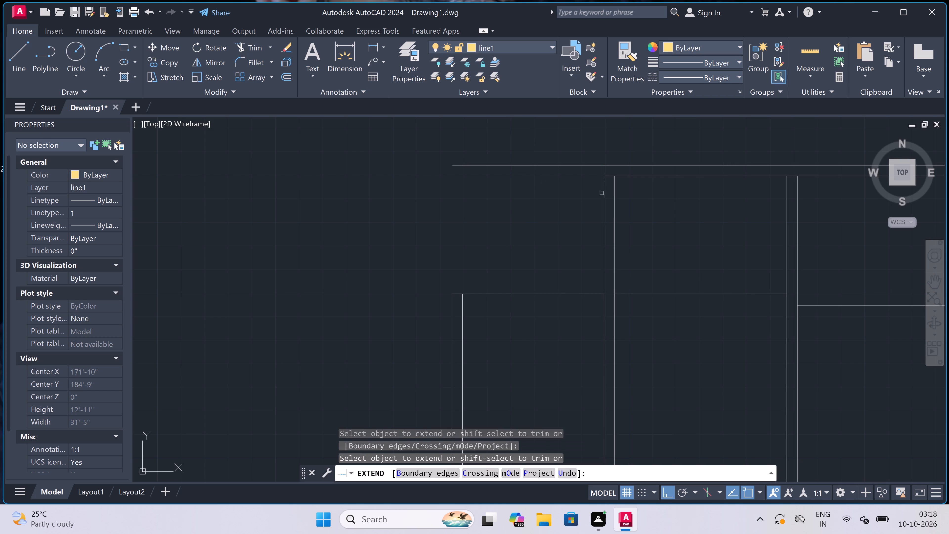
key("Escape")
Trim the top wall's outer line in the first bay, back to the first vertical partition's left line.
type("tr")
key("space")
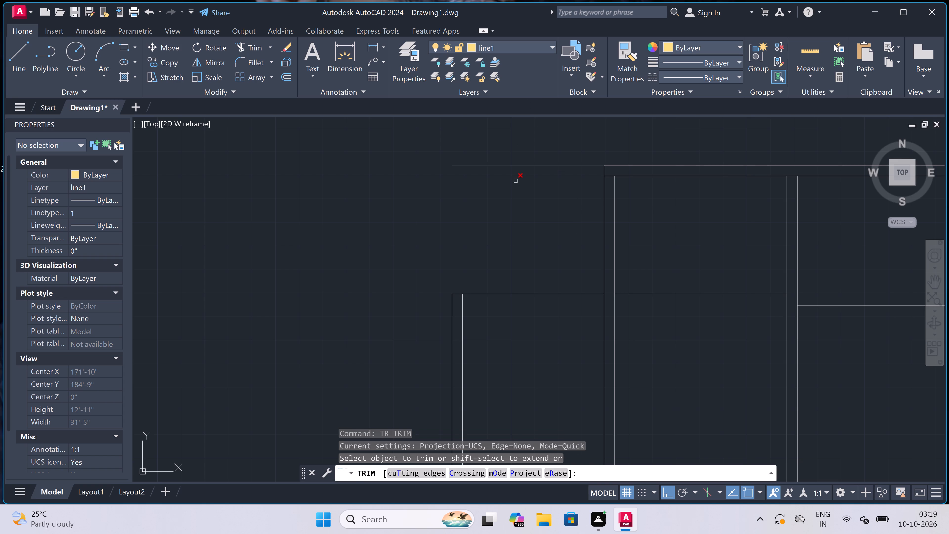
left_click_drag(567, 150, 568, 152)
left_click(556, 266)
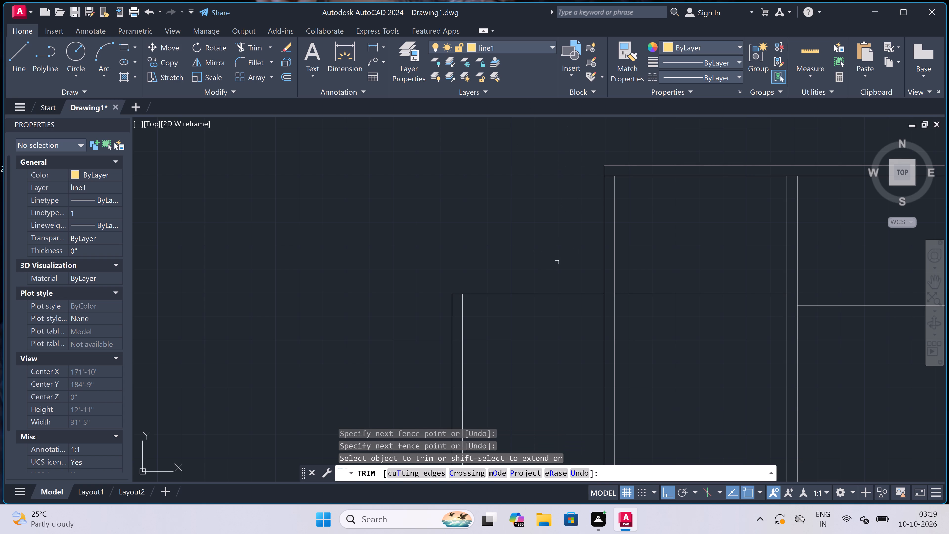
key("Escape")
Draw the first bay's inner outline from the left wall's inner line: 5' up, across to the first partition's left line, and down to the top wall's corner.
type("l")
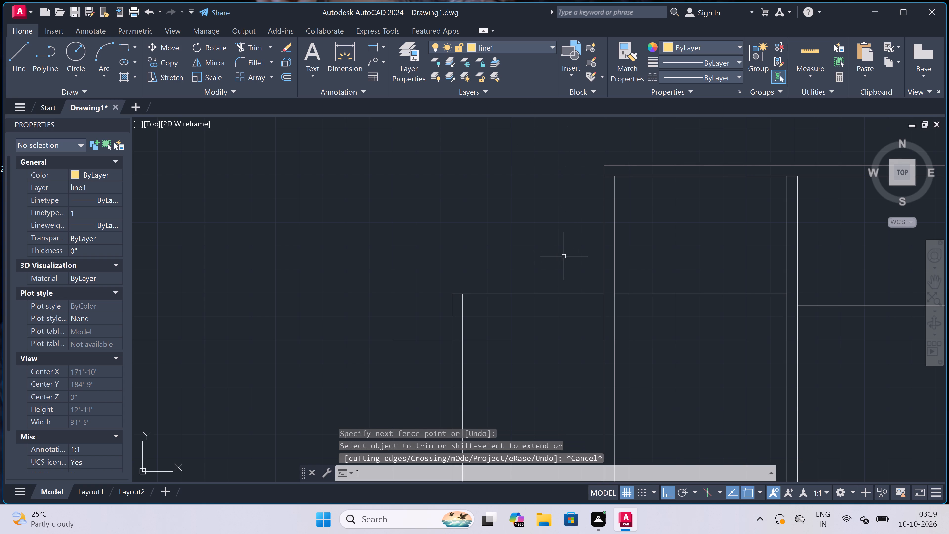
key("space")
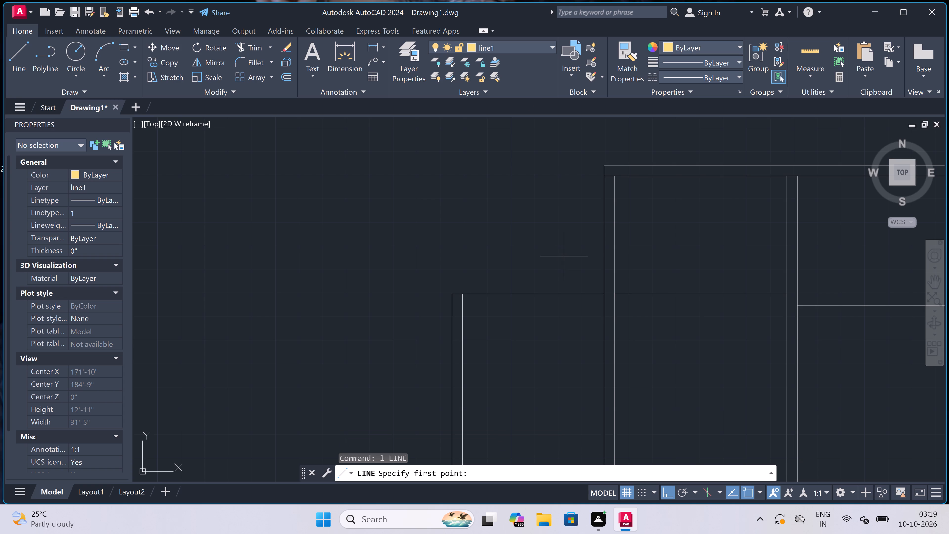
left_click(463, 295)
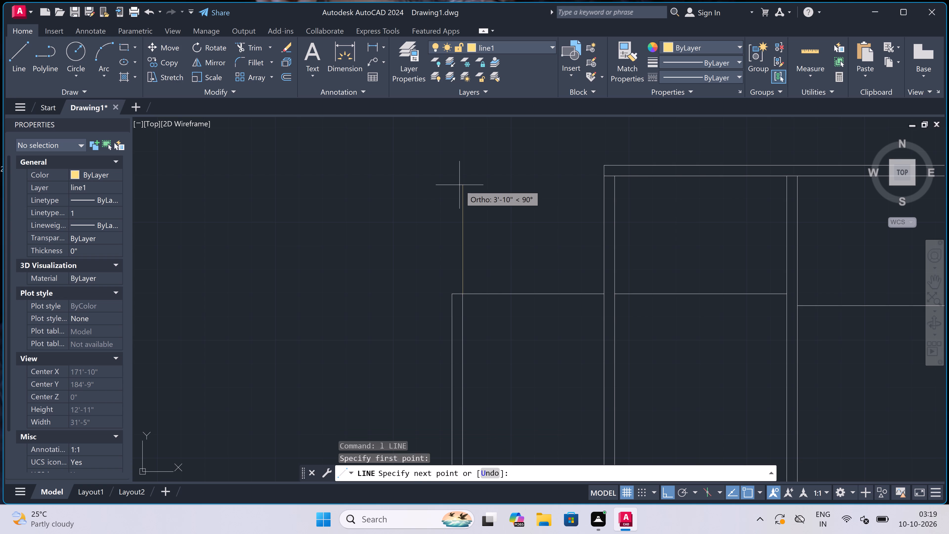
type("5'")
key("space")
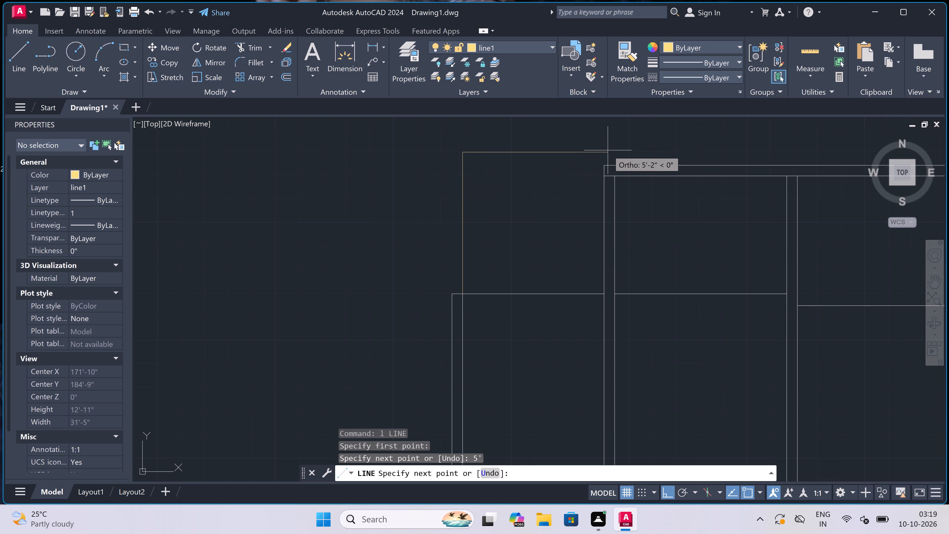
scroll(608, 151, "up", 3)
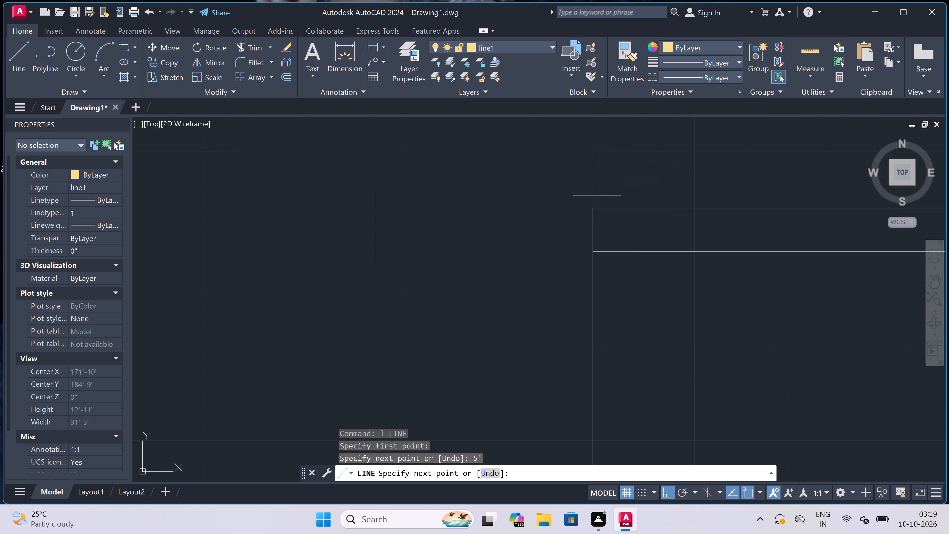
left_click(595, 161)
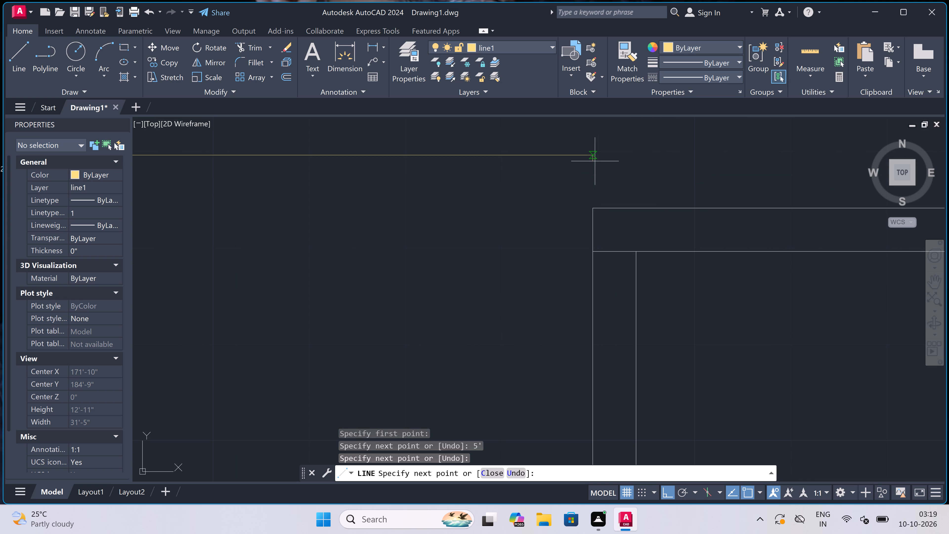
left_click(597, 204)
scroll(597, 204, "down", 4)
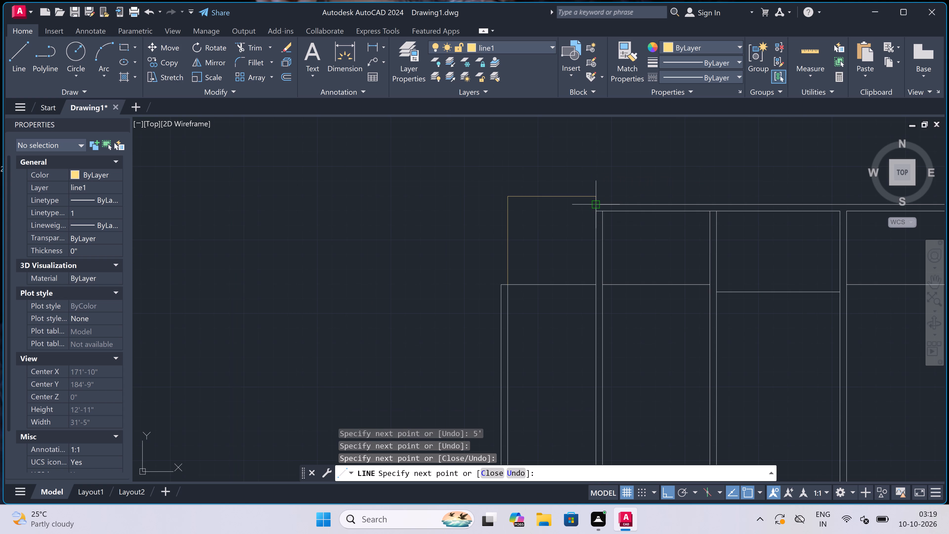
scroll(597, 204, "up", 3)
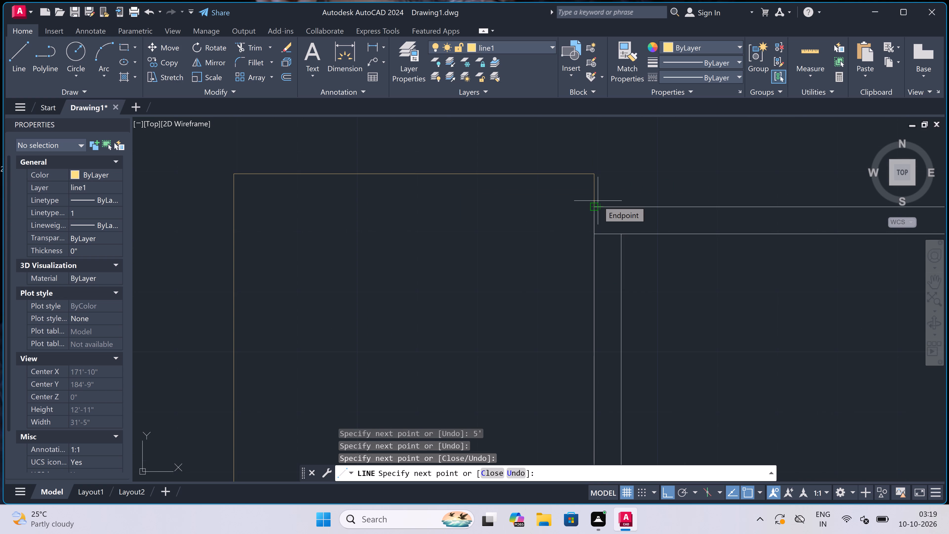
key("Escape")
Draw the first bay's outer outline from the first partition's right side, 4.5" above and 4.5" left of the inner outline, down to the left wall's outer corner.
key("space")
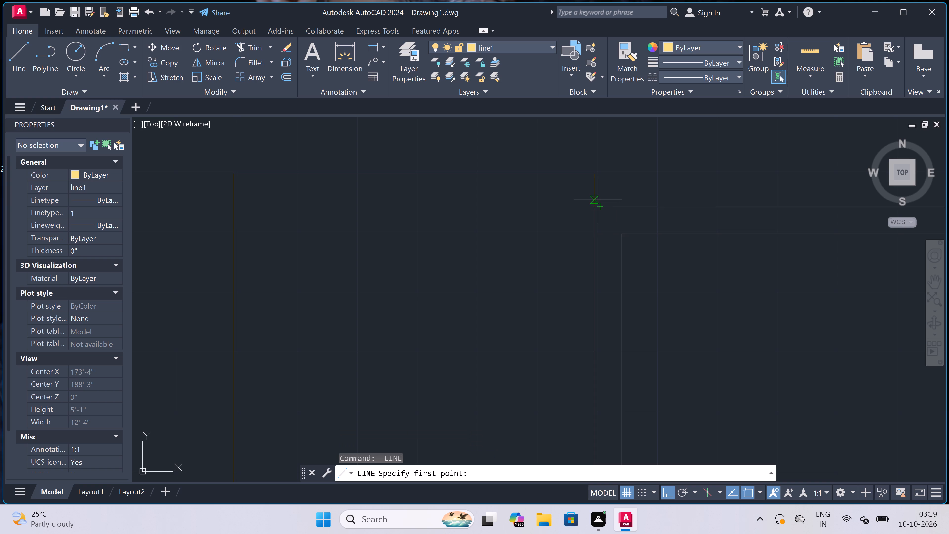
left_click(621, 205)
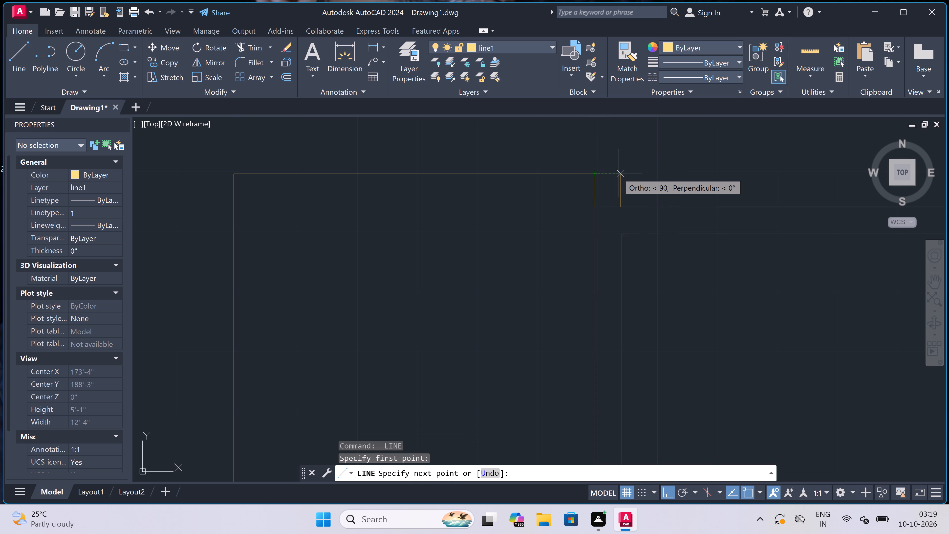
left_click(621, 171)
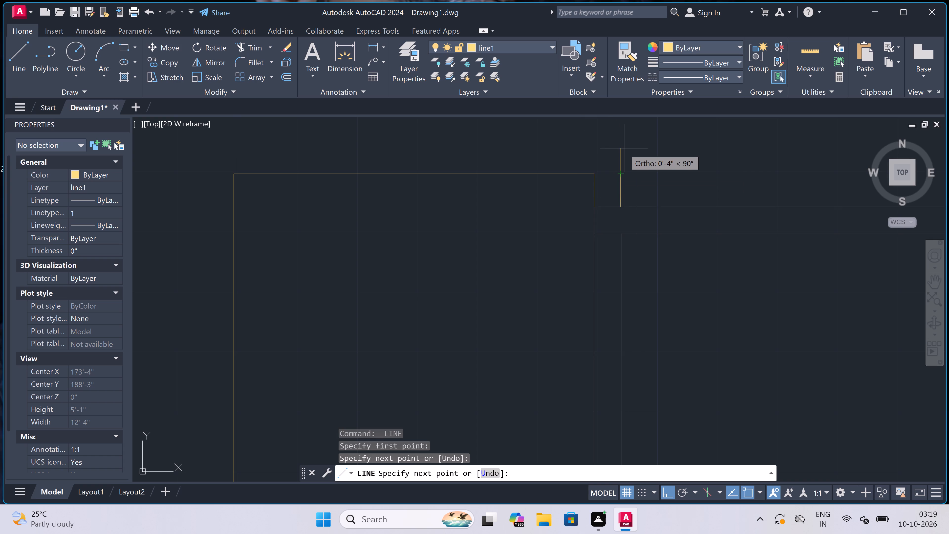
type("4.5")
type("\"")
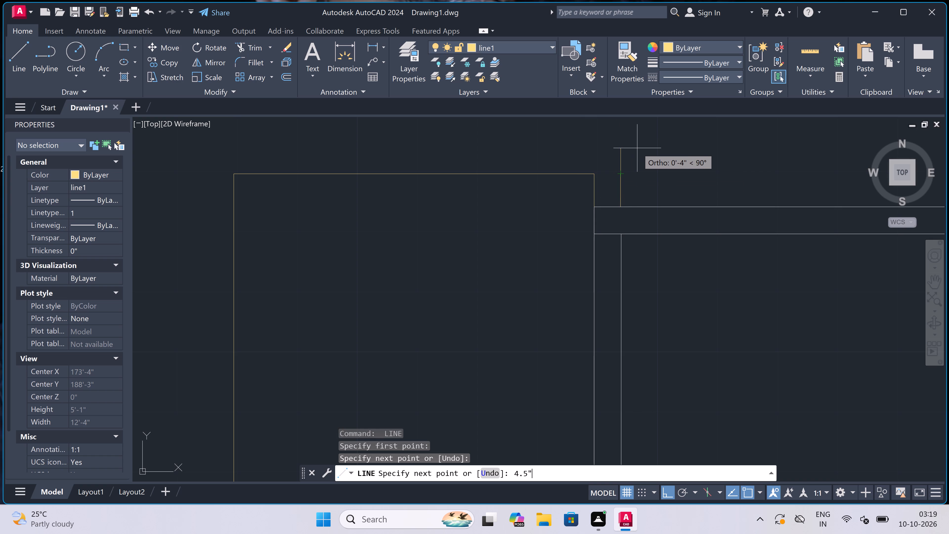
key("space")
scroll(637, 148, "down", 3)
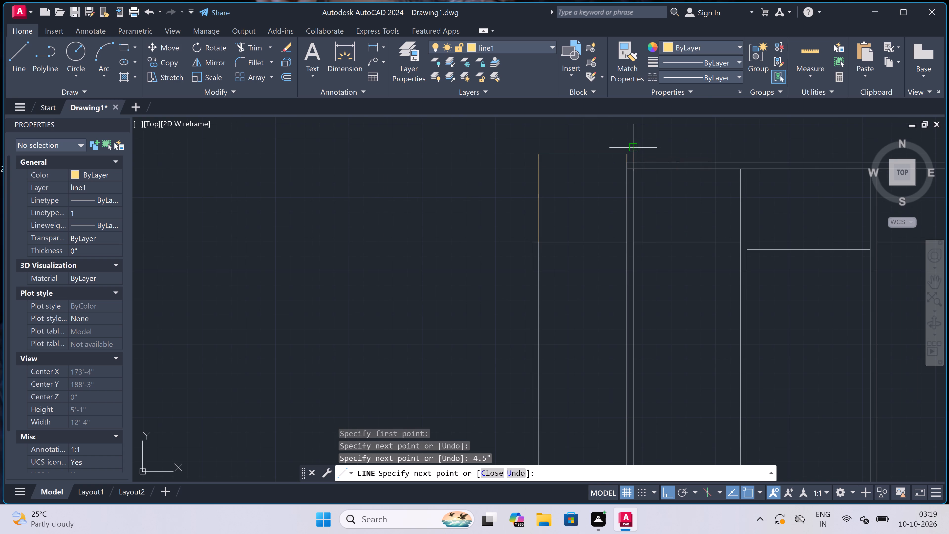
scroll(532, 157, "up", 3)
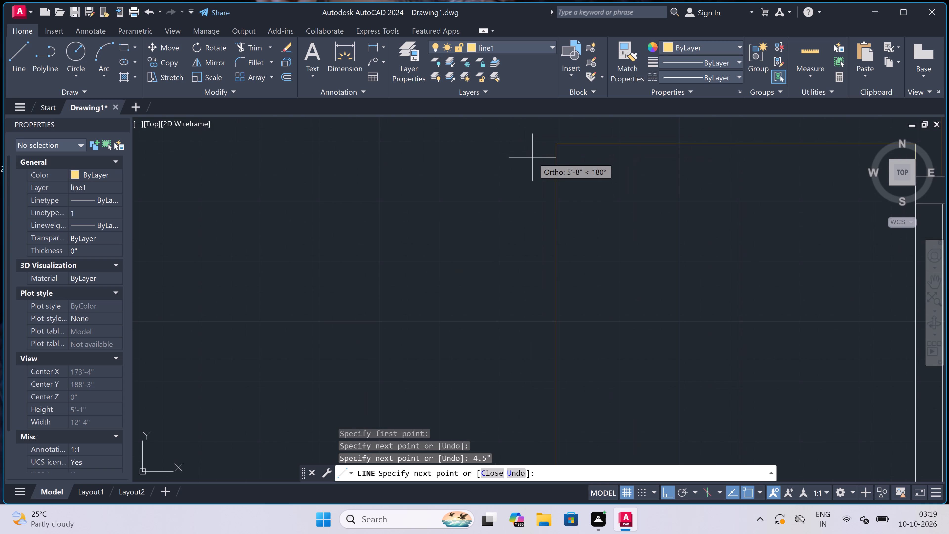
scroll(535, 208, "down", 2)
scroll(551, 158, "up", 1)
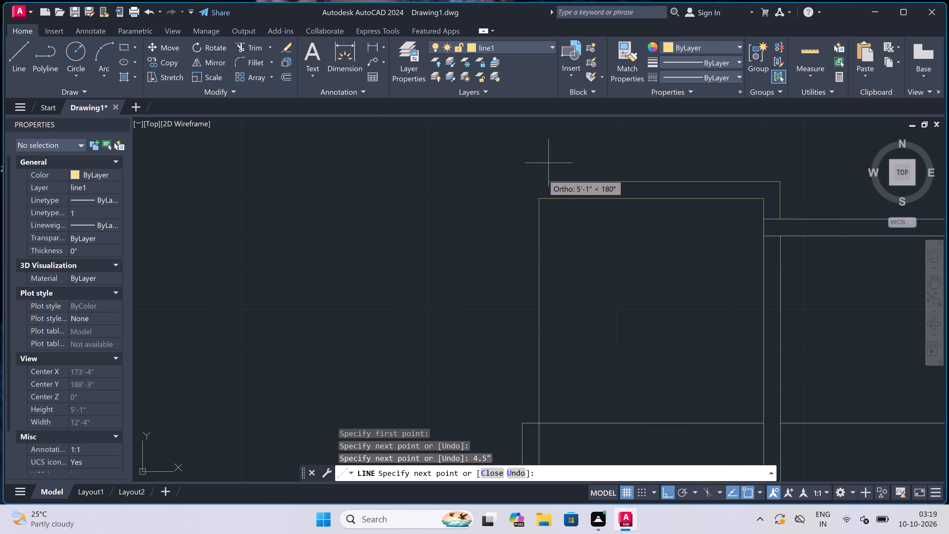
left_click(539, 179)
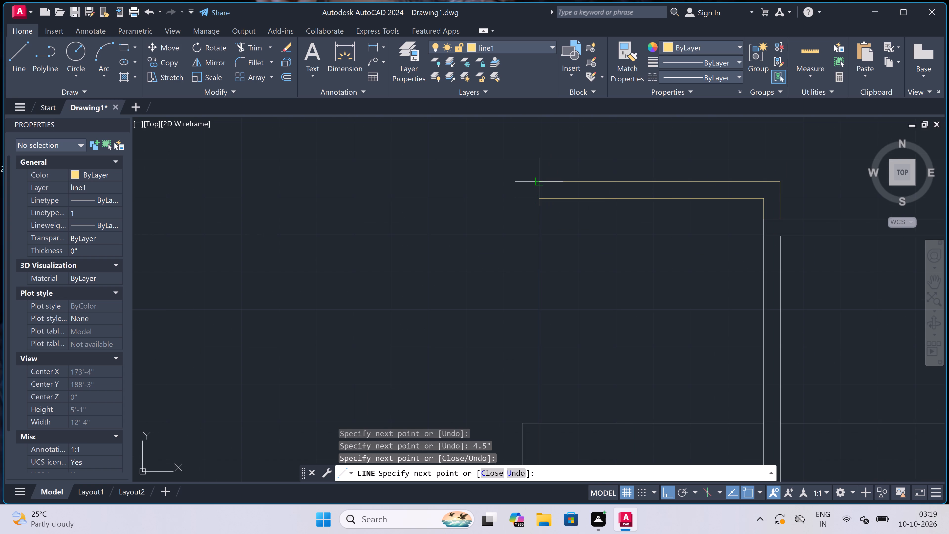
type("4.5")
key("shift+quotedbl")
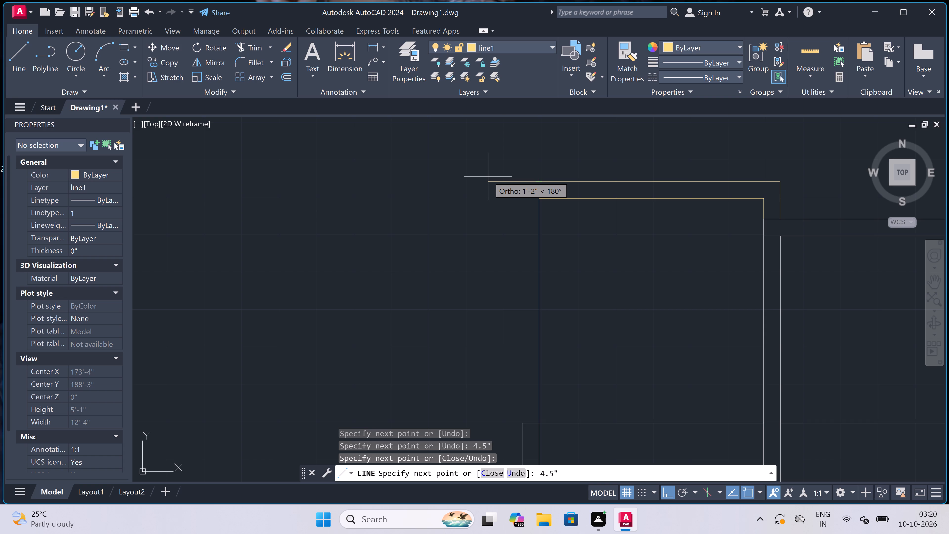
key("space")
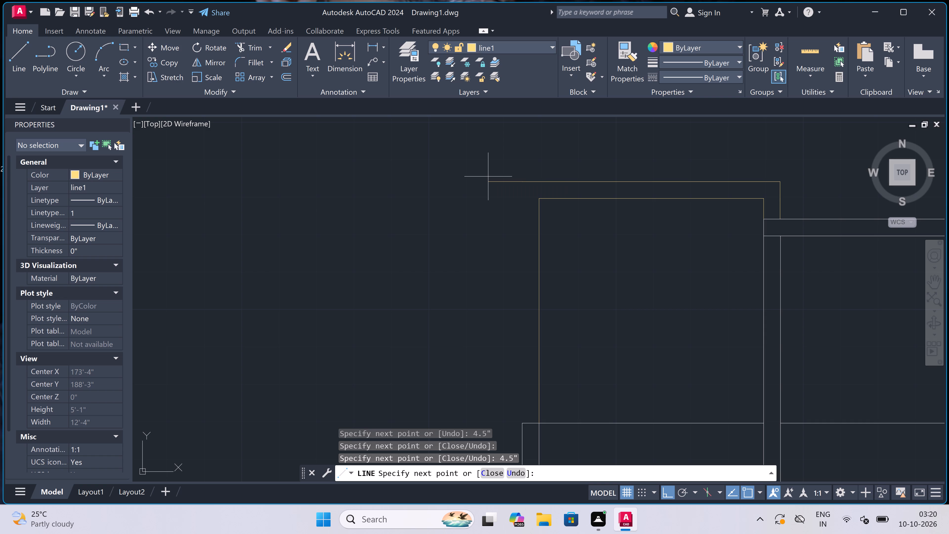
left_click(522, 426)
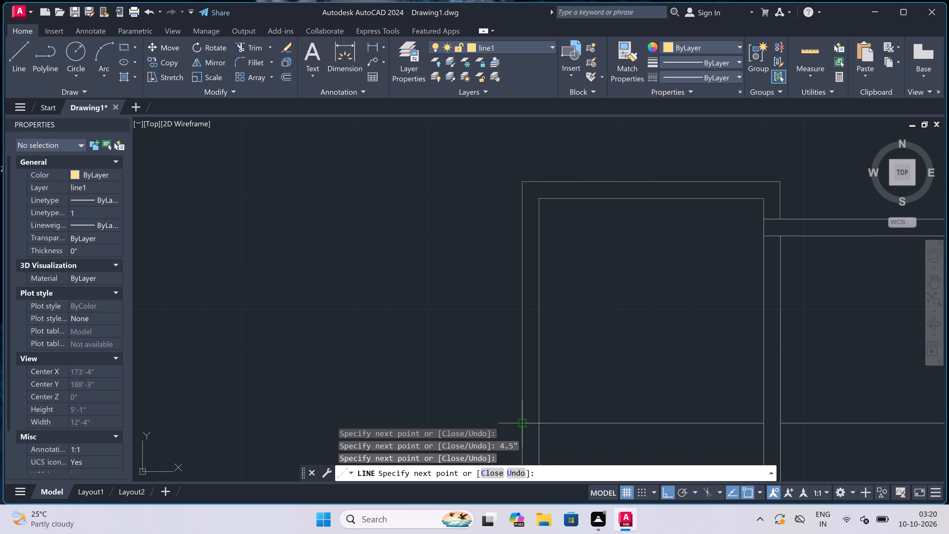
key("Escape")
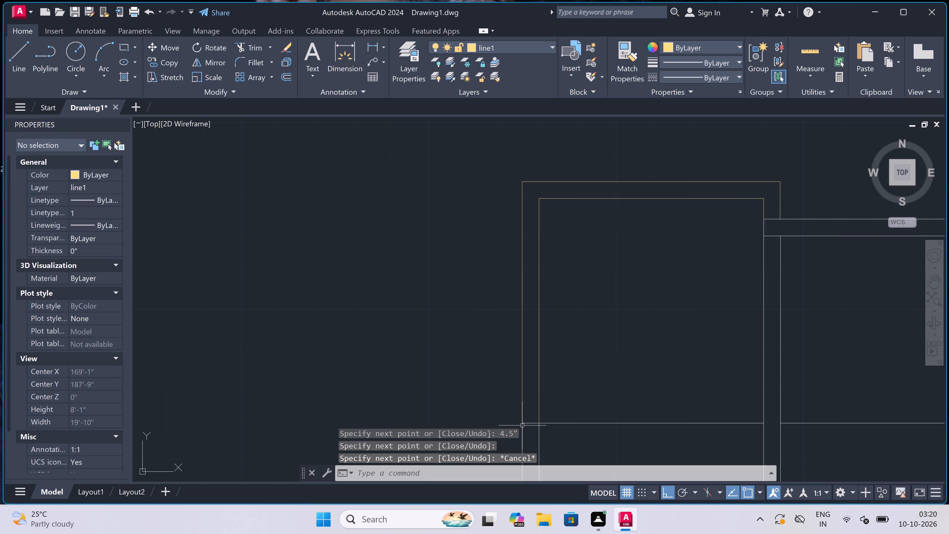
Extend the third vertical partition's right line up to the top wall's outer line.
scroll(515, 209, "down", 5)
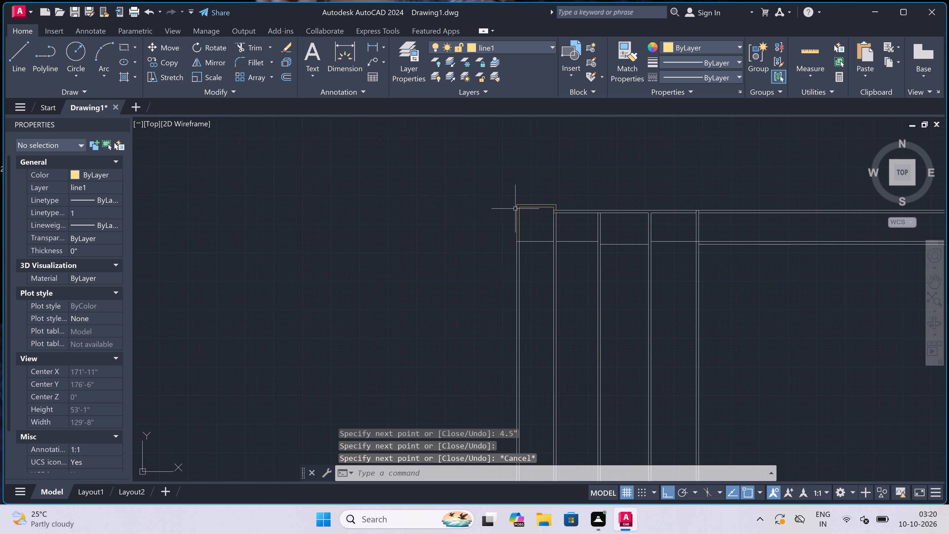
scroll(515, 209, "down", 1)
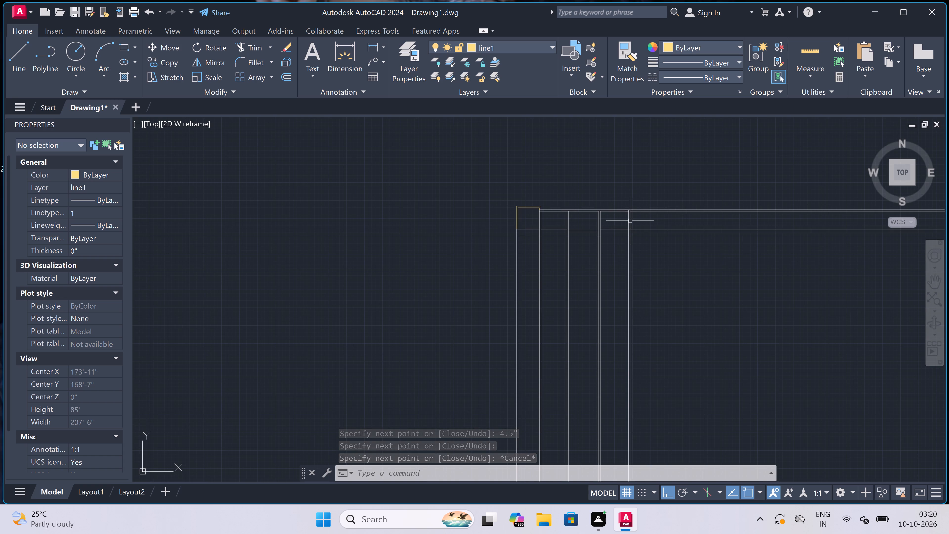
scroll(598, 231, "up", 1)
scroll(617, 195, "up", 1)
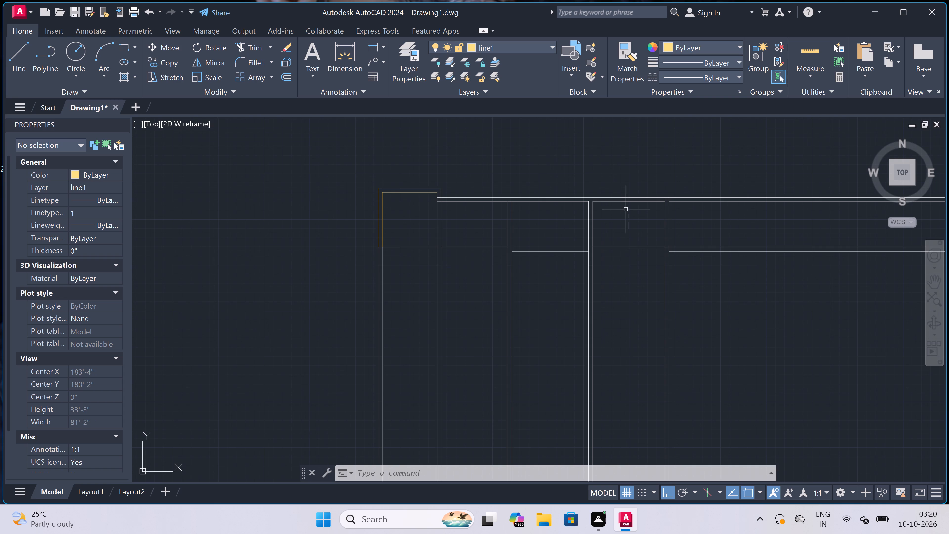
key("Escape")
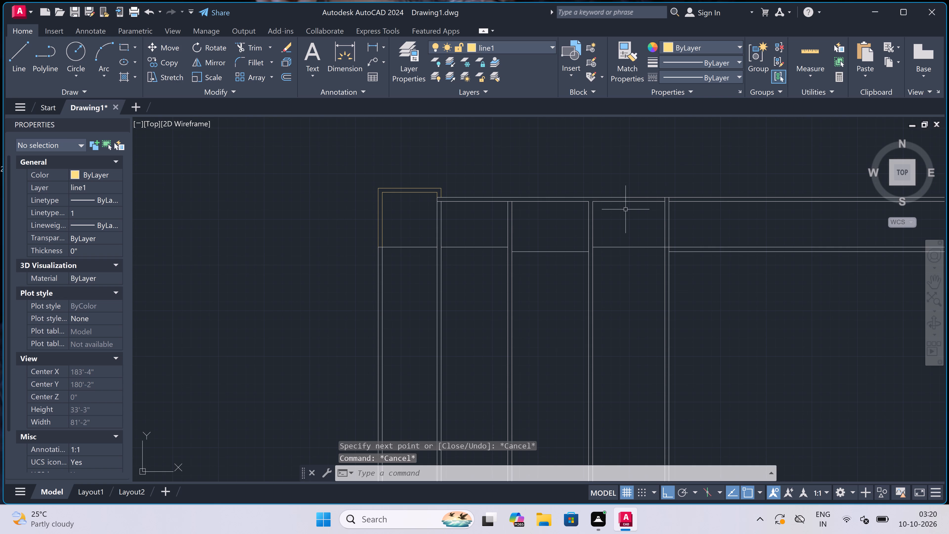
type("ex")
key("space")
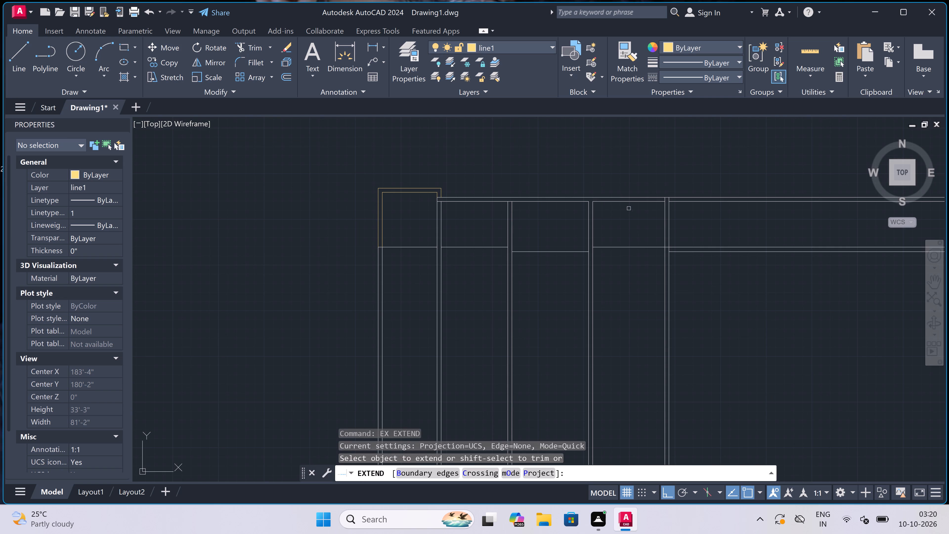
left_click(593, 225)
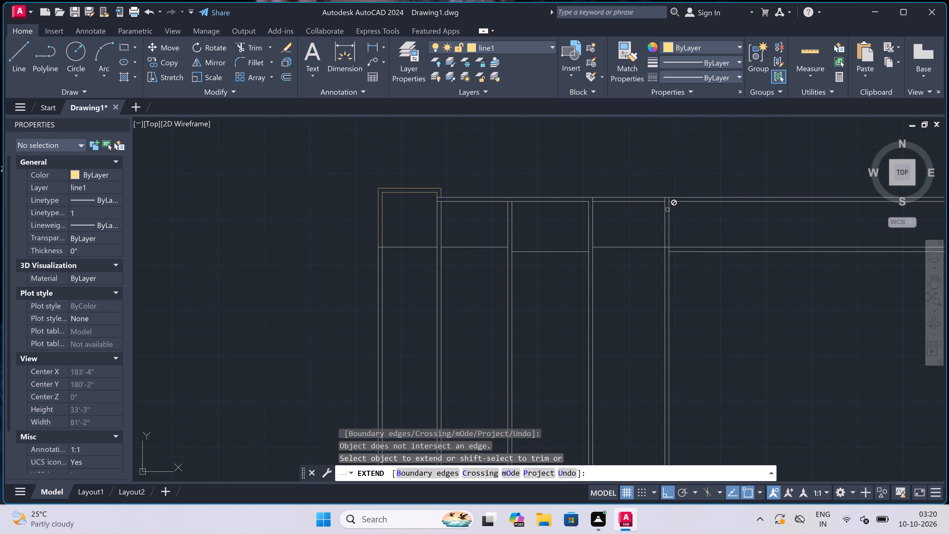
key("Escape")
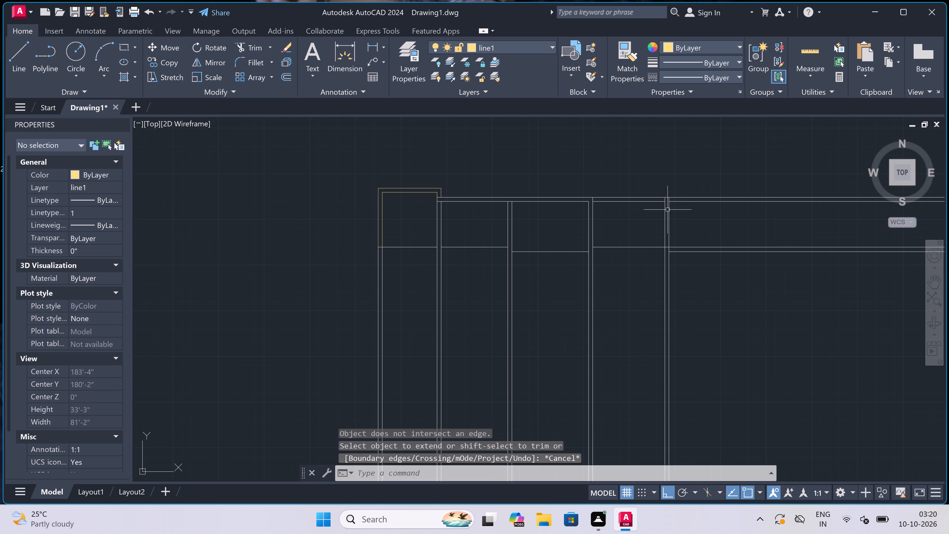
Trim the fourth vertical partition between the top wall and the horizontal wall below, and both top wall lines in the fourth bay.
type("tr")
key("space")
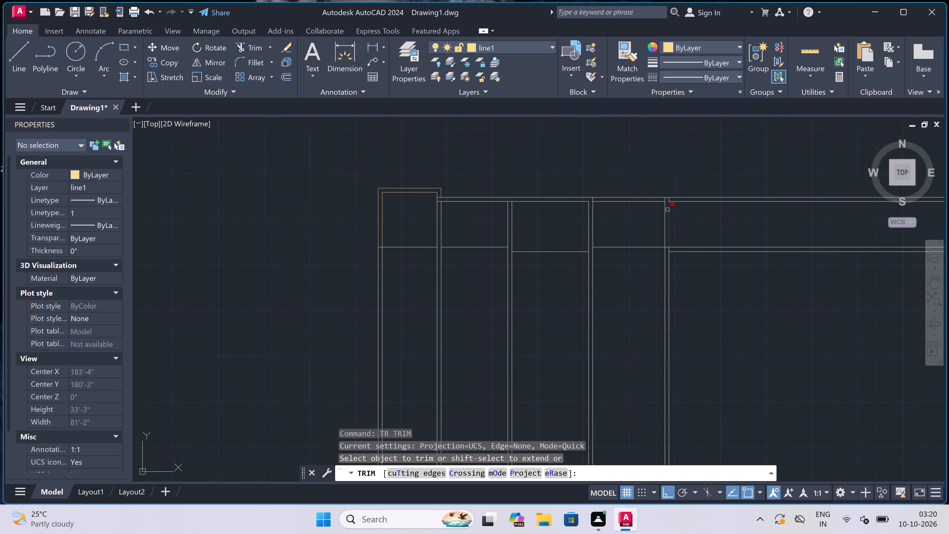
left_click(670, 212)
left_click(661, 216)
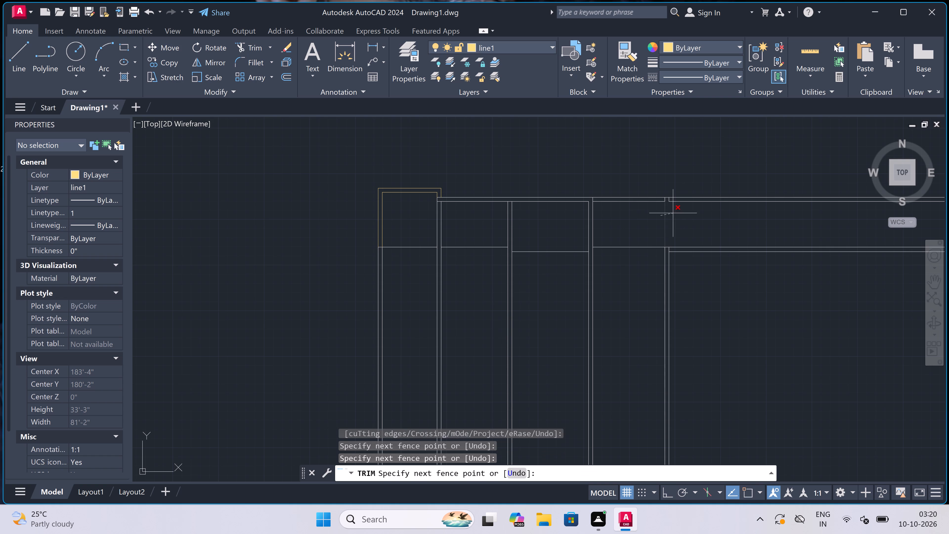
left_click(673, 213)
left_click(652, 214)
left_click(649, 168)
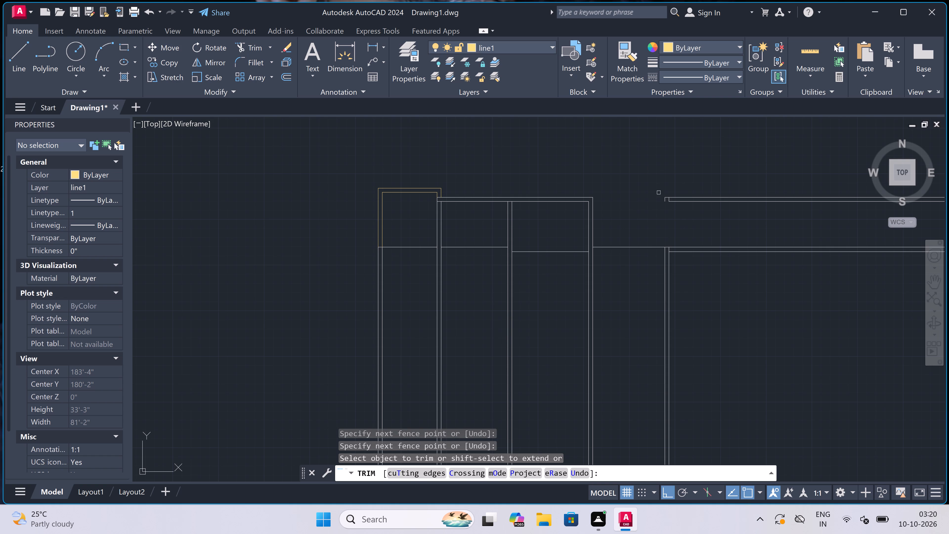
Trim the leftover stub at the fourth partition's top, back to that partition's right line.
scroll(669, 205, "up", 3)
left_click(656, 204)
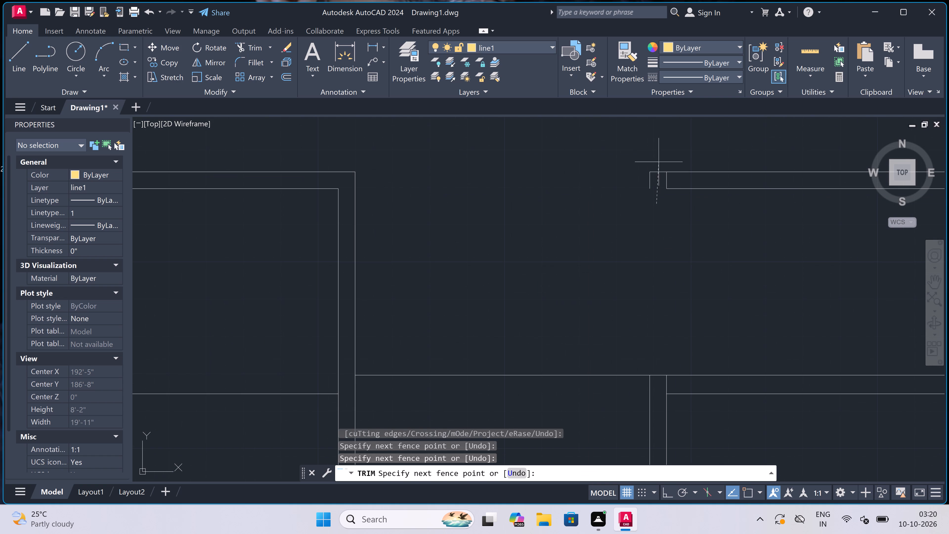
left_click(660, 156)
left_click(660, 164)
left_click(633, 191)
scroll(633, 190, "down", 2)
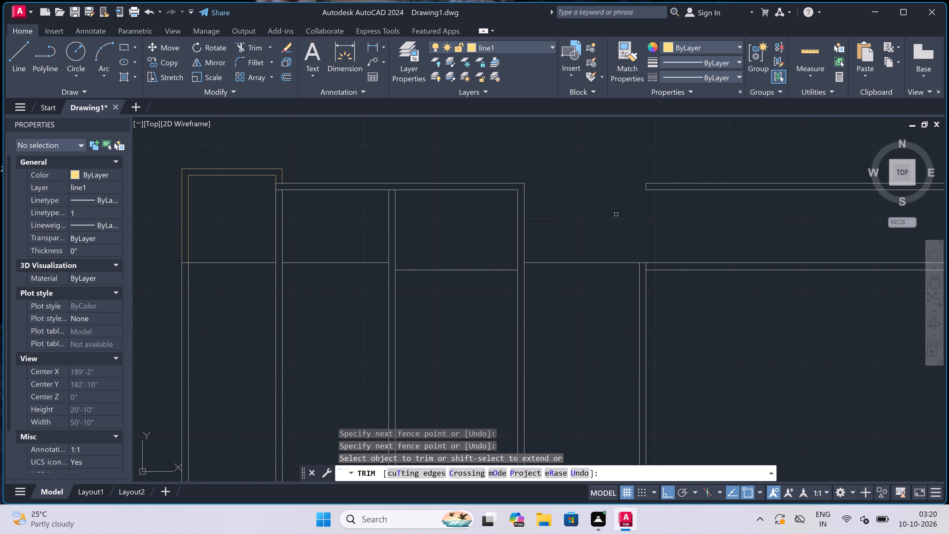
key("Escape")
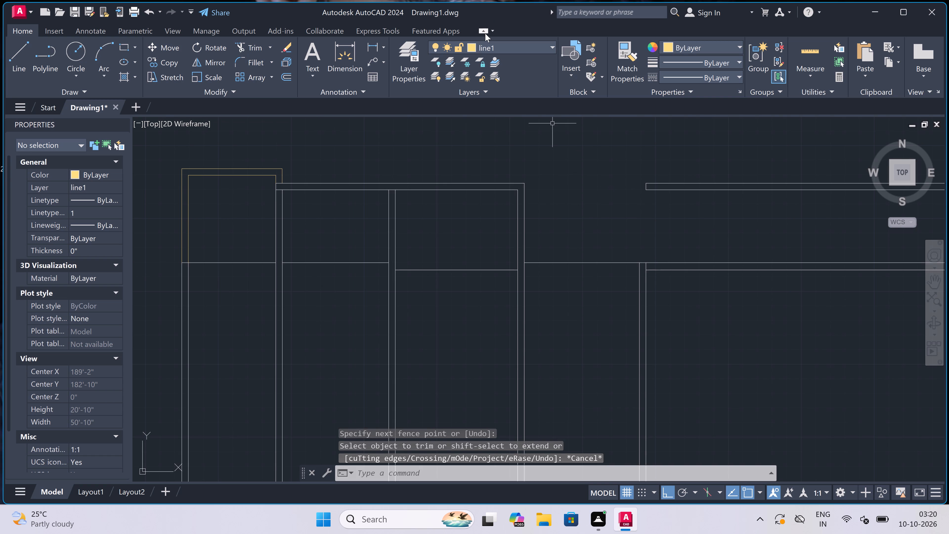
Draw a line from the third partition's top outer corner 6'7" across, then down to the top of the fourth partition's left line.
type("l")
key("space")
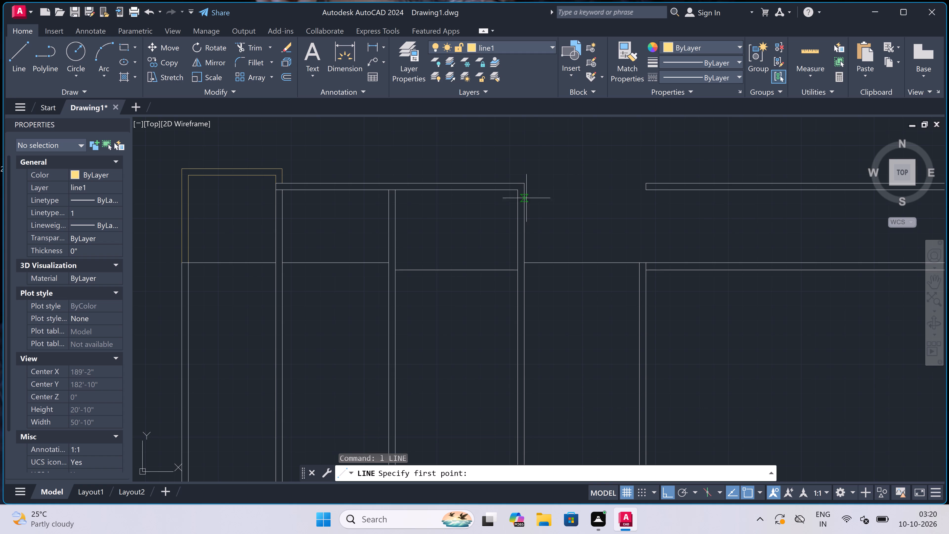
left_click(524, 184)
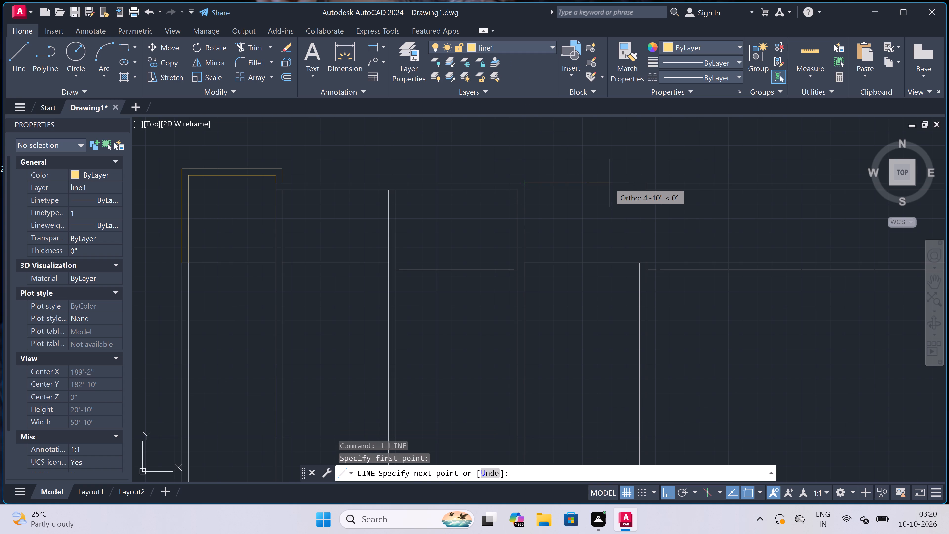
type("6'7")
type("\"")
key("space")
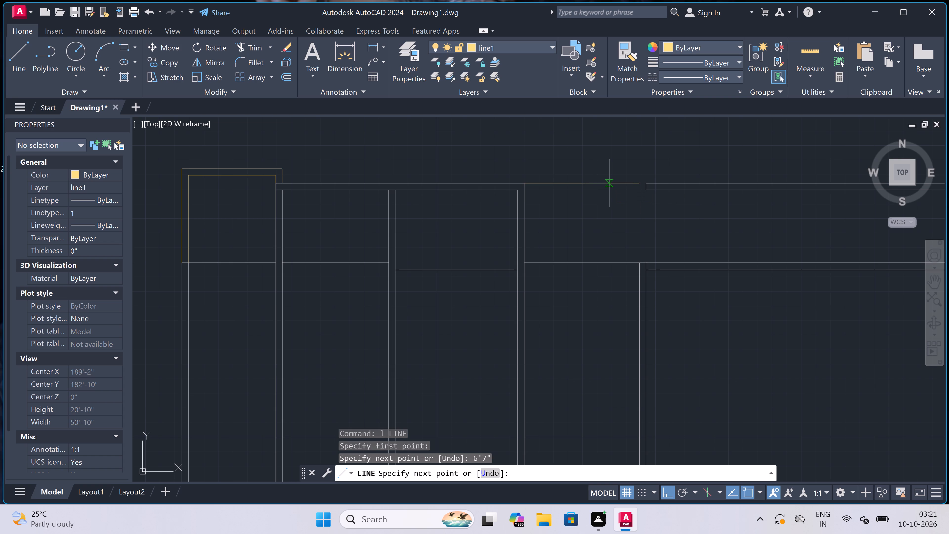
left_click(638, 260)
scroll(638, 260, "up", 2)
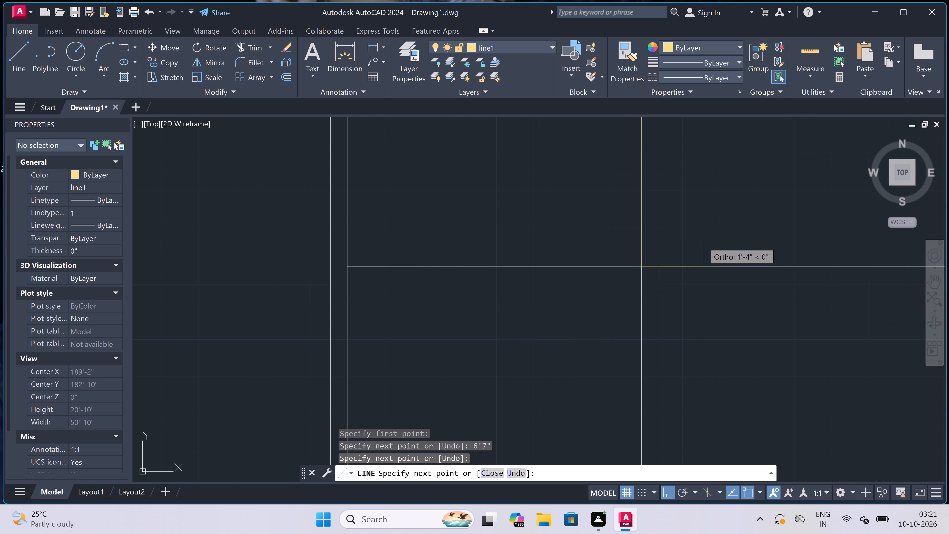
key("Escape")
Draw lines from the fourth partition's right line up to the top wall's outer corner, then along its inner line to the third partition.
key("space")
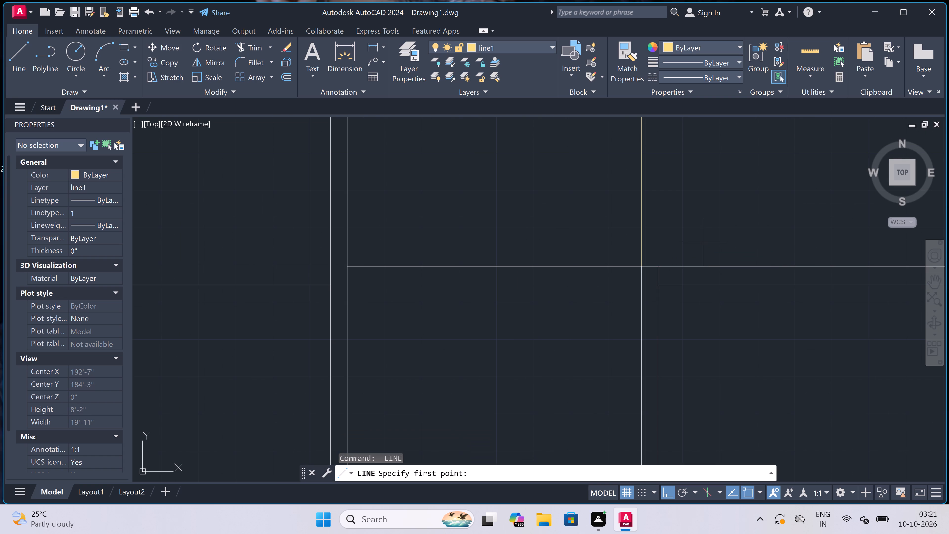
left_click(657, 265)
scroll(657, 265, "down", 3)
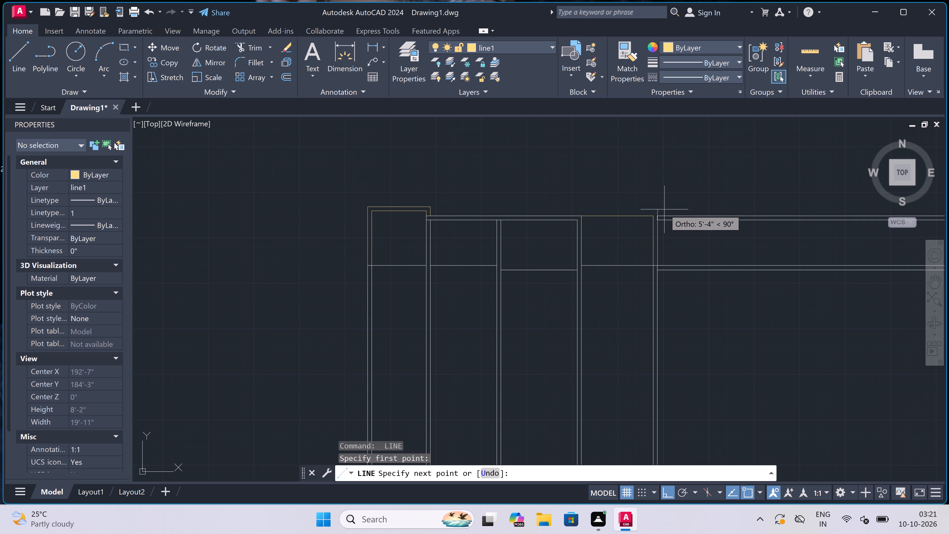
scroll(659, 213, "up", 3)
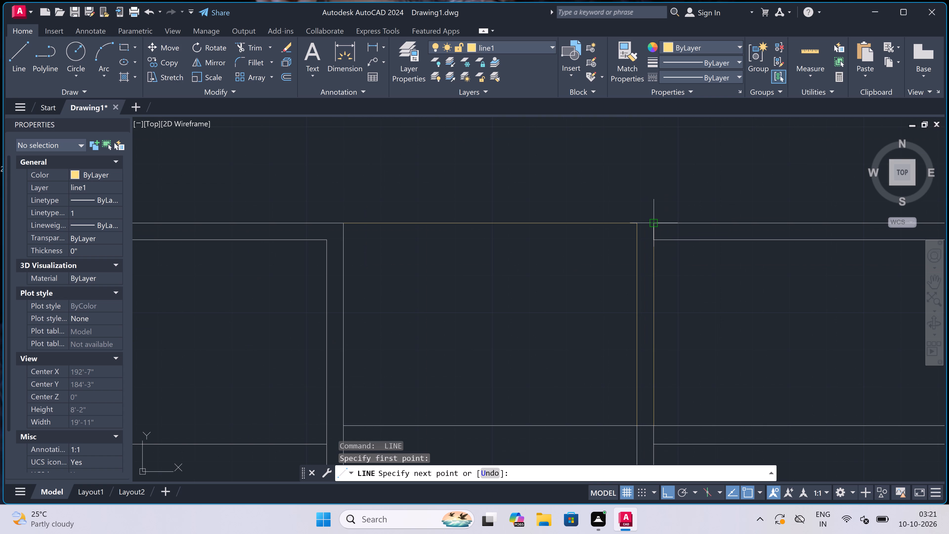
left_click(653, 222)
left_click(650, 239)
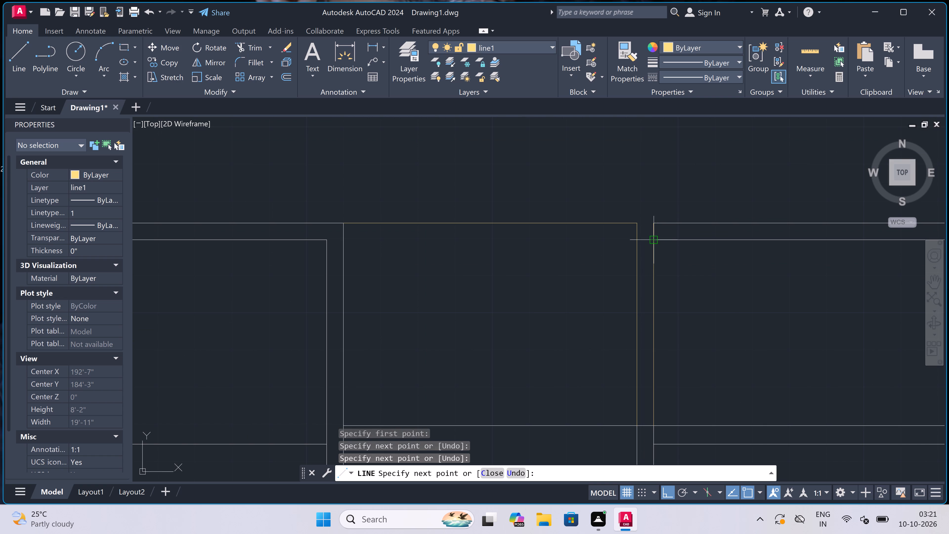
left_click(342, 243)
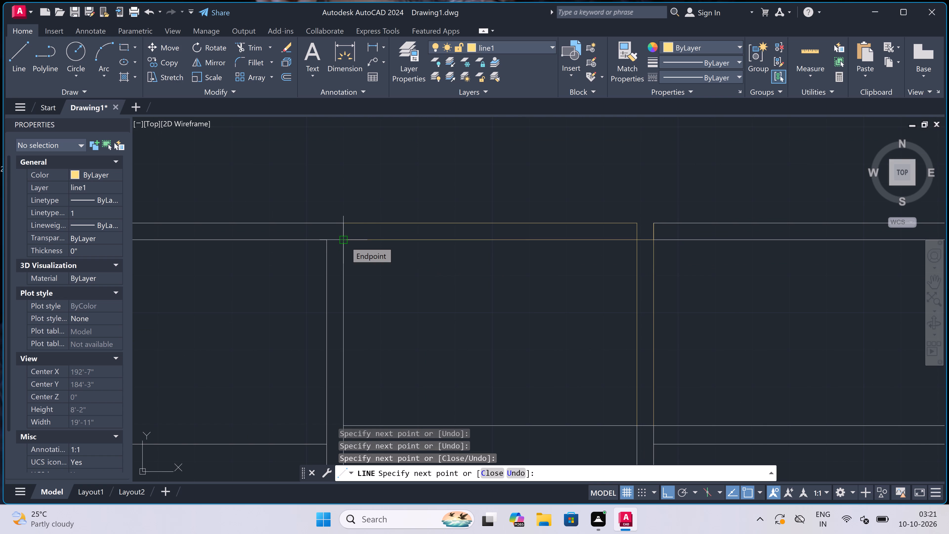
key("Escape")
Trim the partition lines crossing the top wall's thickness and the inner wall line crossing the fourth partition.
type("tr")
key("space")
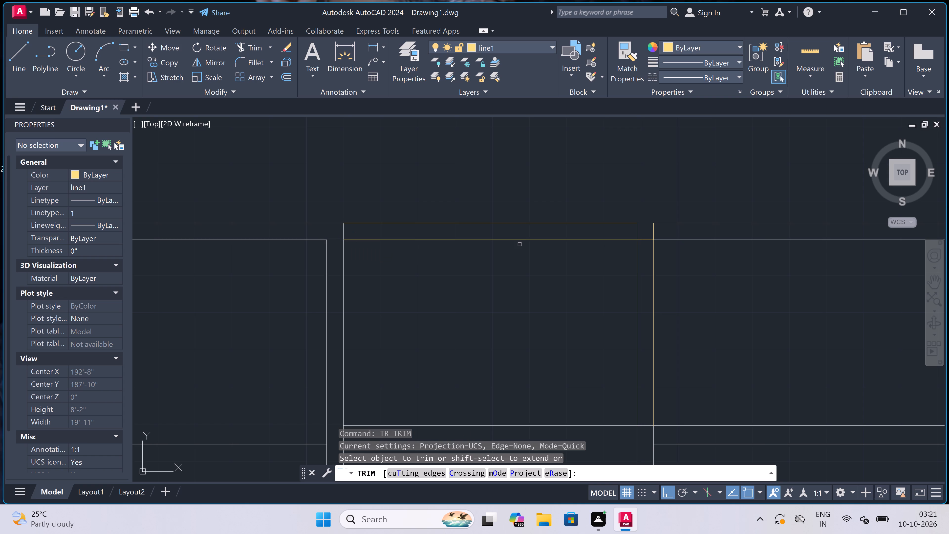
scroll(651, 235, "up", 1)
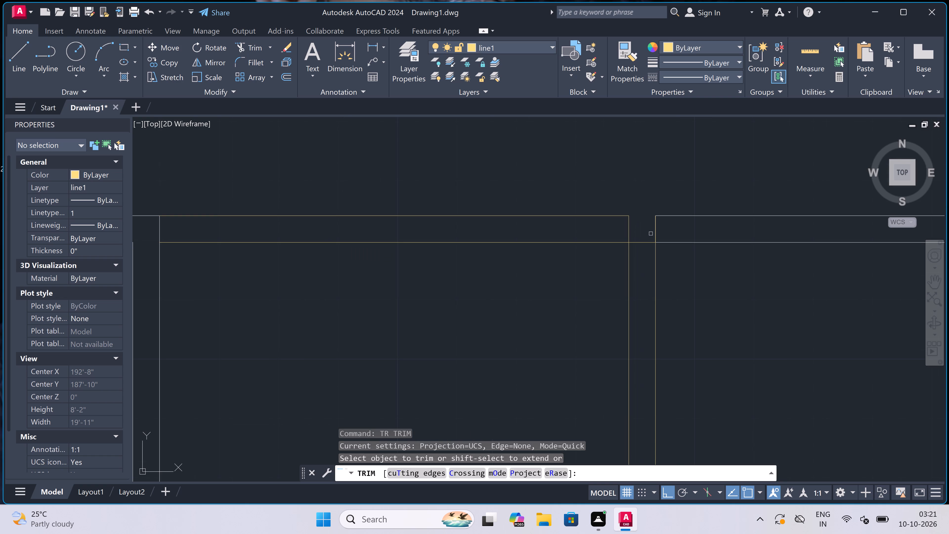
left_click(656, 224)
left_click(651, 229)
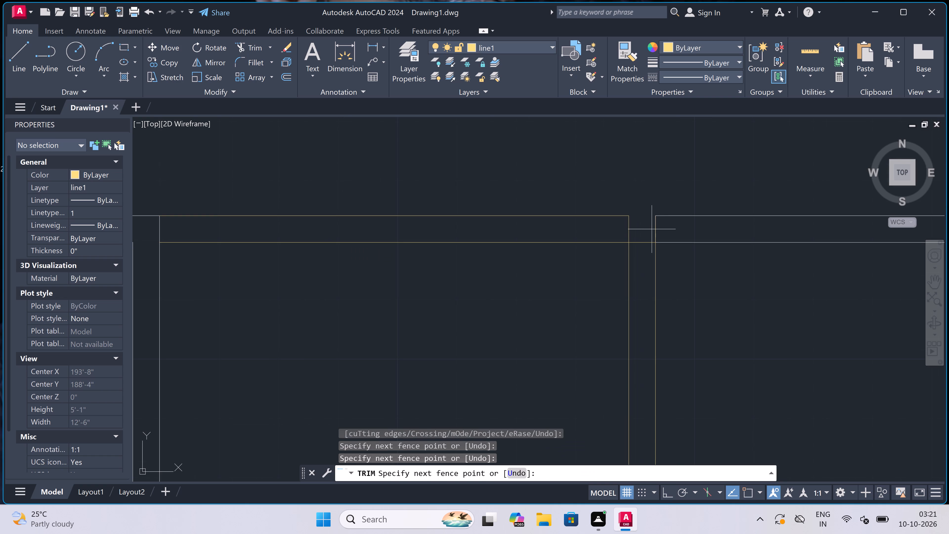
left_click(667, 226)
left_click(667, 226)
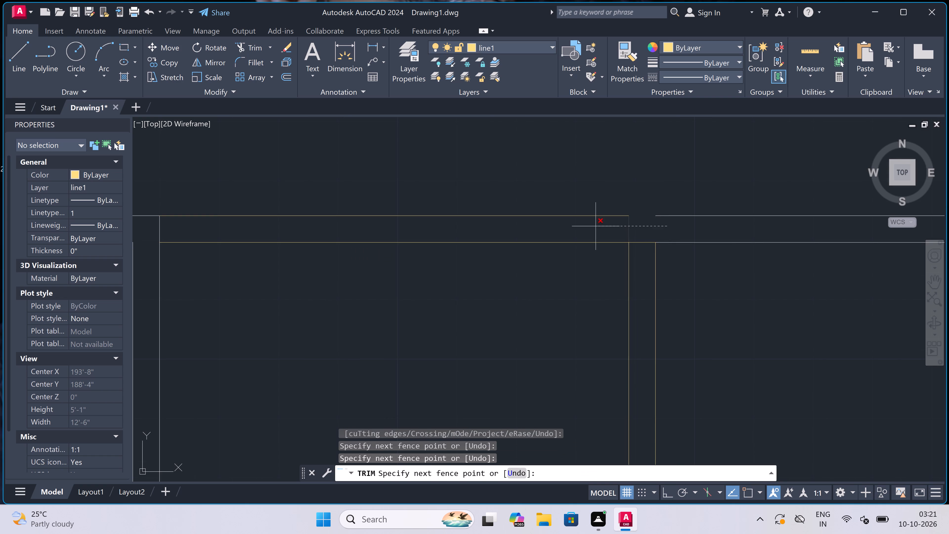
left_click(595, 226)
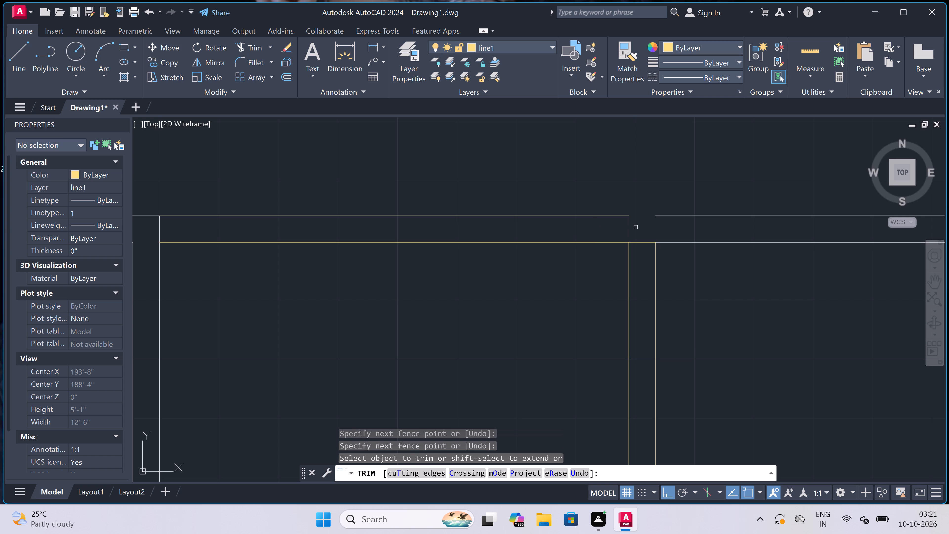
left_click(636, 227)
left_click(644, 261)
key("Escape")
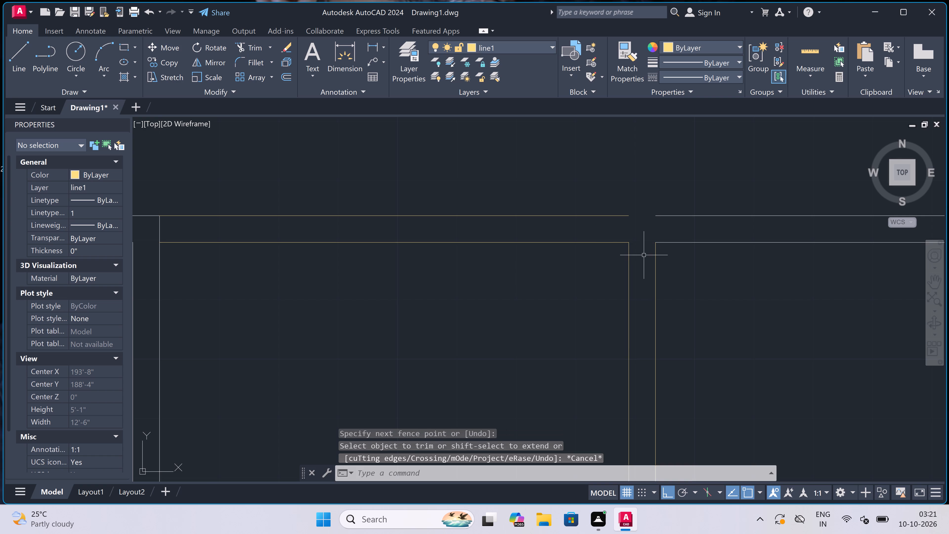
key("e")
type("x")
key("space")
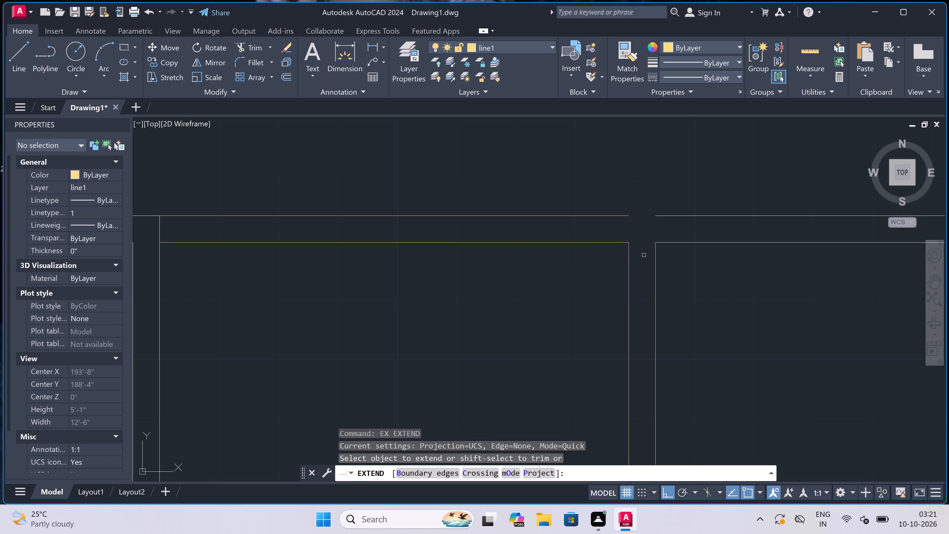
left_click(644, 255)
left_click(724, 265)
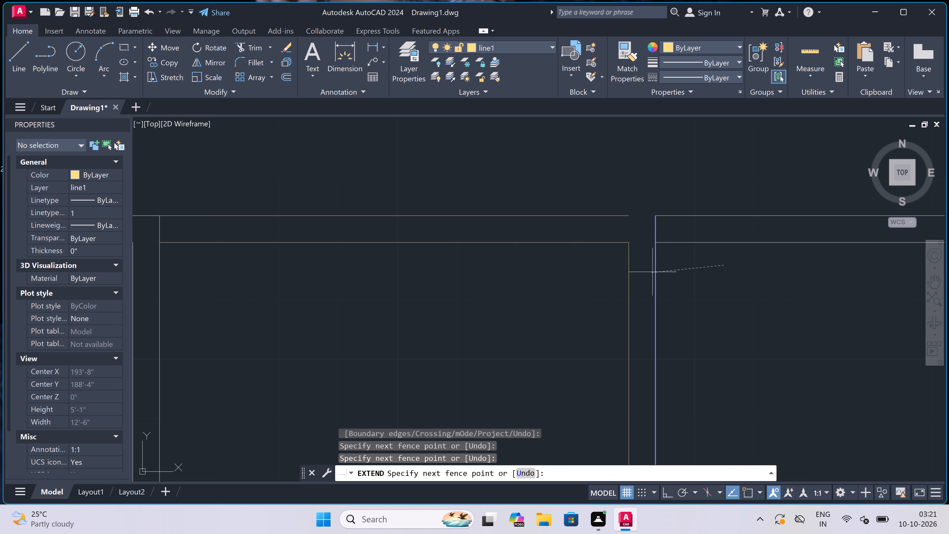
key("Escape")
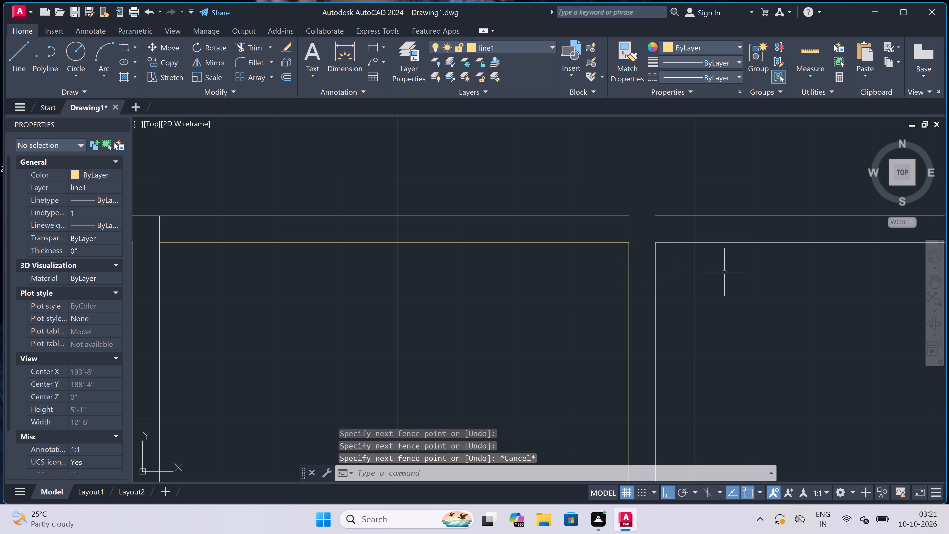
Draw a line from the fourth partition's right line up to the top wall's outer line, then across the partition, closing the outer line's gap.
type("l")
key("space")
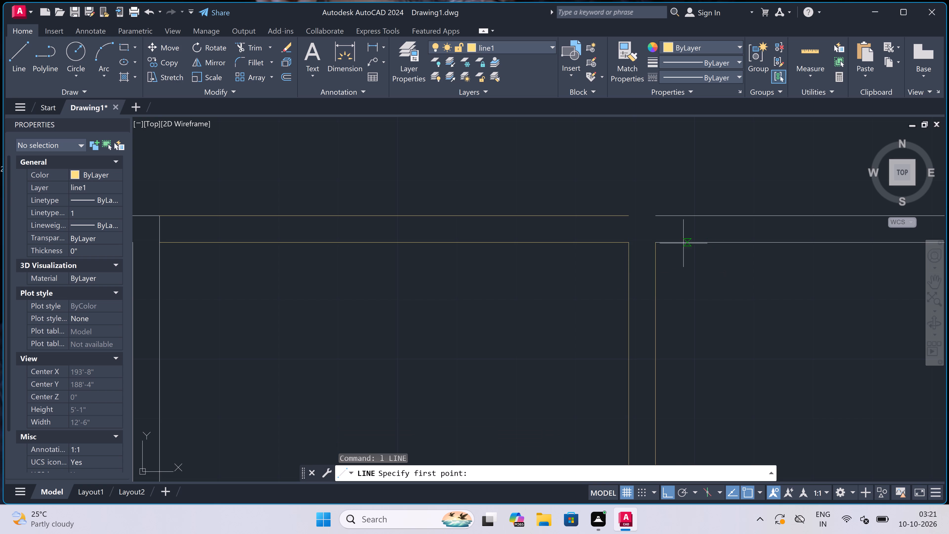
left_click(655, 242)
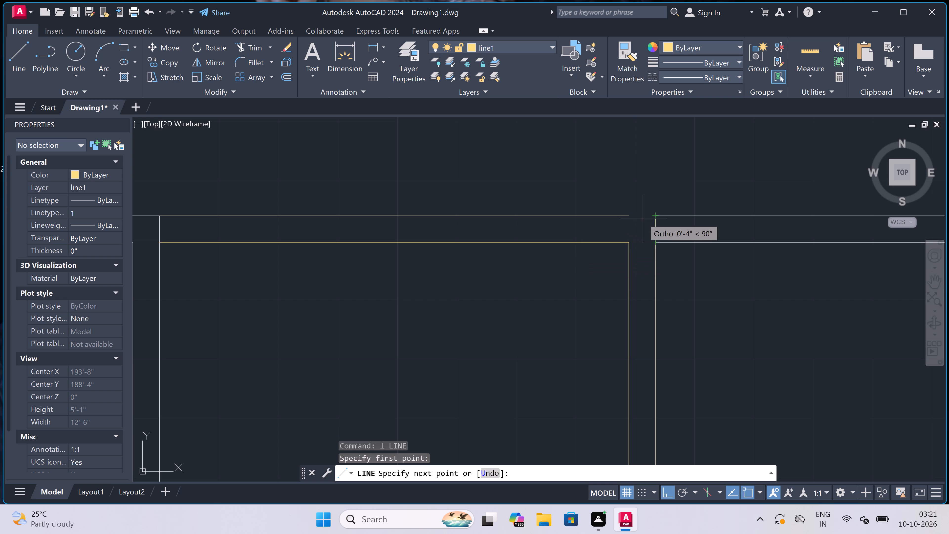
left_click(651, 215)
left_click(631, 218)
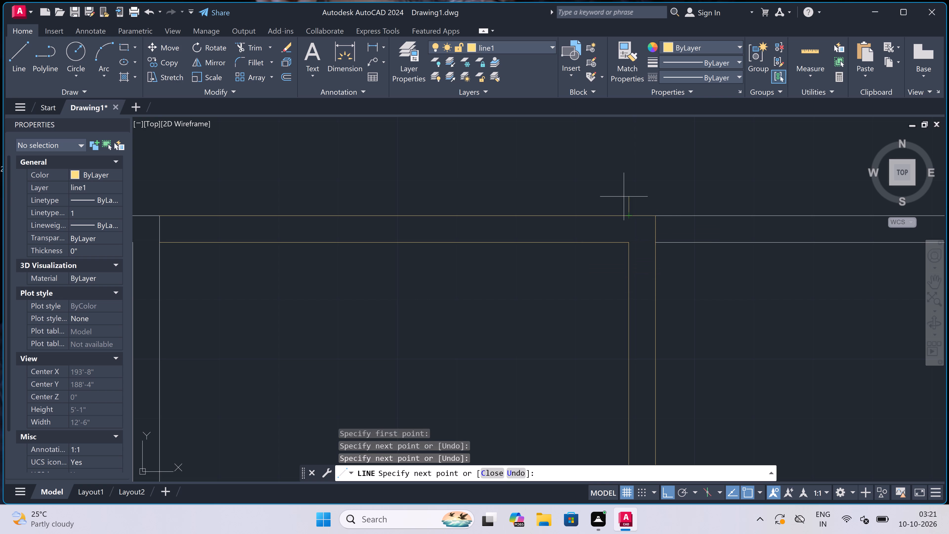
key("Escape")
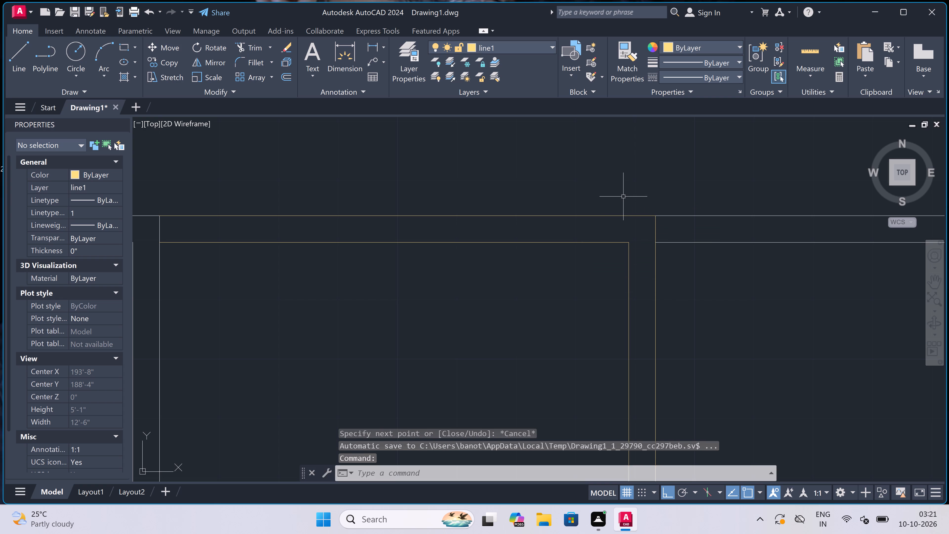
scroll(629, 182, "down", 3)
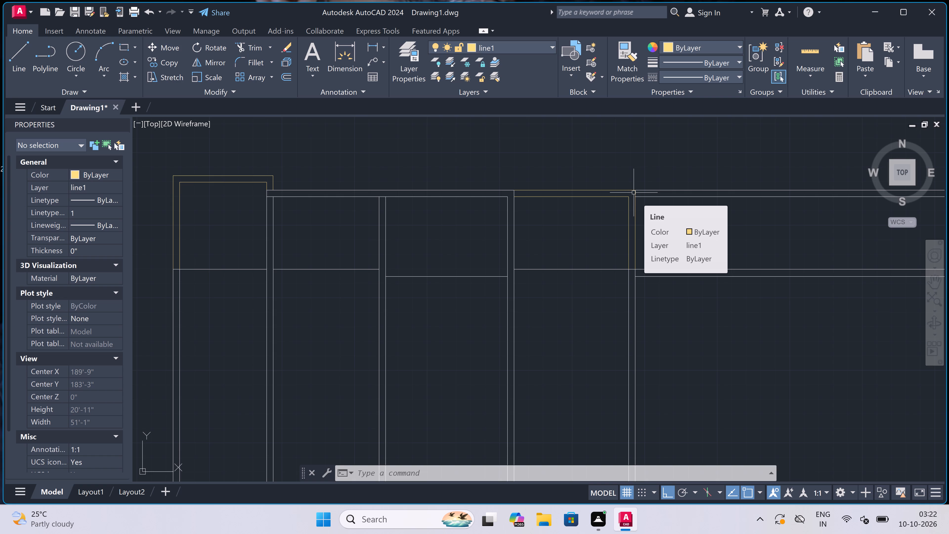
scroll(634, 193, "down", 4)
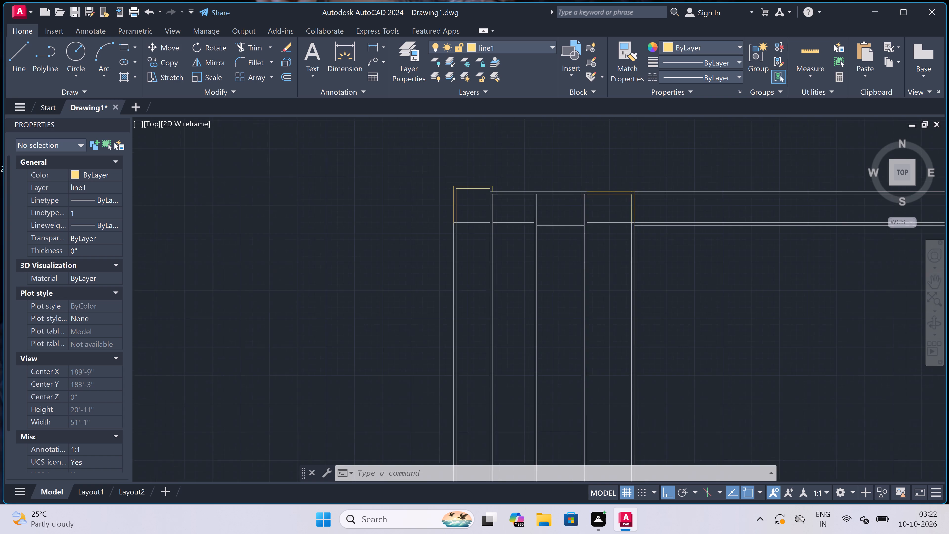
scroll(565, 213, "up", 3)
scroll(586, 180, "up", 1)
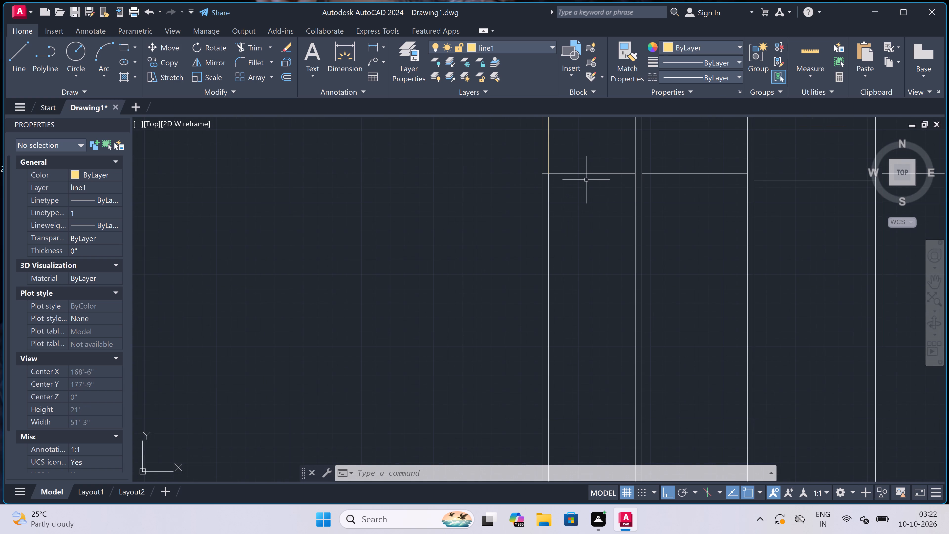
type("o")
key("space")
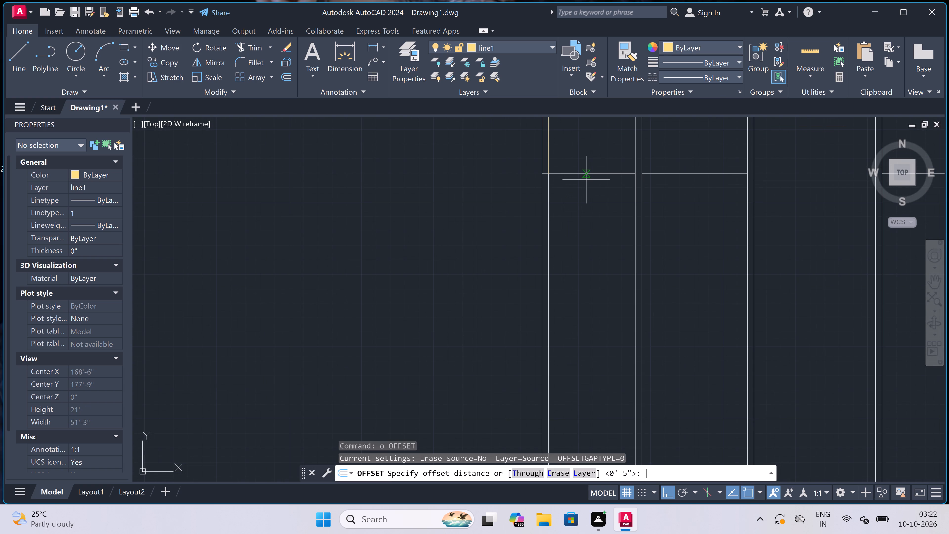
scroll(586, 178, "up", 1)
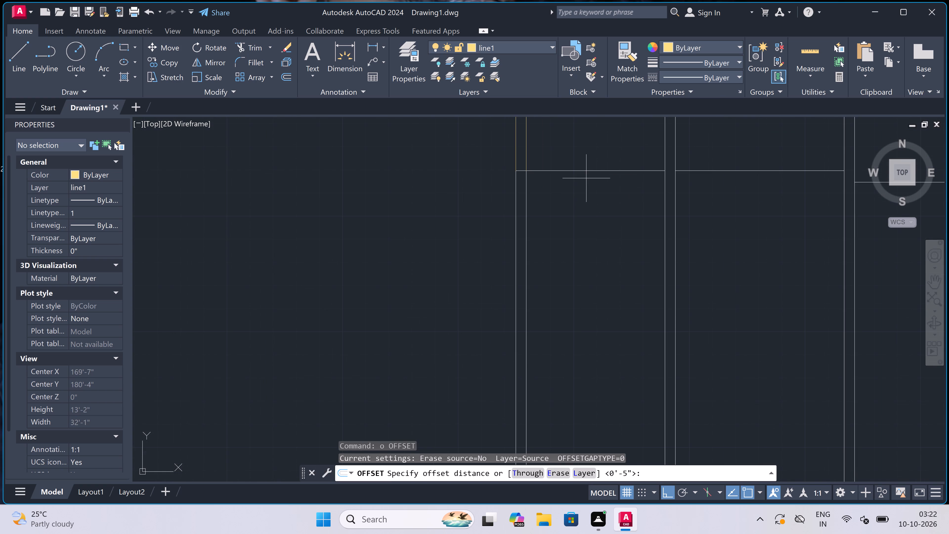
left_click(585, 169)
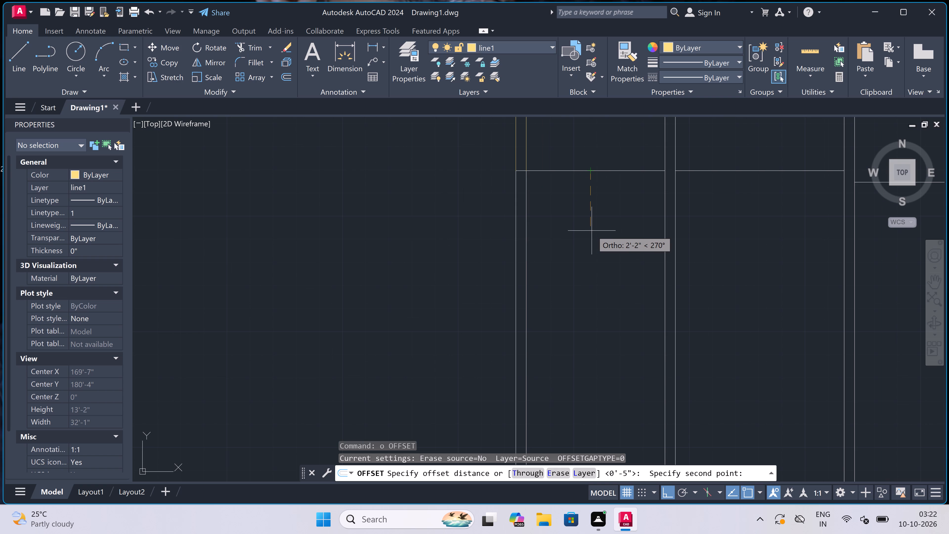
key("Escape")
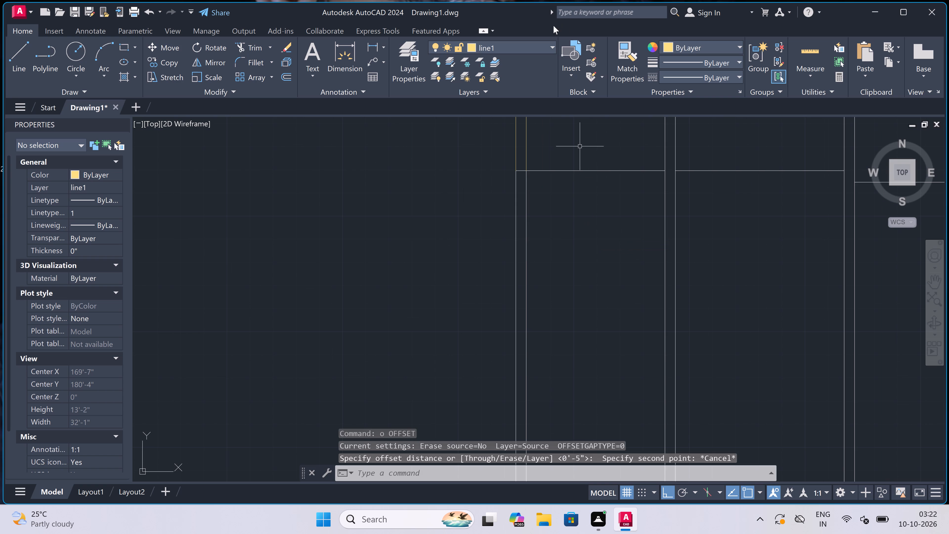
Make layer 0 the current layer.
left_click(538, 47)
left_click(531, 61)
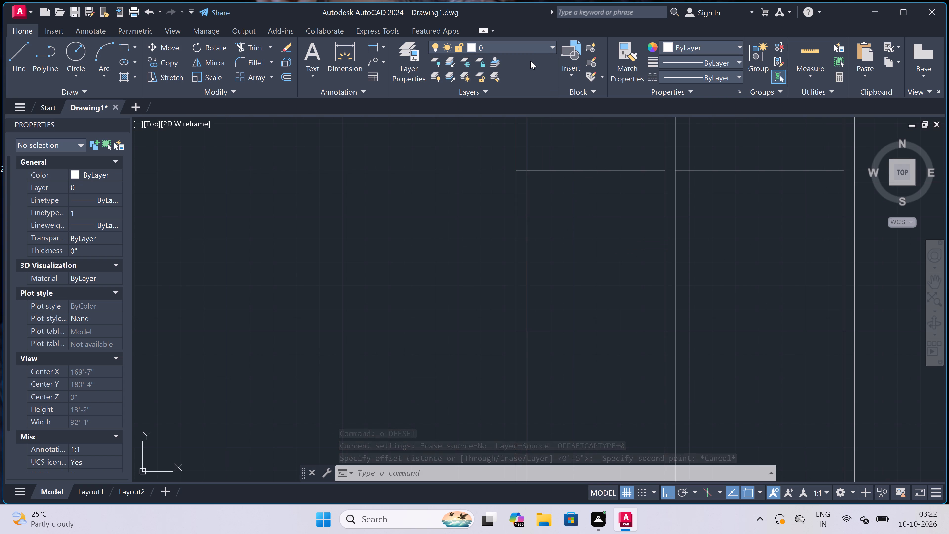
Offset the first bay's horizontal cross-wall line 4.5" downward.
type("o")
key("space")
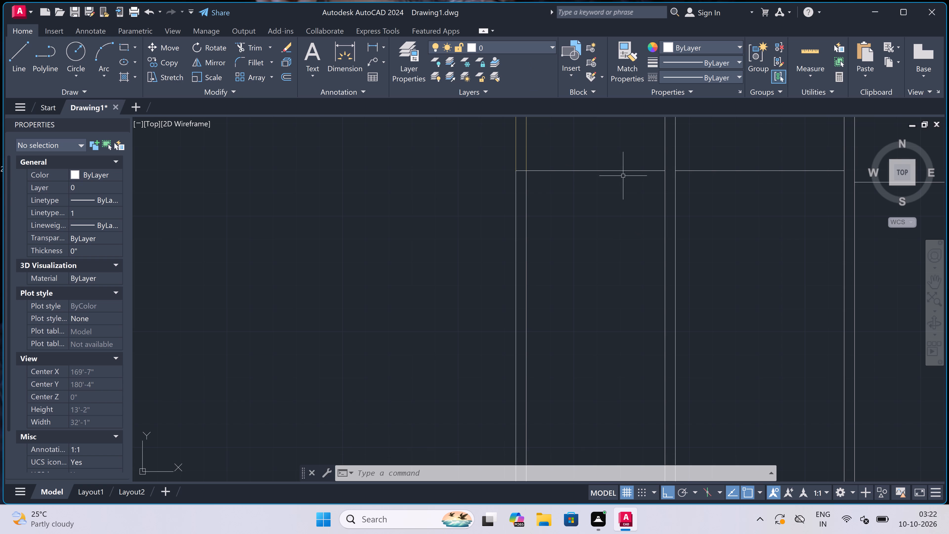
type("o")
key("space")
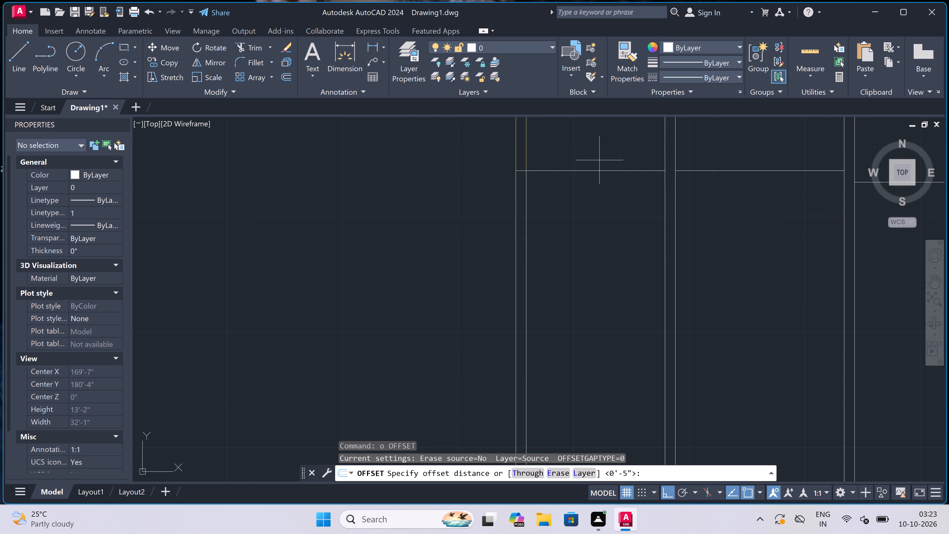
left_click(595, 172)
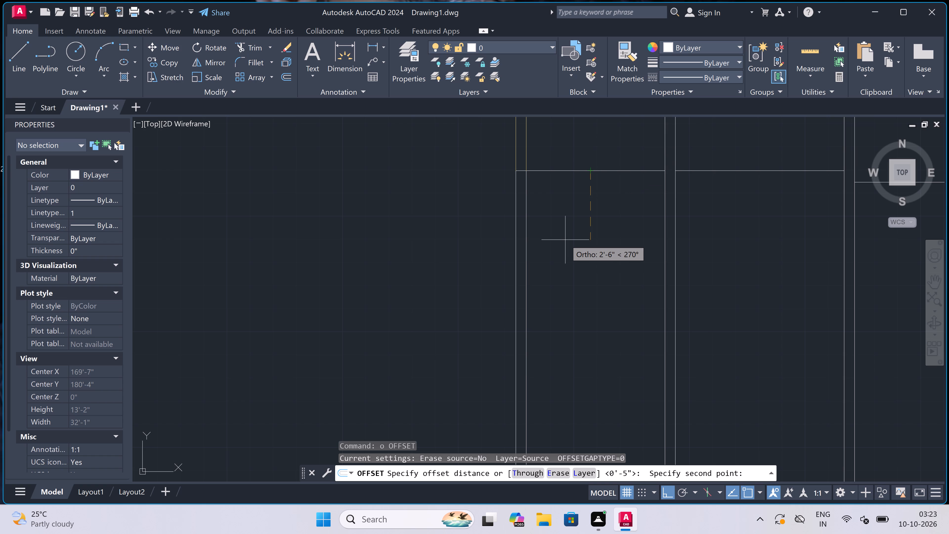
key("5")
key("BackSpace")
key("4")
type(".5")
type("\"")
key("space")
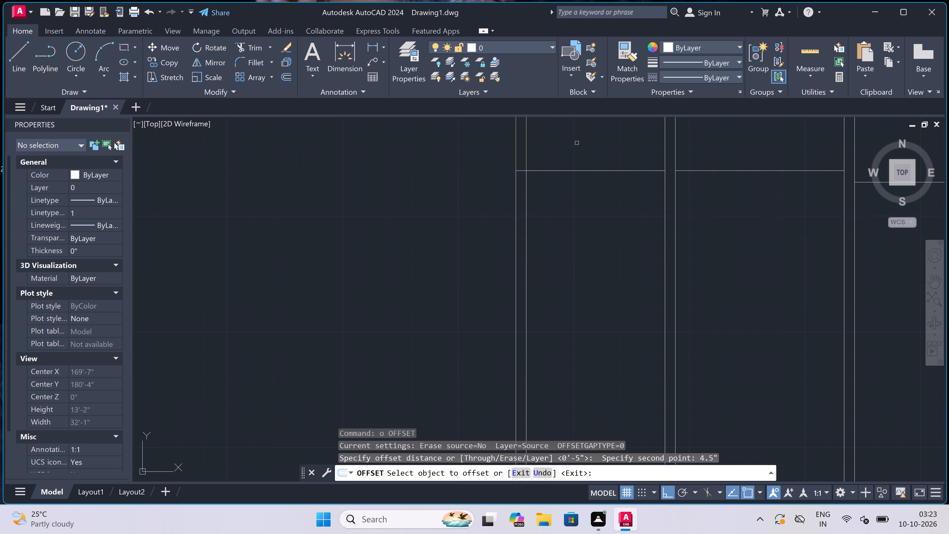
left_click(566, 172)
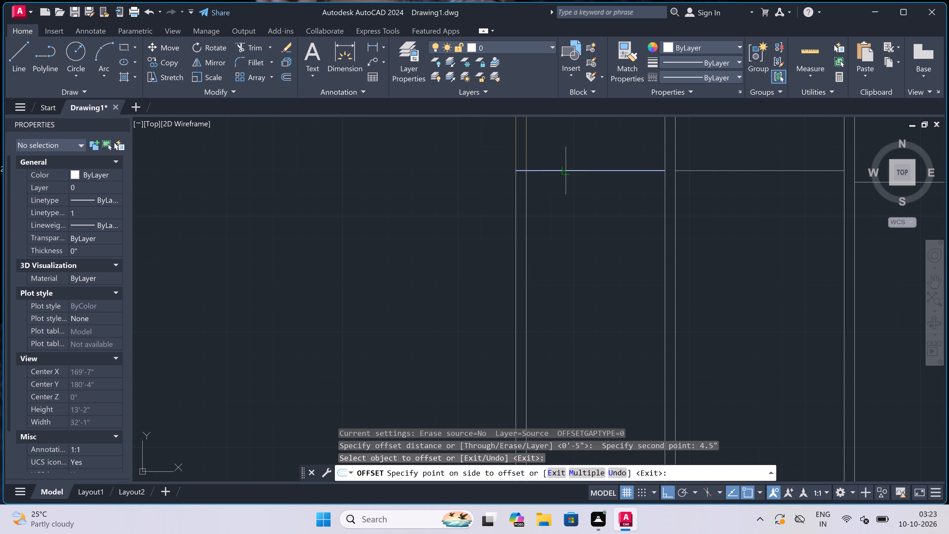
left_click(563, 187)
Offset the horizontal cross-wall lines of the second, third and fourth bays downward by the same 4.5" distance.
scroll(563, 186, "down", 2)
scroll(642, 187, "up", 1)
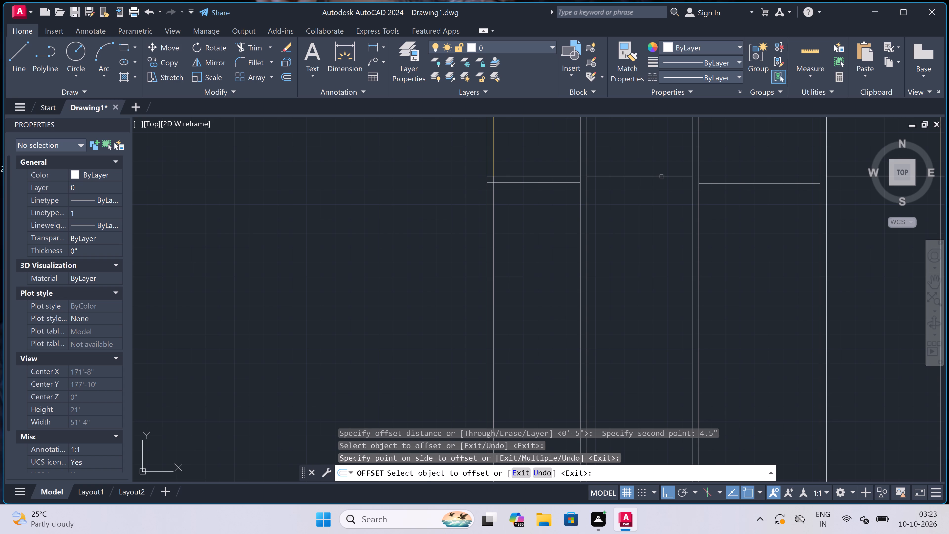
left_click(661, 177)
left_click(655, 193)
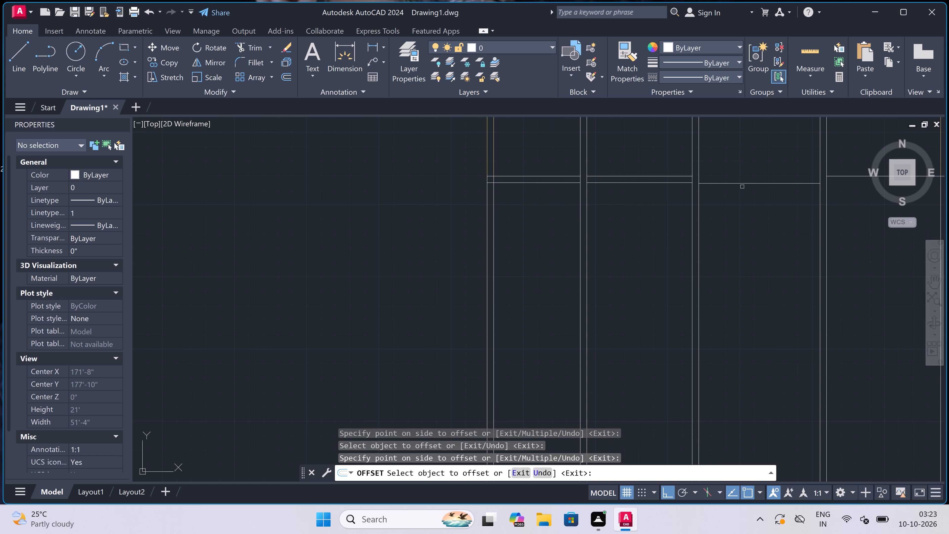
left_click(742, 185)
left_click(740, 204)
scroll(623, 218, "down", 4)
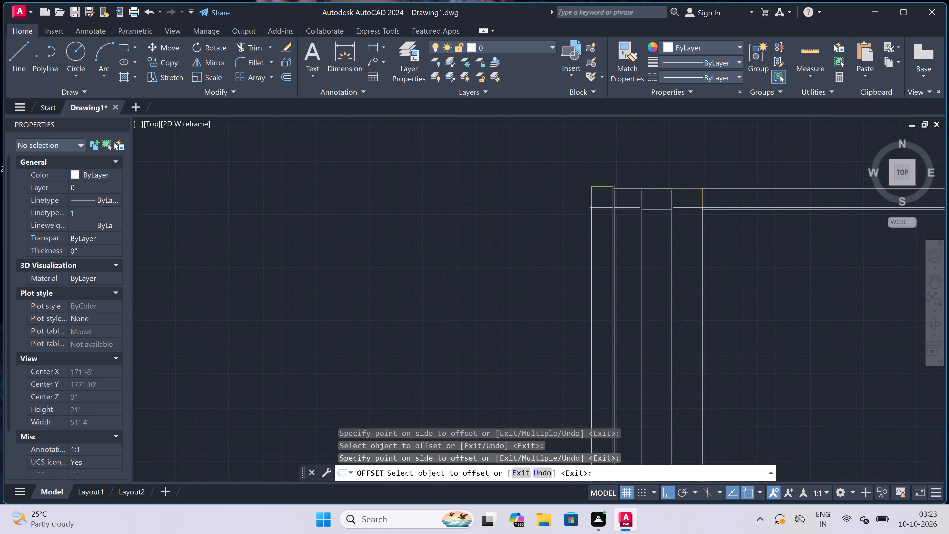
scroll(672, 210, "up", 3)
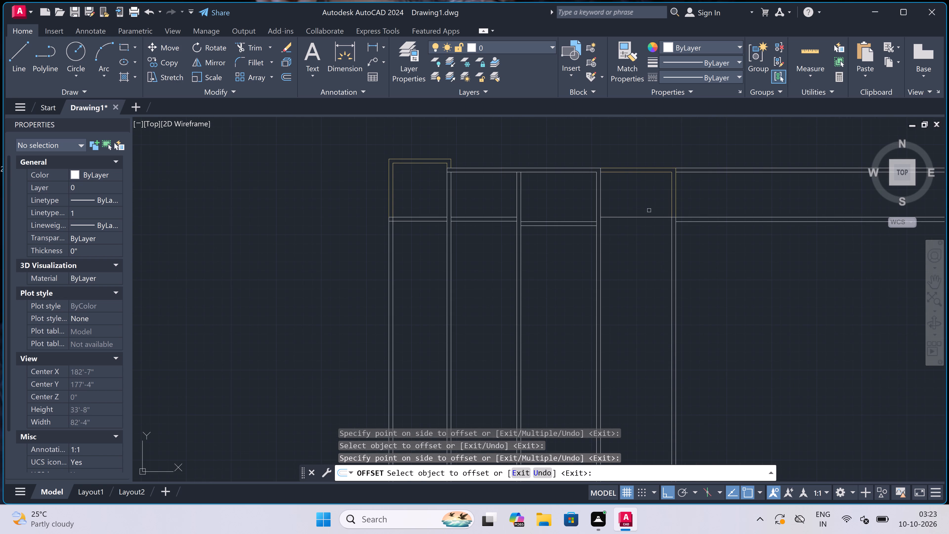
left_click(643, 217)
left_click(642, 231)
key("Escape")
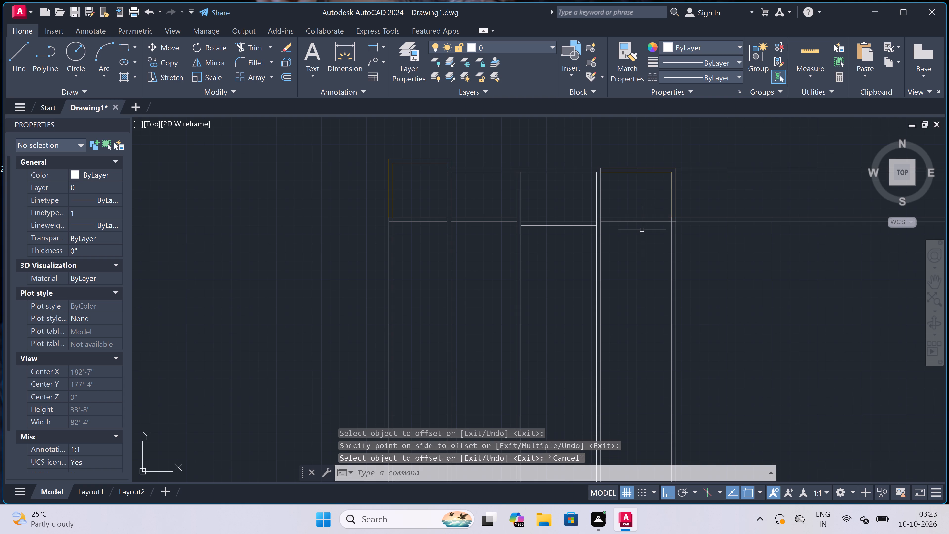
Trim the first bay's lower cross-wall line where it crosses the thickness of the leftmost wall.
type("tr")
key("space")
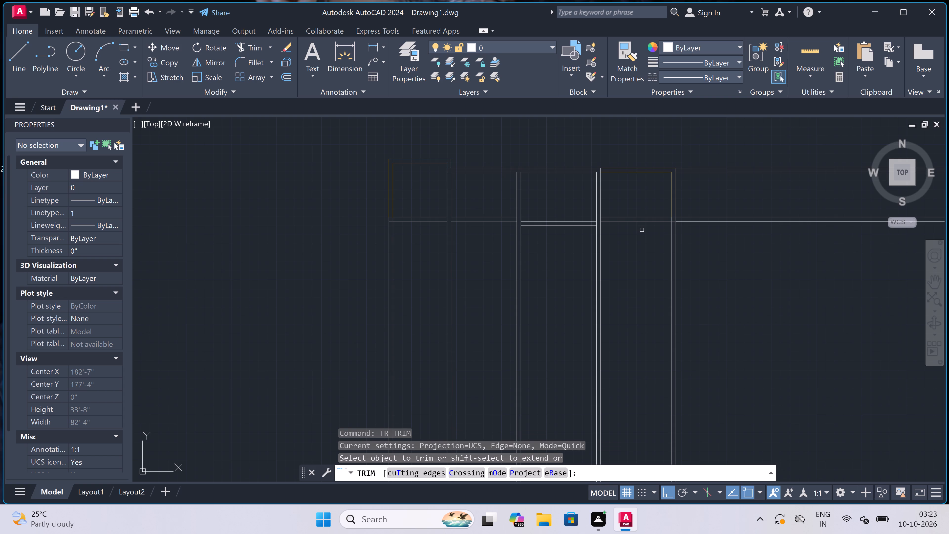
left_click(633, 244)
left_click(630, 246)
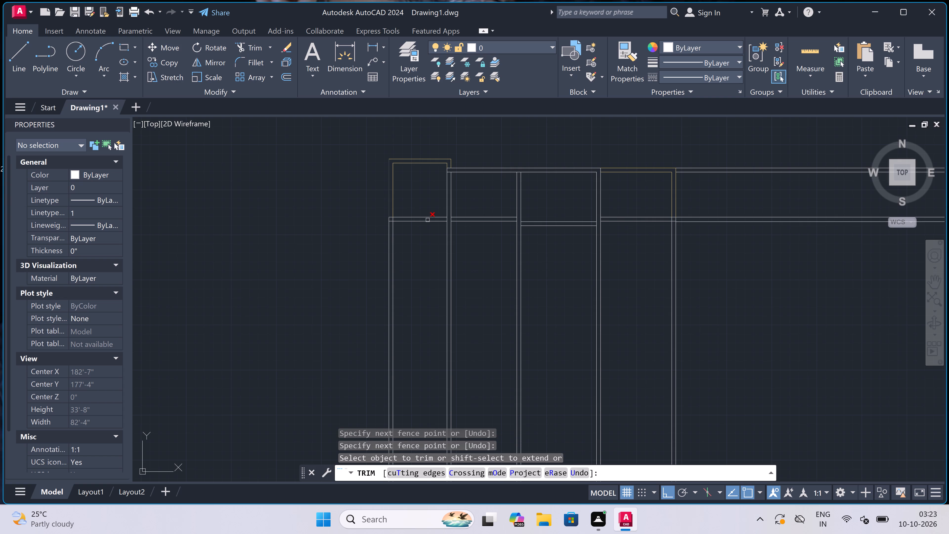
scroll(429, 221, "up", 1)
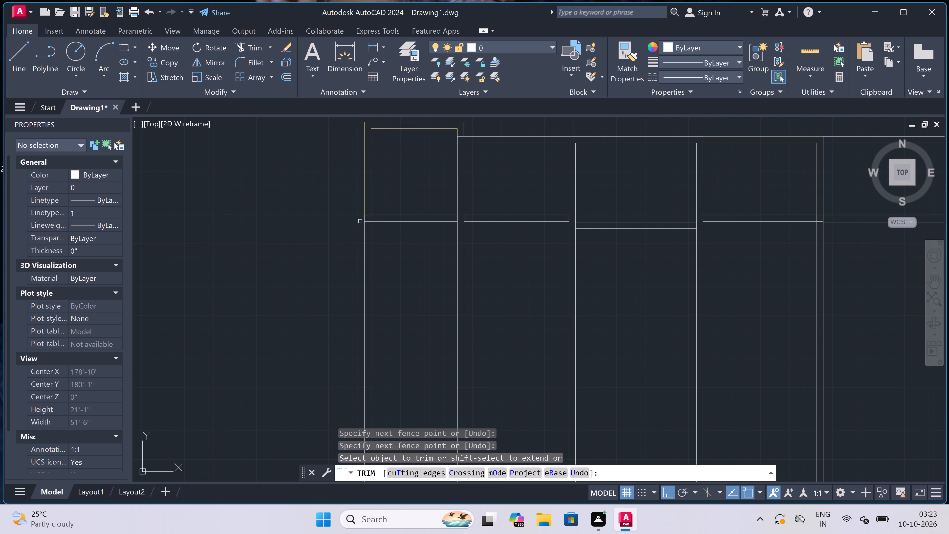
scroll(360, 221, "up", 2)
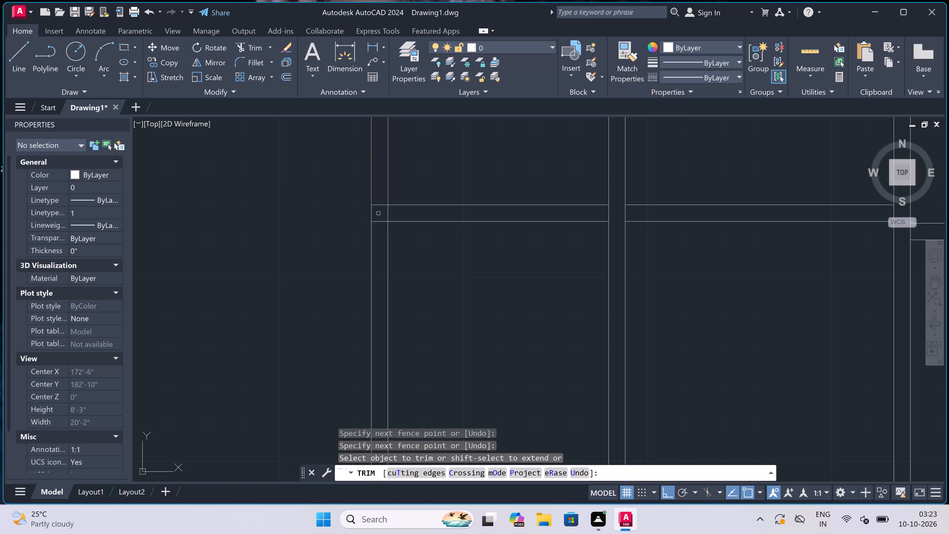
left_click(380, 212)
left_click(375, 245)
Trim the vertical wall lines crossing the first and second bays' cross-wall thickness, up to the wall before the third bay.
left_click(382, 213)
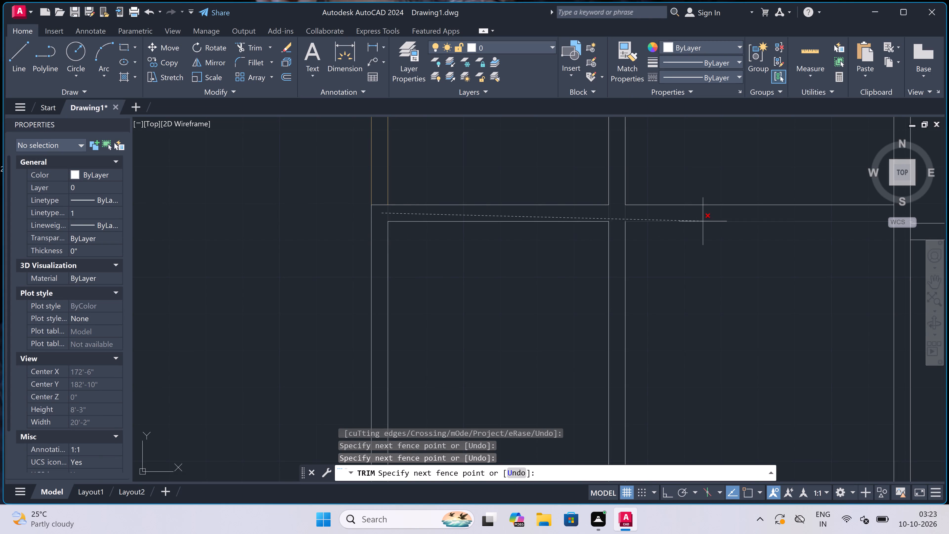
scroll(704, 218, "down", 3)
scroll(777, 218, "up", 2)
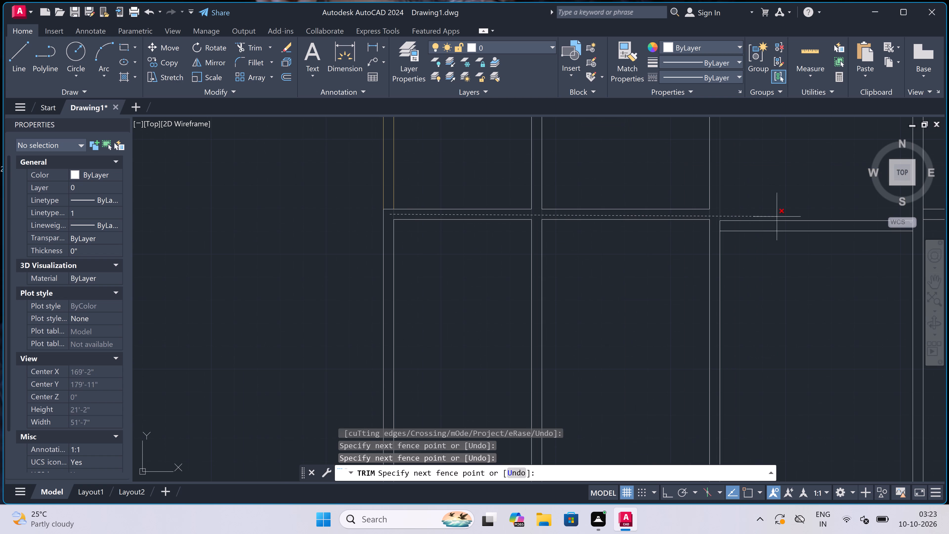
scroll(718, 216, "up", 1)
left_click(712, 214)
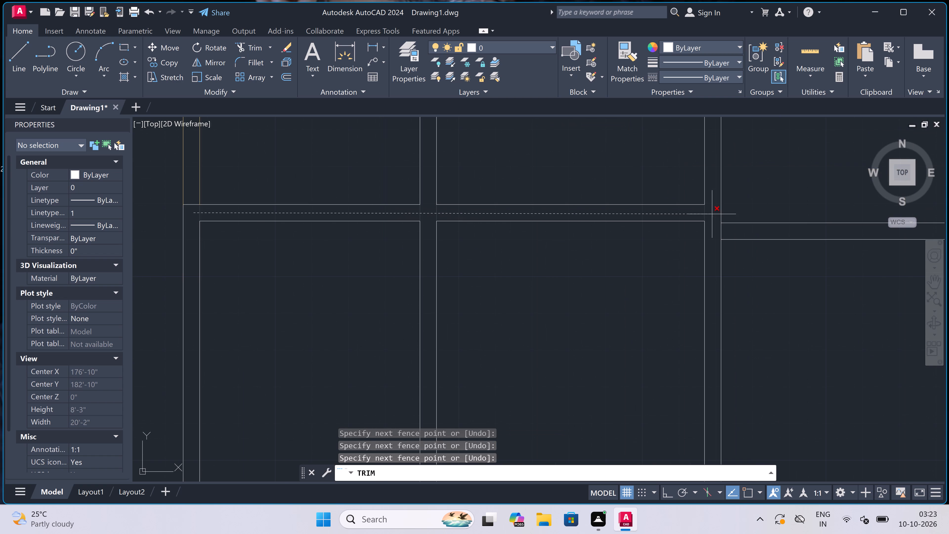
Trim the vertical wall lines crossing the cross-wall thickness on both sides of the third bay, including the fourth bay's near wall face.
left_click(715, 230)
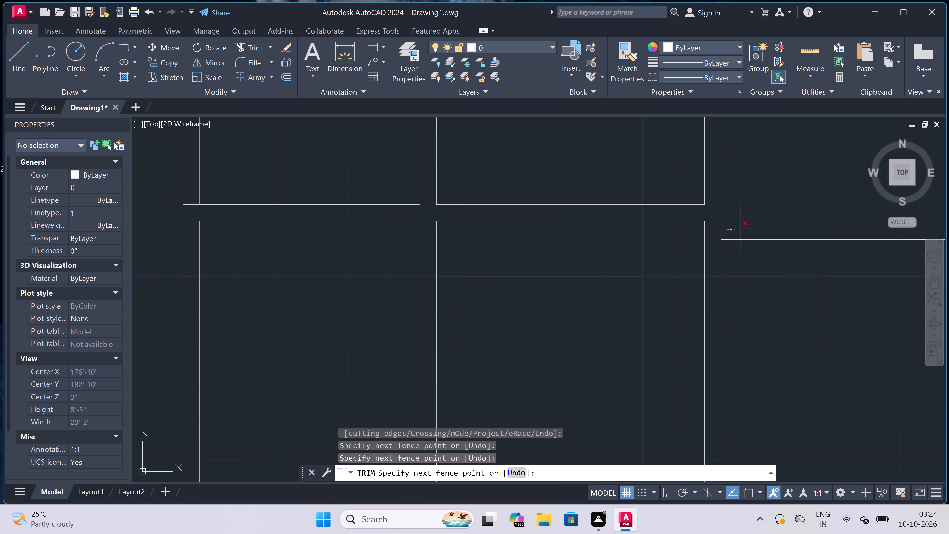
scroll(740, 229, "down", 4)
scroll(796, 229, "up", 2)
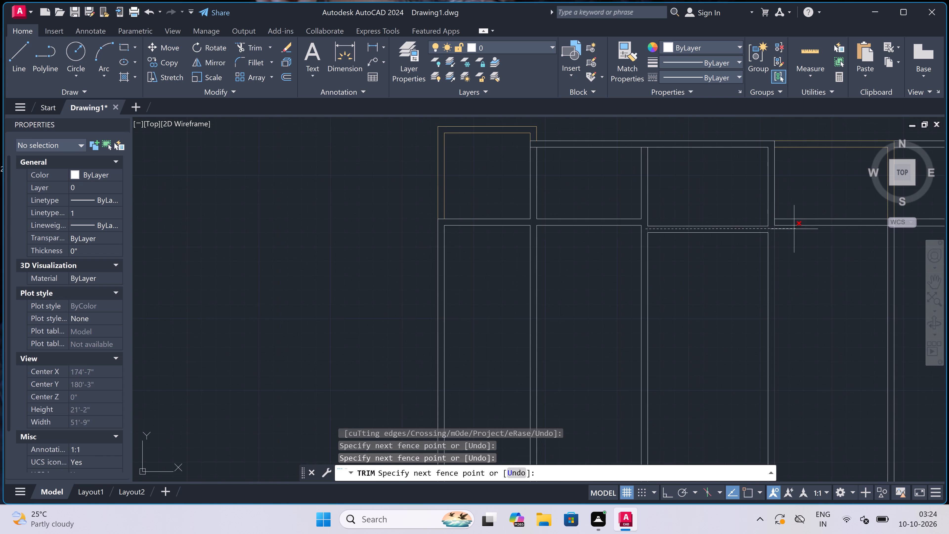
scroll(773, 230, "up", 3)
left_click(756, 223)
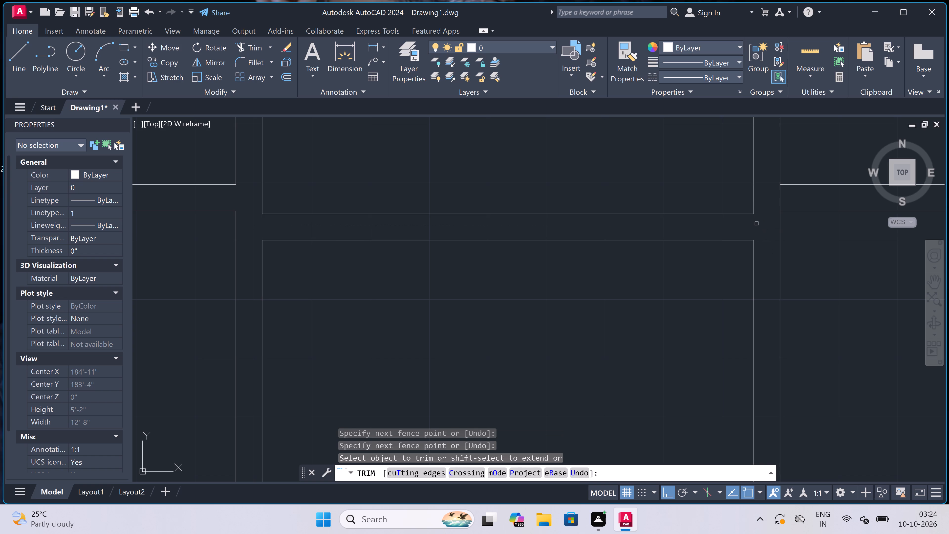
left_click(769, 202)
left_click(781, 194)
Trim the inner wall line and the lower cross-wall line where they overlap at the fourth bay's far wall junction.
scroll(624, 224, "down", 5)
scroll(704, 226, "up", 2)
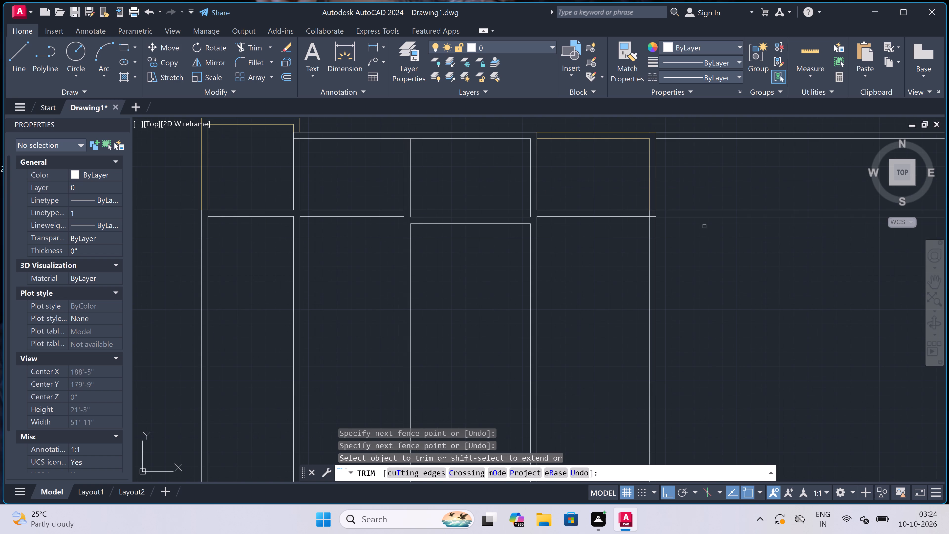
scroll(670, 212, "up", 2)
scroll(600, 218, "up", 1)
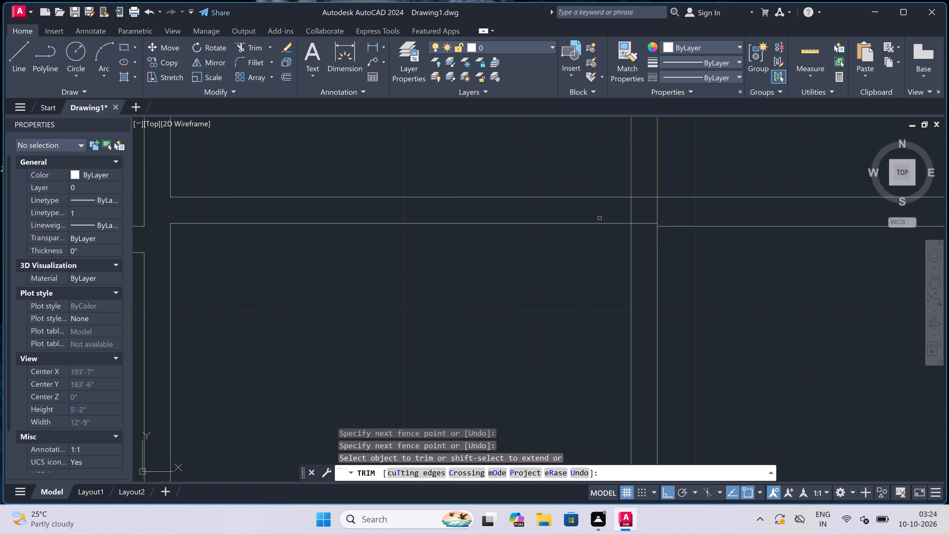
left_click(610, 212)
left_click(639, 206)
left_click(639, 206)
left_click(640, 237)
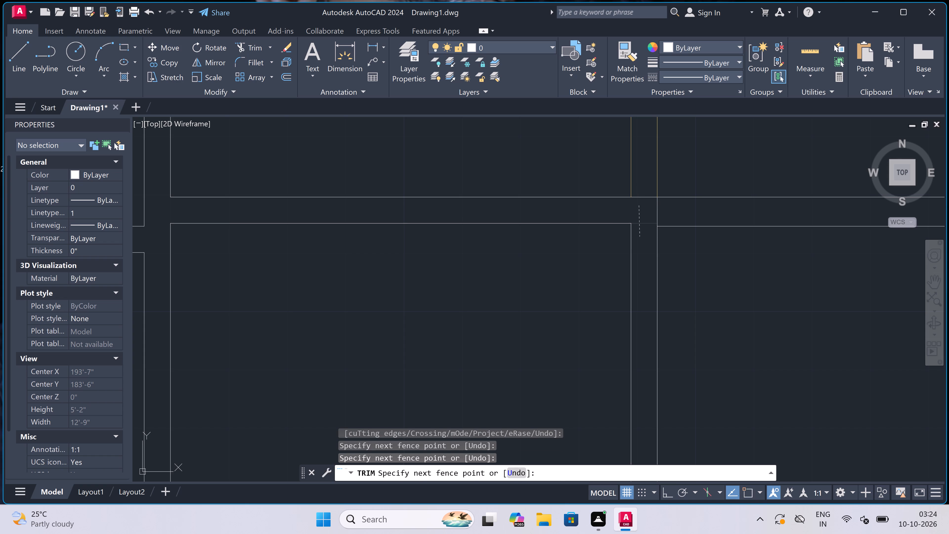
scroll(640, 234, "down", 5)
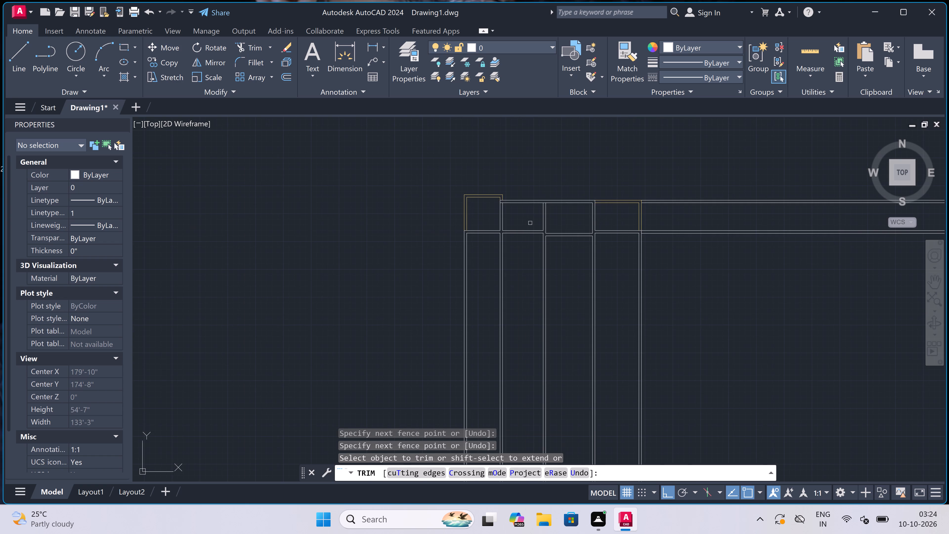
scroll(530, 223, "up", 2)
key("Escape")
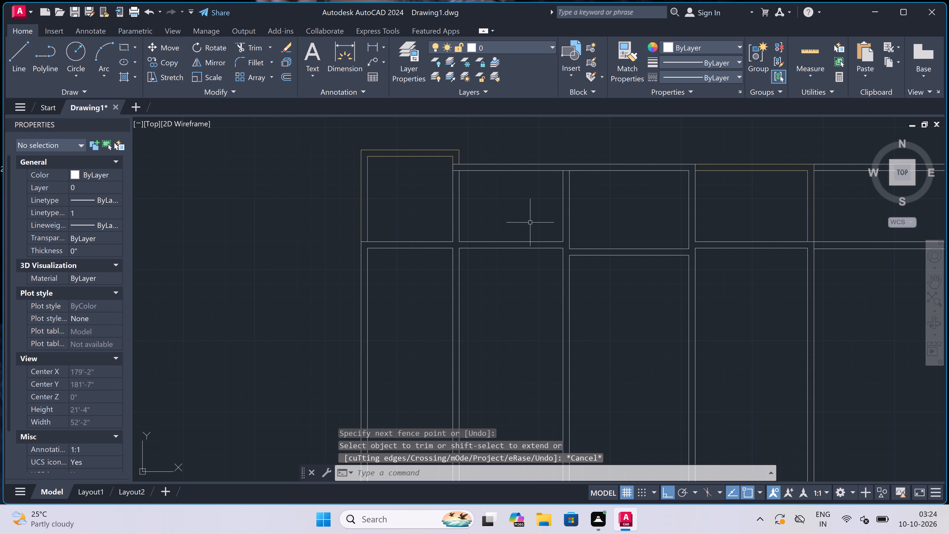
Draw an opening in the fourth bay's cross-wall: two jamb lines across its thickness joined by a centre line about 4'-10" long.
type("l")
key("space")
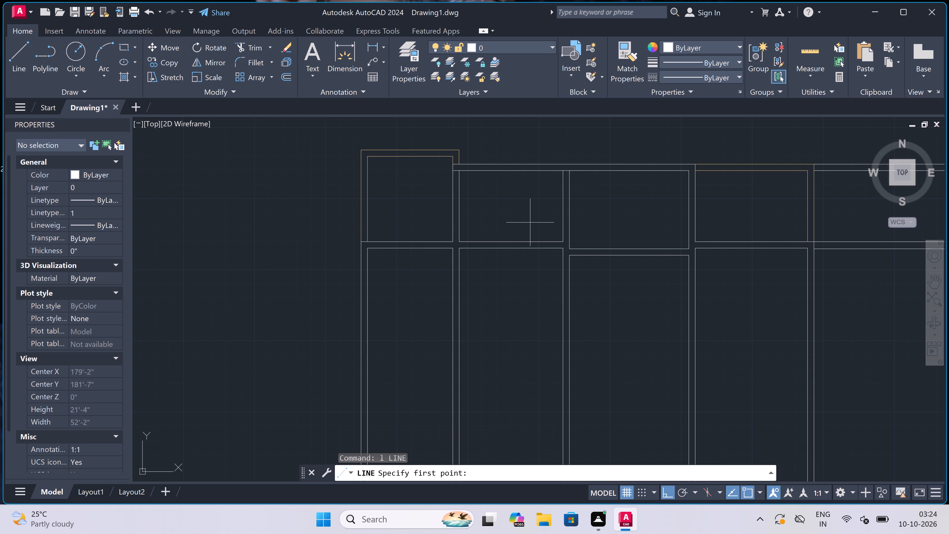
scroll(581, 223, "up", 1)
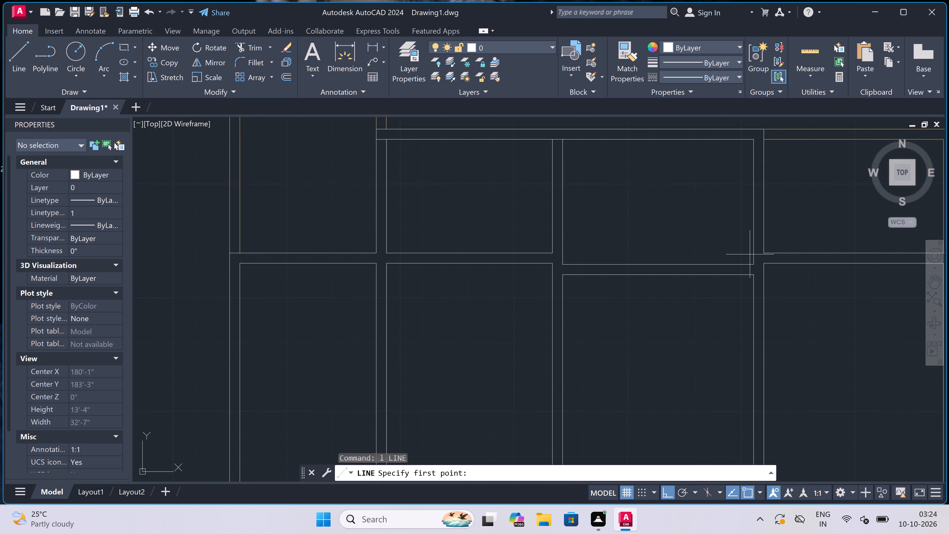
scroll(543, 299, "down", 2)
scroll(640, 282, "up", 2)
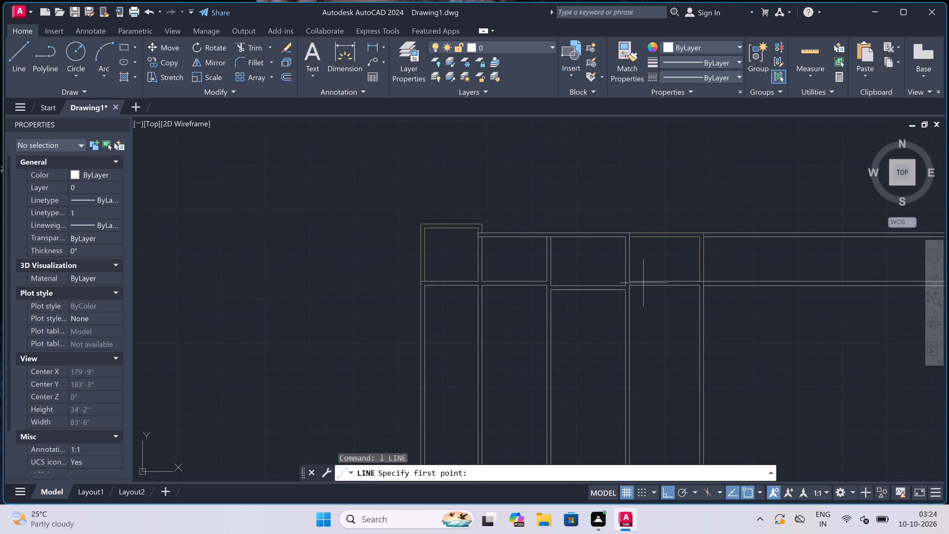
scroll(640, 282, "up", 1)
left_click(640, 279)
left_click(641, 290)
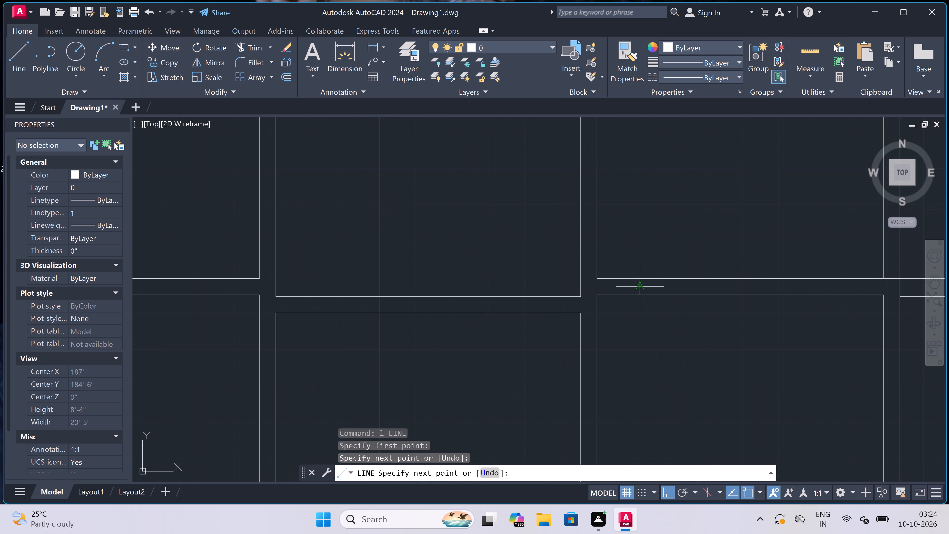
left_click(642, 283)
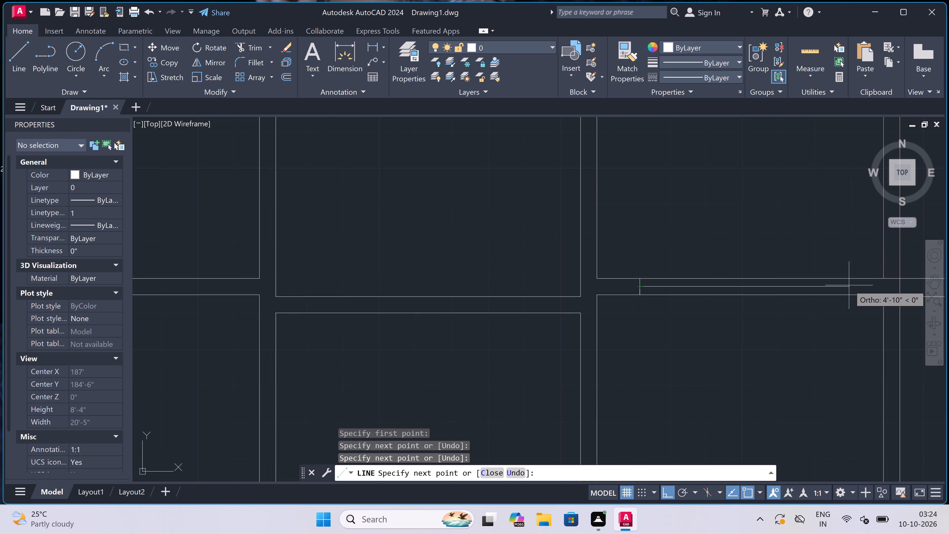
left_click(849, 286)
double_click(847, 281)
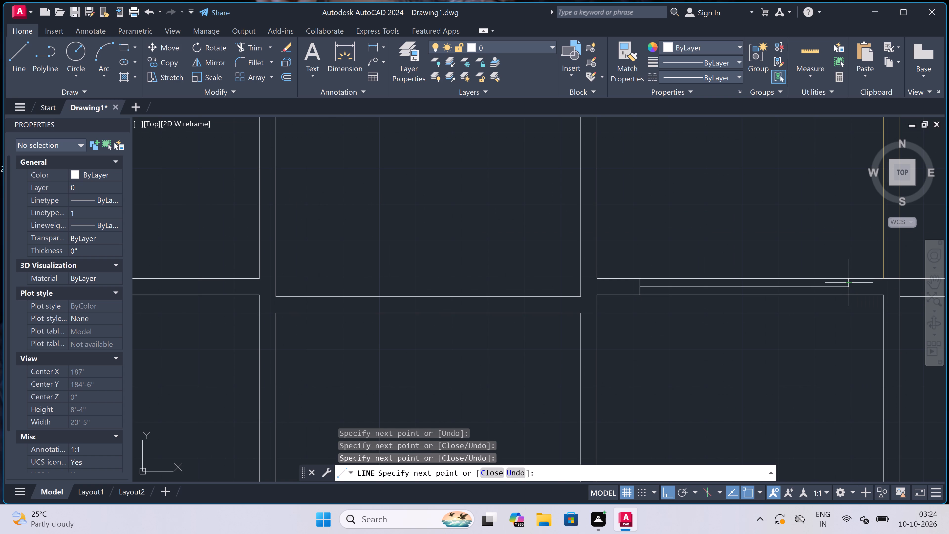
left_click(847, 292)
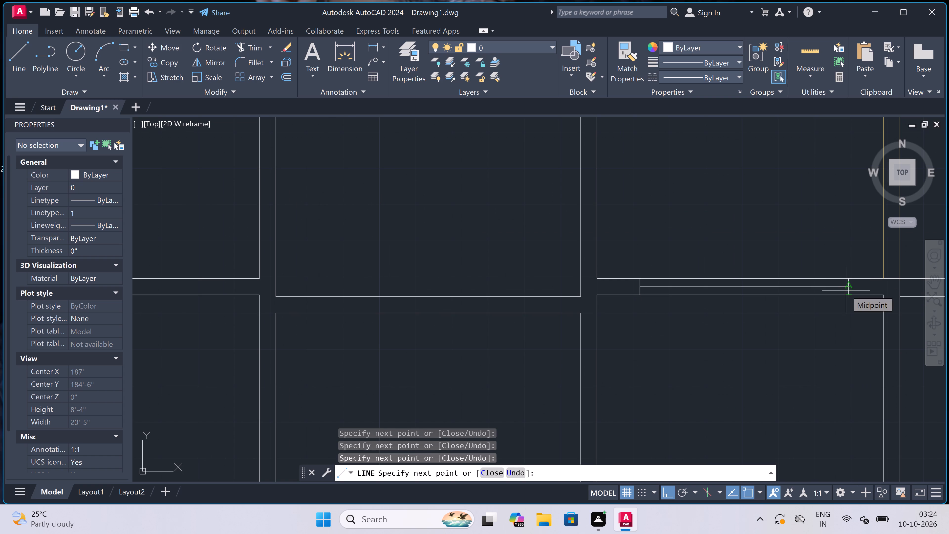
key("Escape")
Trim both cross-wall face lines between the jambs of the fourth bay's opening, keeping the centre line.
type("tr")
key("space")
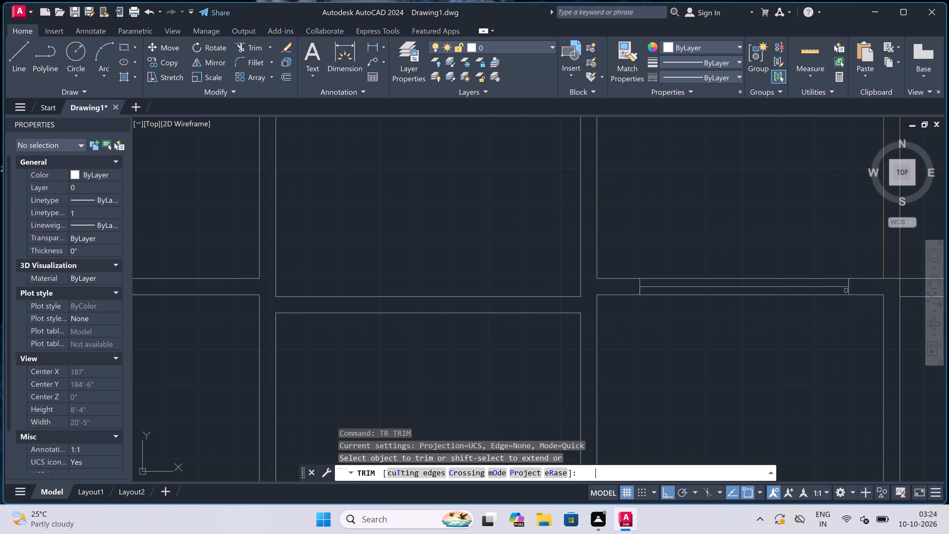
left_click(792, 292)
left_click(786, 324)
left_click(776, 280)
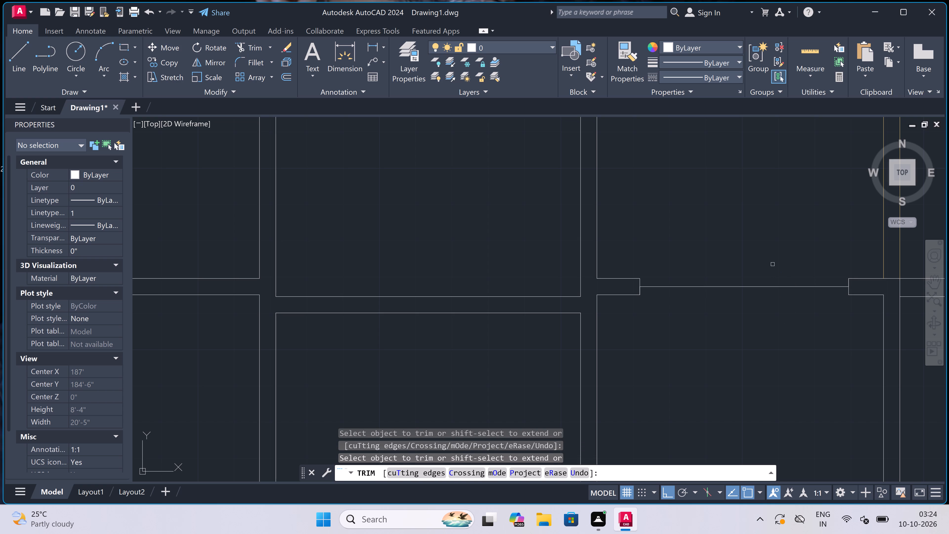
scroll(773, 264, "down", 4)
scroll(553, 255, "up", 2)
key("Escape")
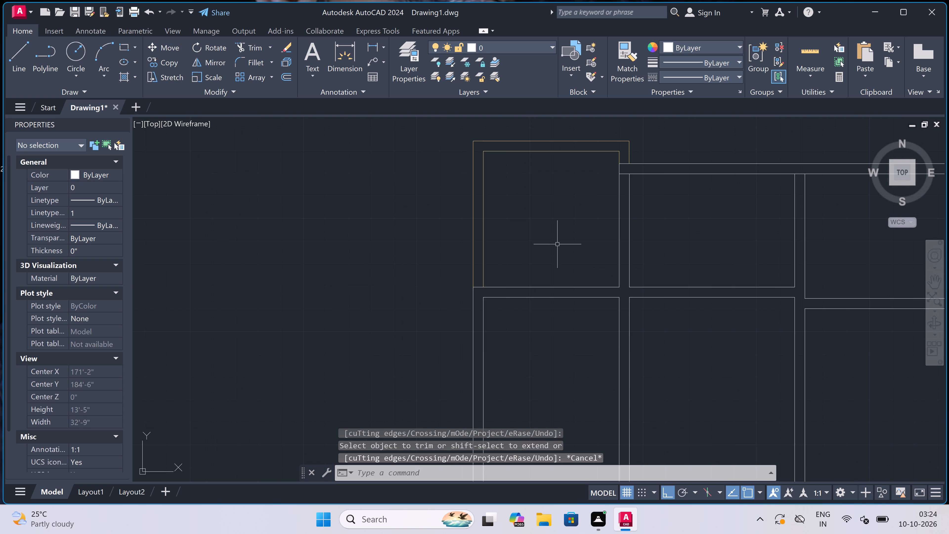
Draw two jamb lines across the first bay's cross-wall thickness, joined by a centre line midway between the wall faces.
type("l")
key("space")
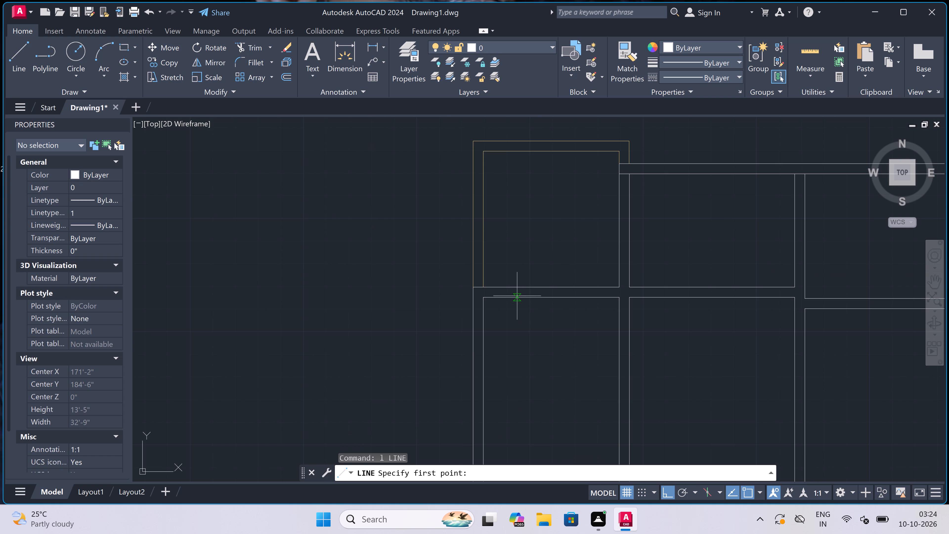
scroll(517, 296, "up", 1)
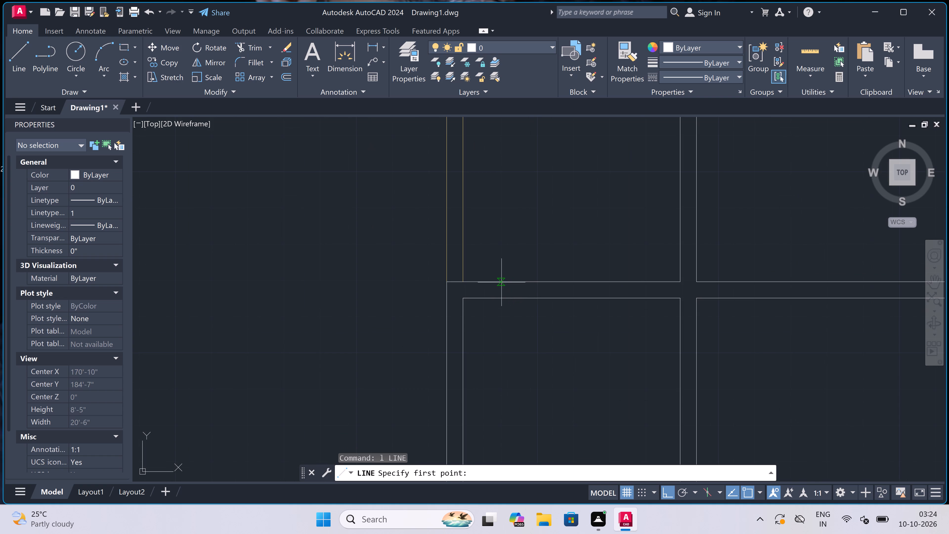
double_click(503, 282)
left_click(500, 296)
left_click(502, 290)
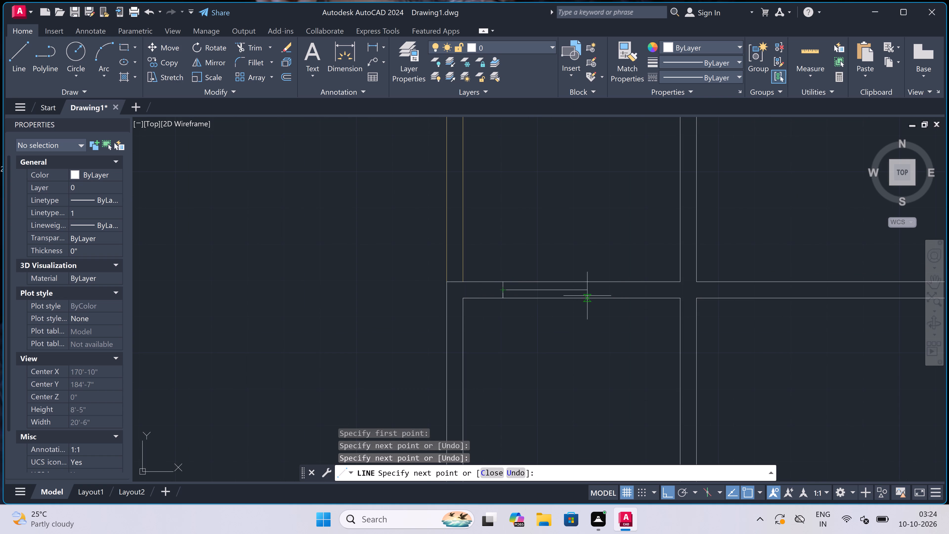
left_click(634, 291)
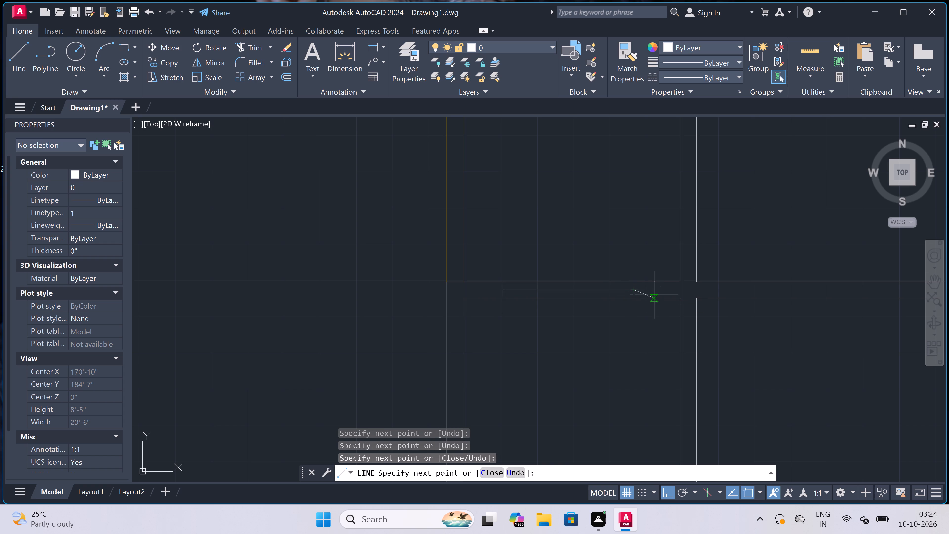
scroll(652, 291, "up", 3)
left_click(645, 288)
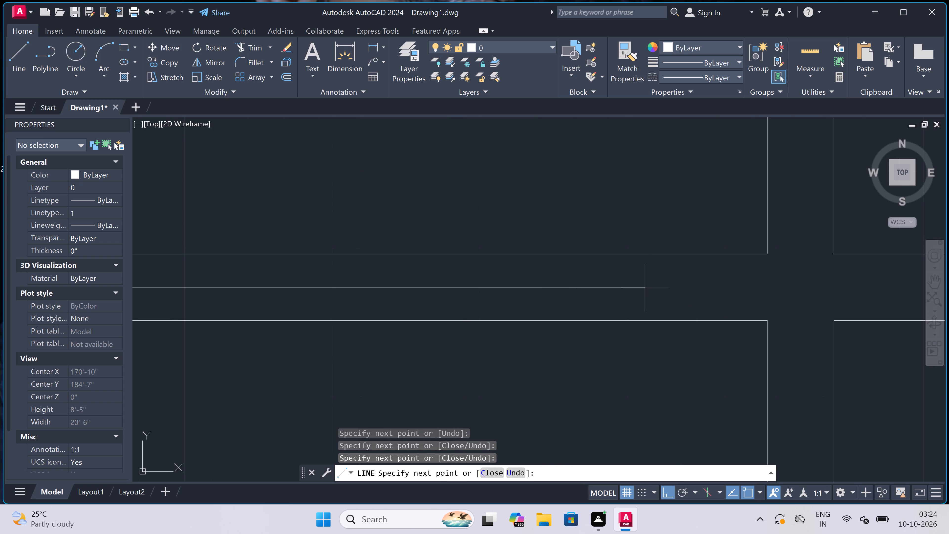
left_click(643, 251)
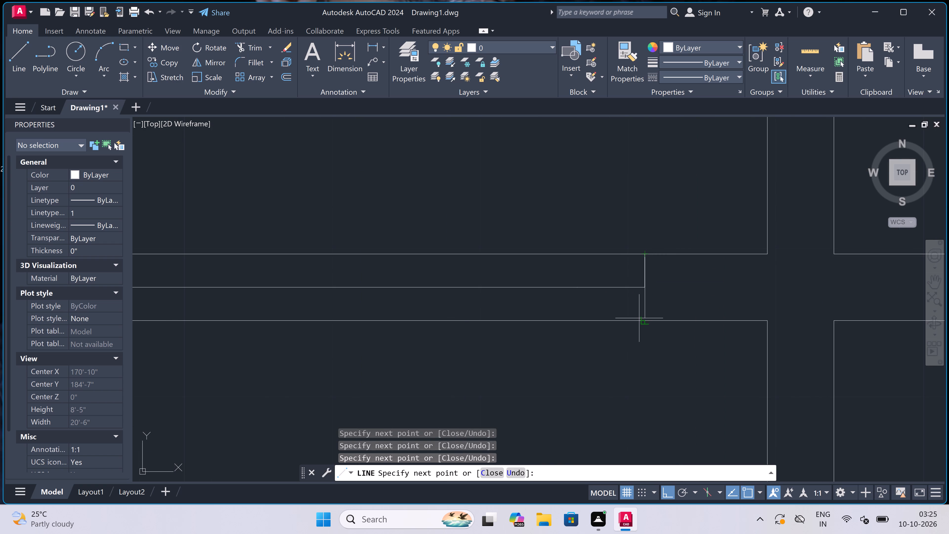
left_click(639, 318)
key("Escape")
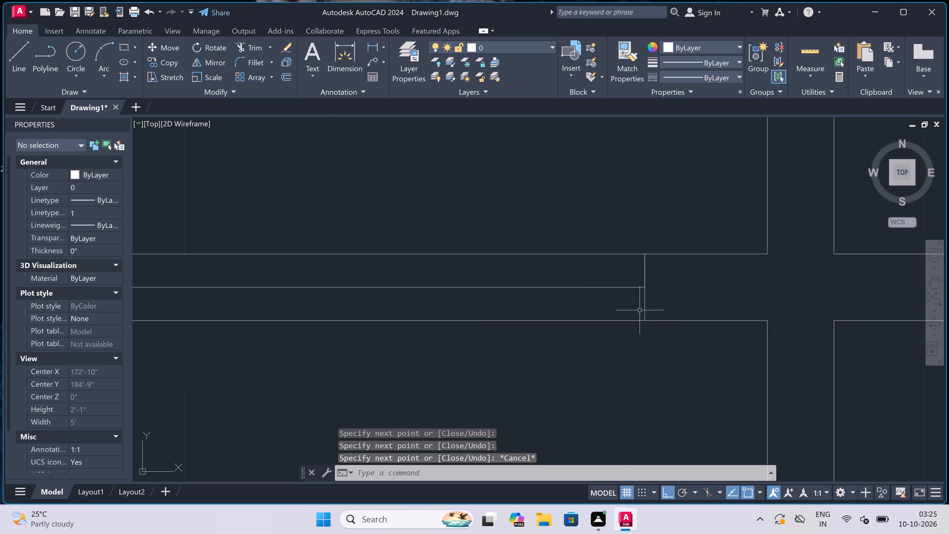
Trim both cross-wall face lines between the jambs of the first bay's opening, keeping the centre line.
type("tr")
key("space")
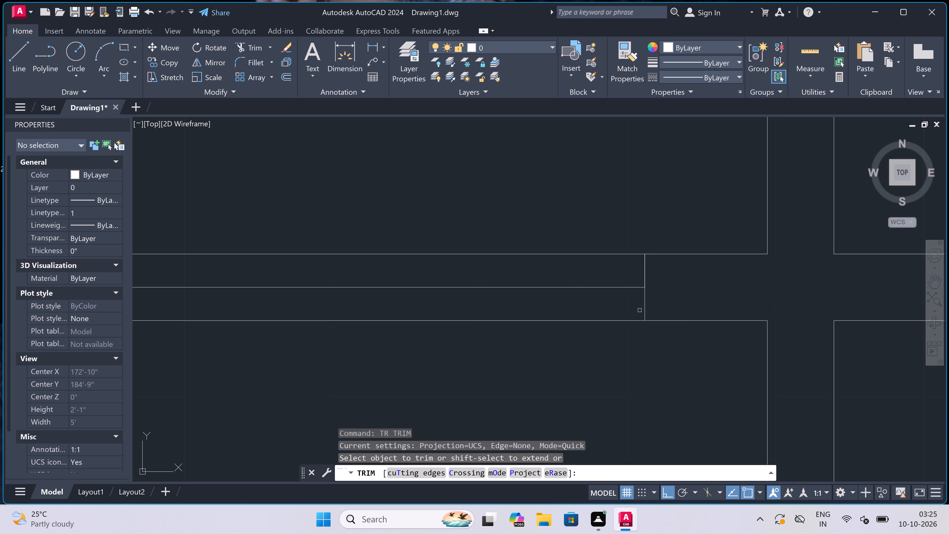
scroll(638, 309, "down", 2)
left_click(602, 316)
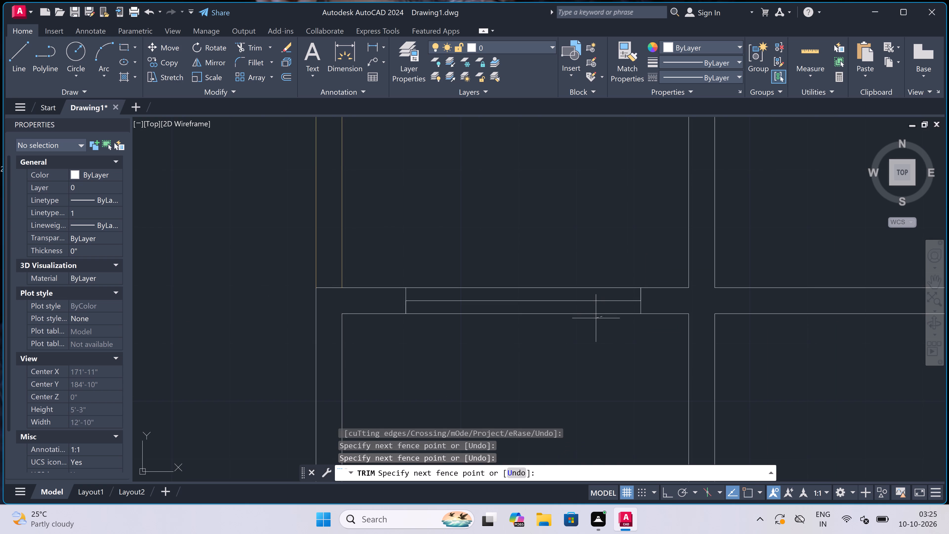
left_click(595, 311)
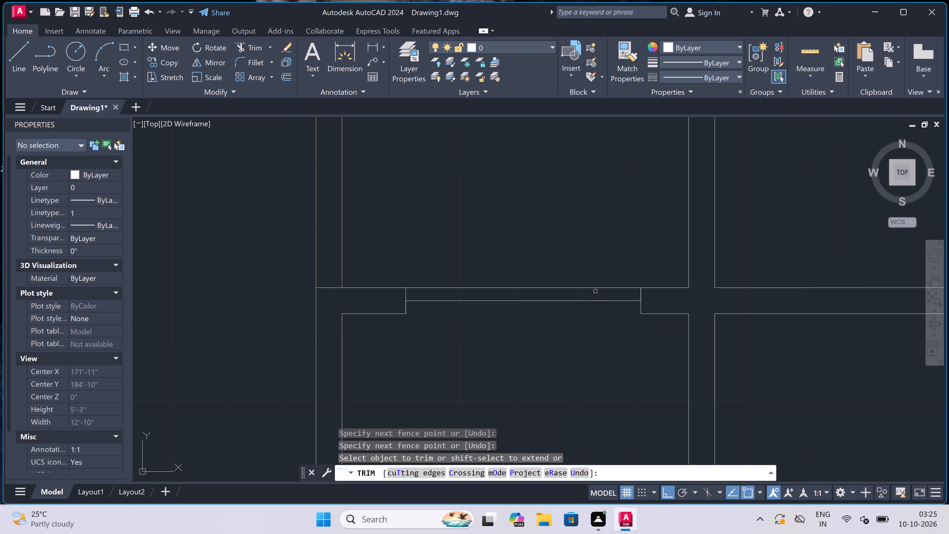
left_click(595, 291)
left_click(596, 251)
scroll(529, 262, "down", 5)
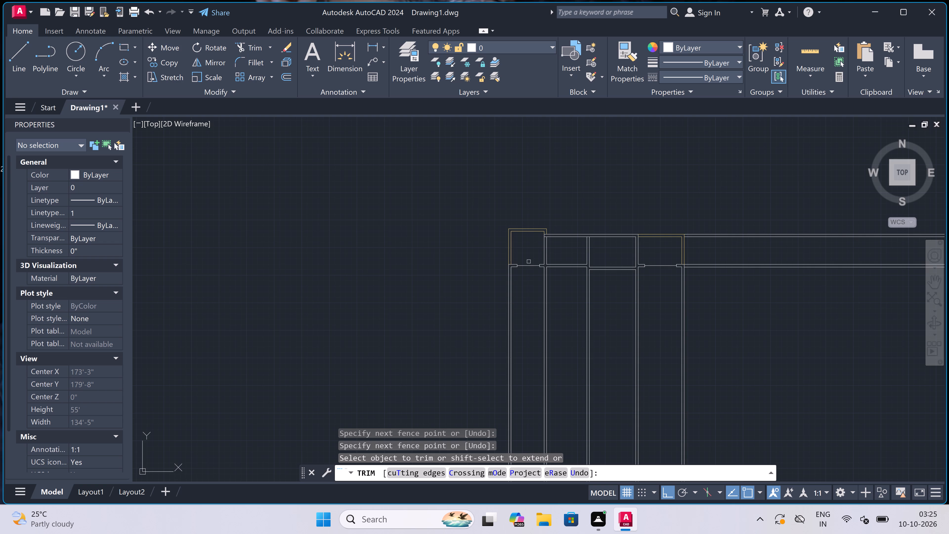
scroll(543, 271, "up", 3)
key("Escape")
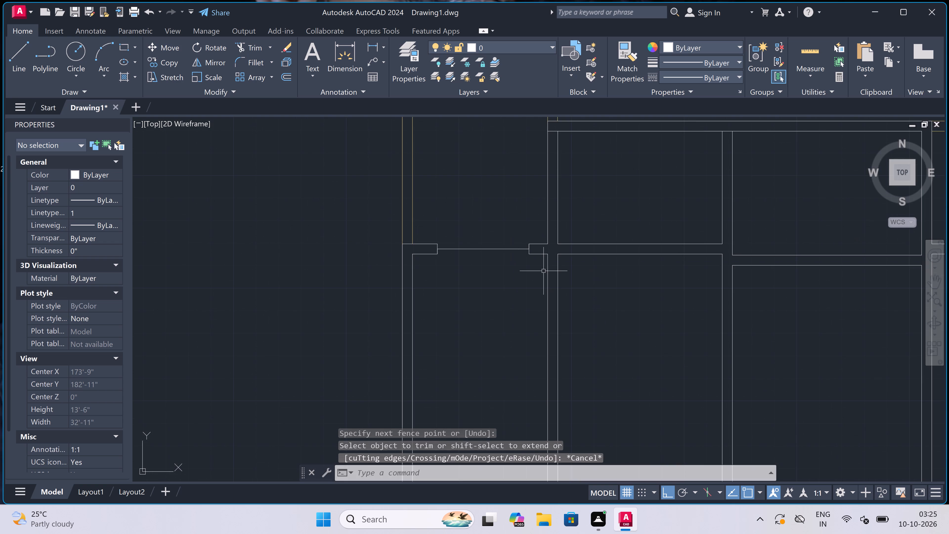
Draw a jamb line across the second bay's cross-wall beside the first bay, with a 2" stub from its midpoint and a 2' upward door leaf.
type("l")
key("space")
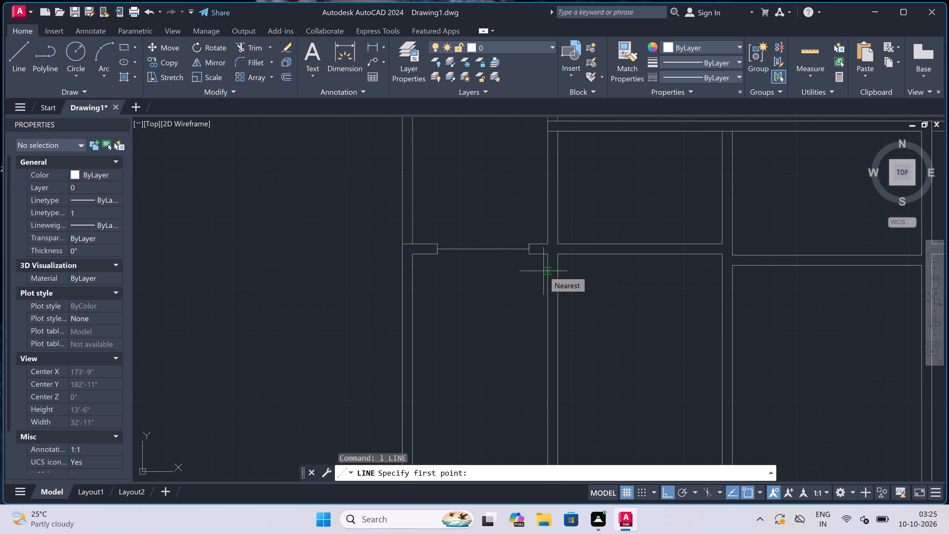
scroll(488, 293, "down", 1)
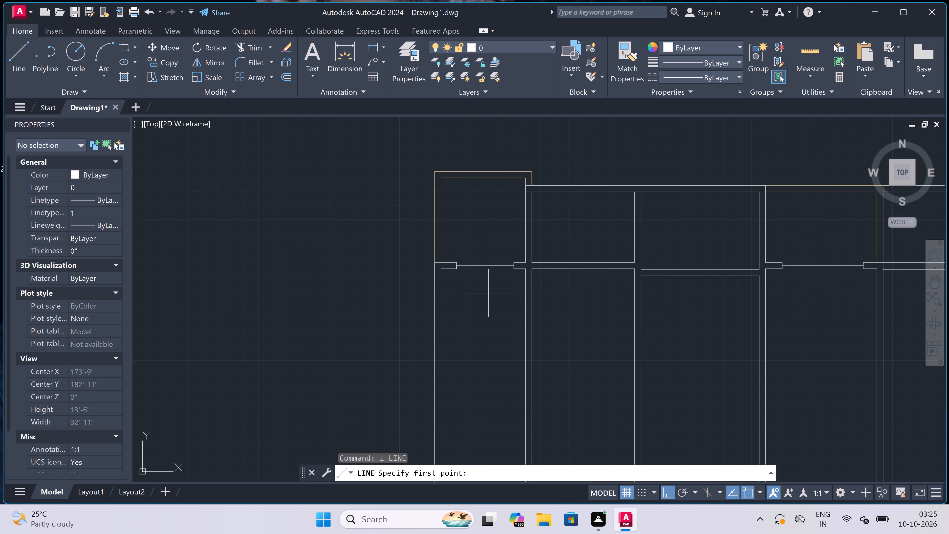
scroll(549, 247, "up", 3)
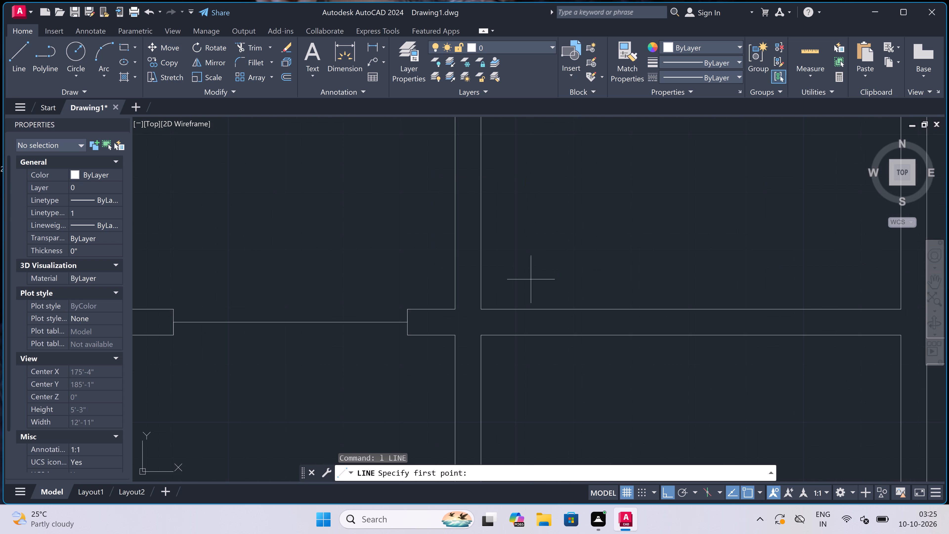
left_click(504, 310)
left_click(502, 335)
double_click(506, 321)
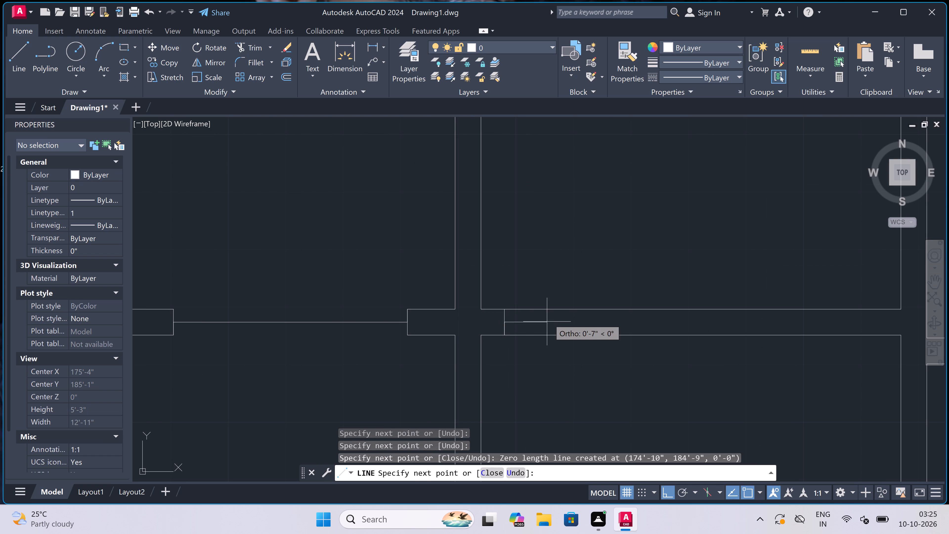
key("2")
type("\"")
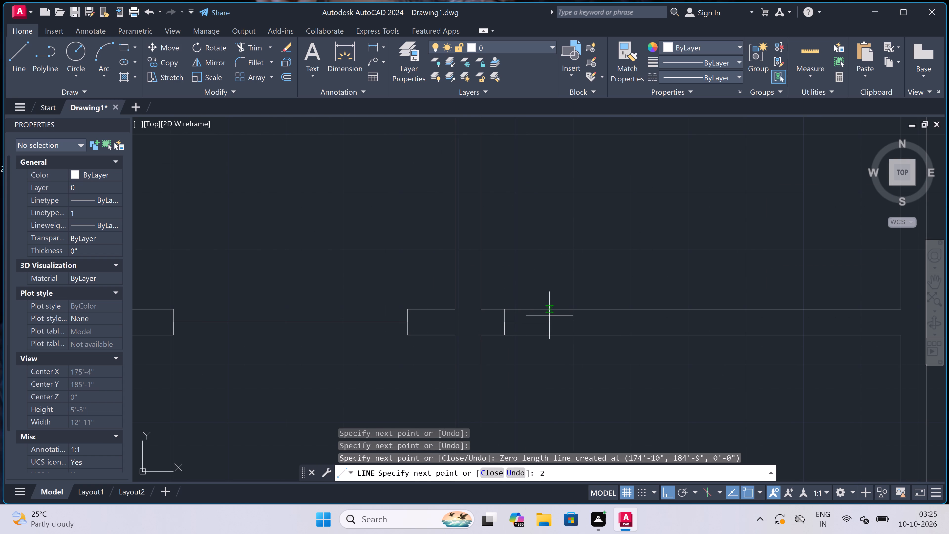
key("space")
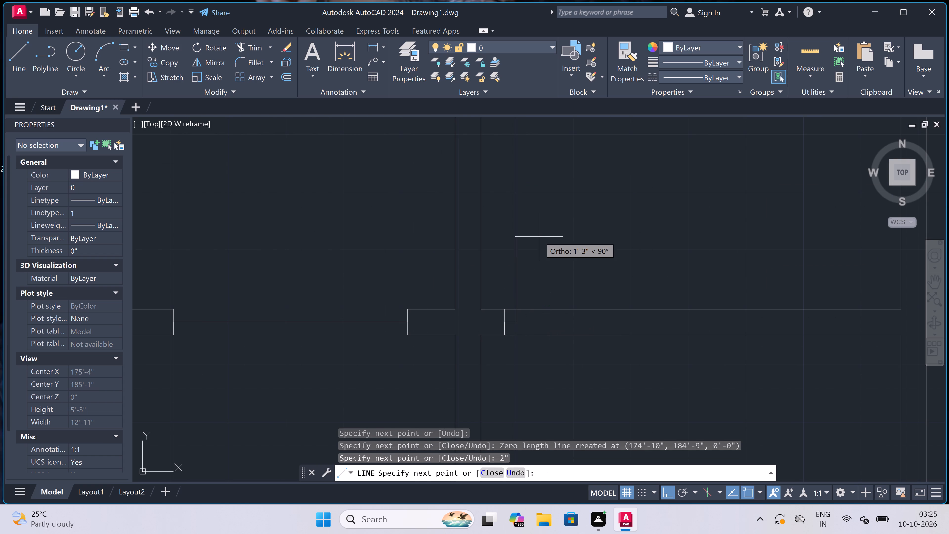
type("2'")
key("space")
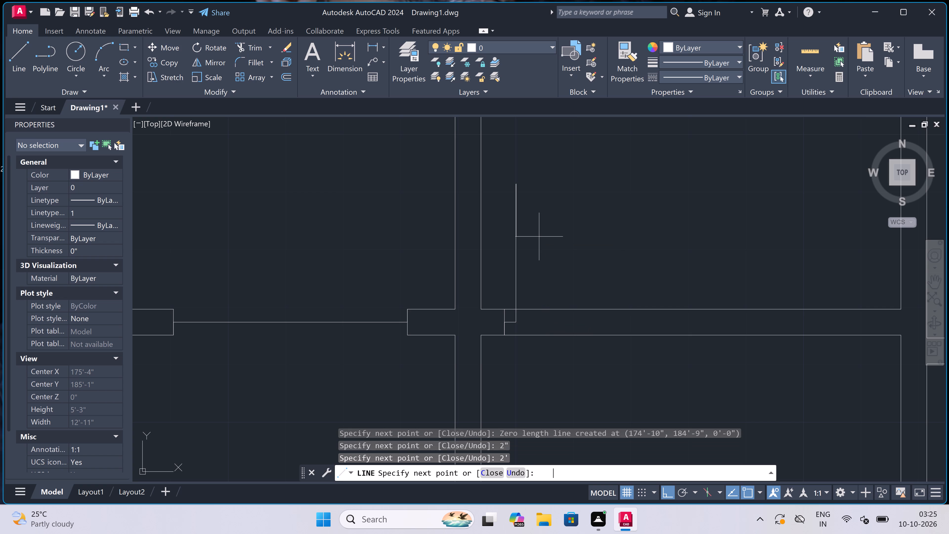
key("Escape")
Draw the opposite jamb line across the second bay's cross-wall, with a 2" stub from its midpoint towards the door leaf.
key("space")
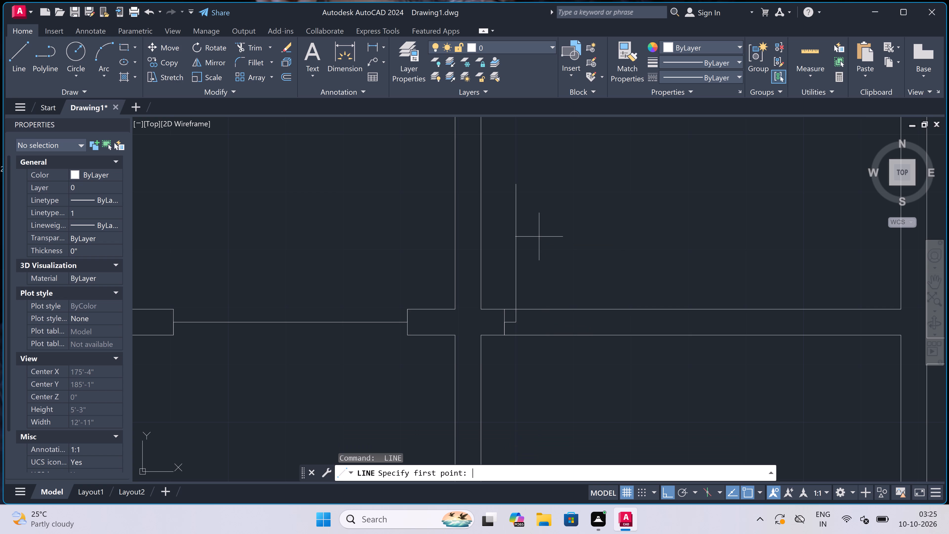
left_click(638, 309)
left_click(636, 330)
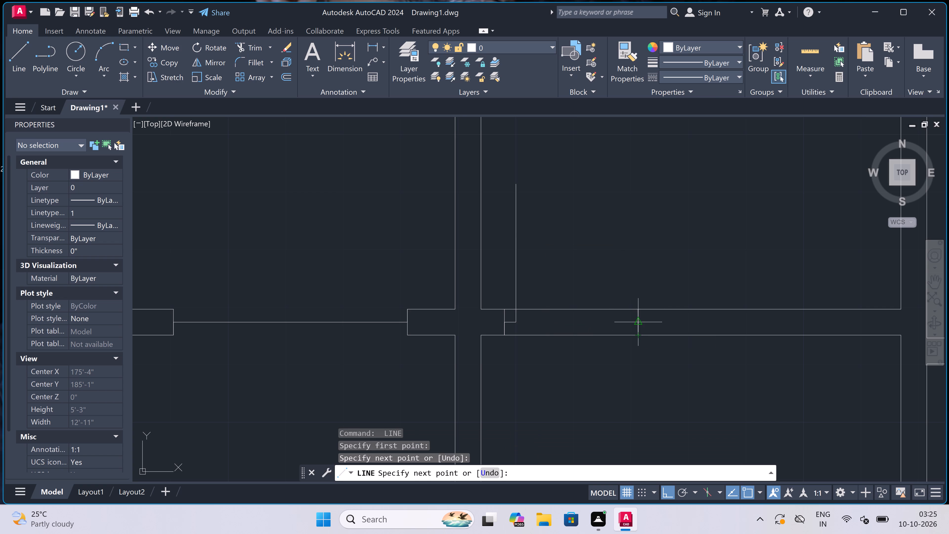
left_click(637, 324)
key("2")
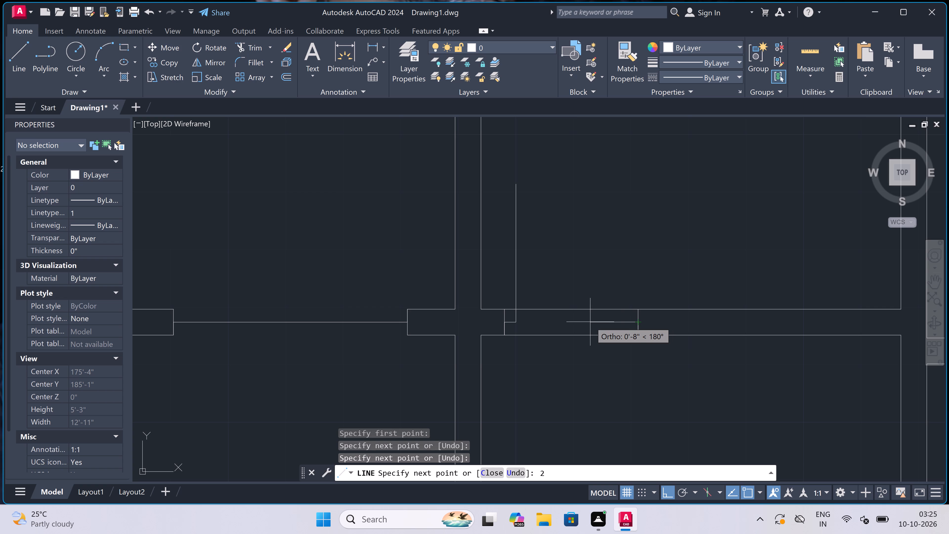
type("\"")
key("space")
key("Escape")
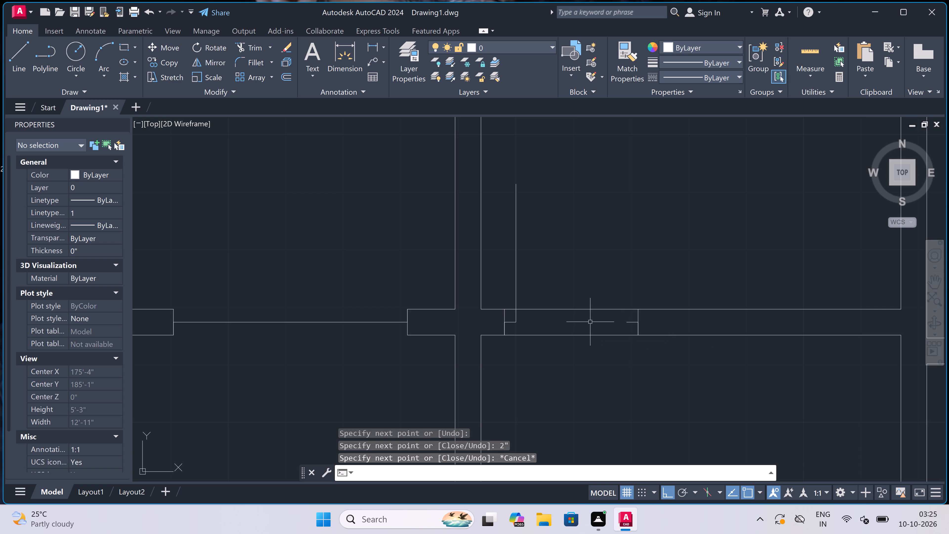
Draw the second bay's door swing as a start-end-direction arc from the leaf's upper end to the opposite stub's free end.
left_click(104, 65)
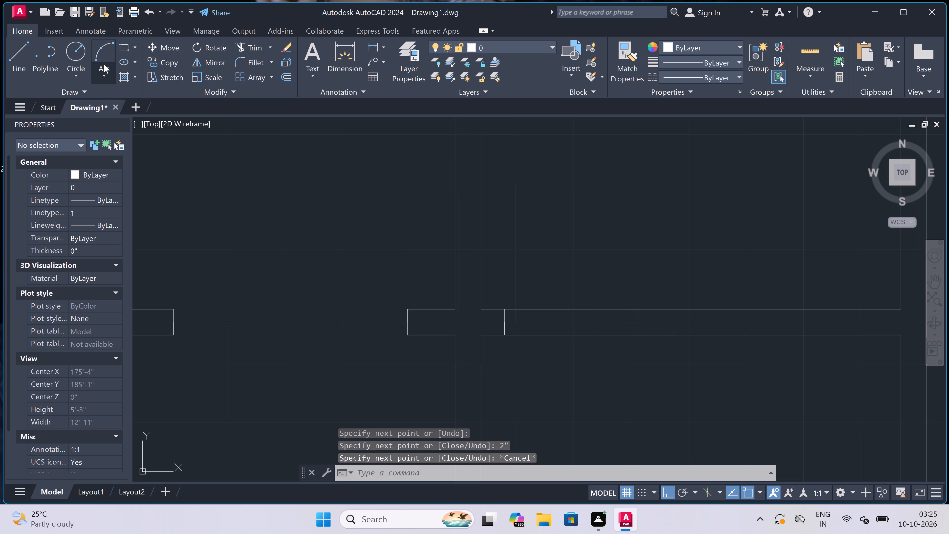
left_click(130, 223)
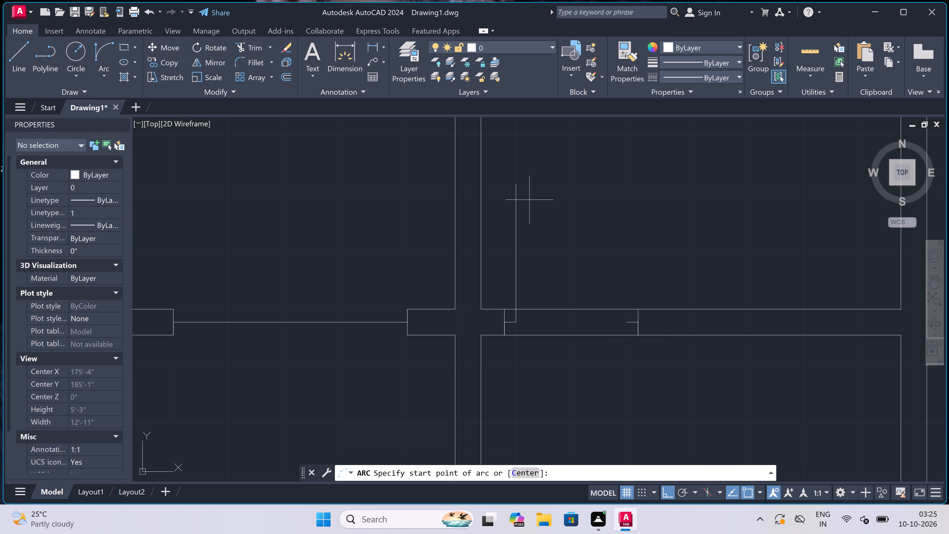
left_click(519, 185)
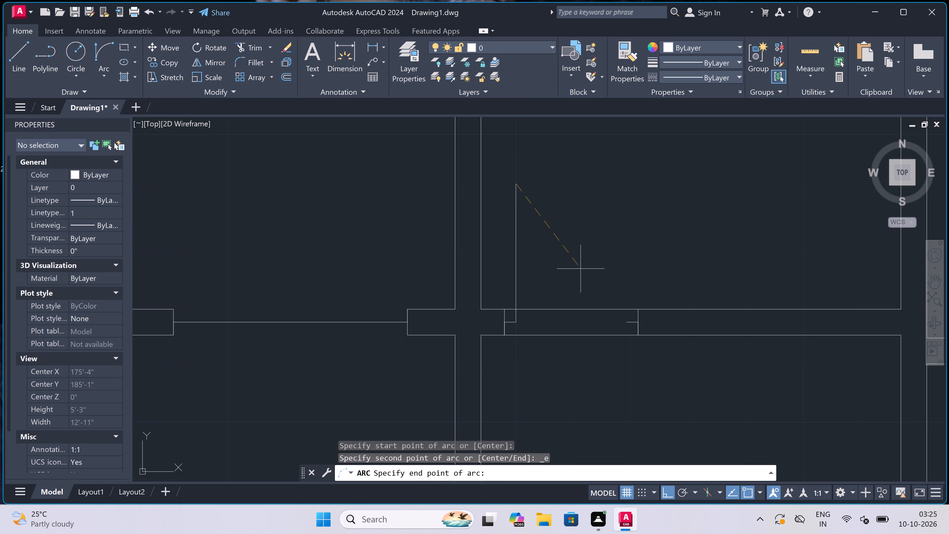
left_click(624, 320)
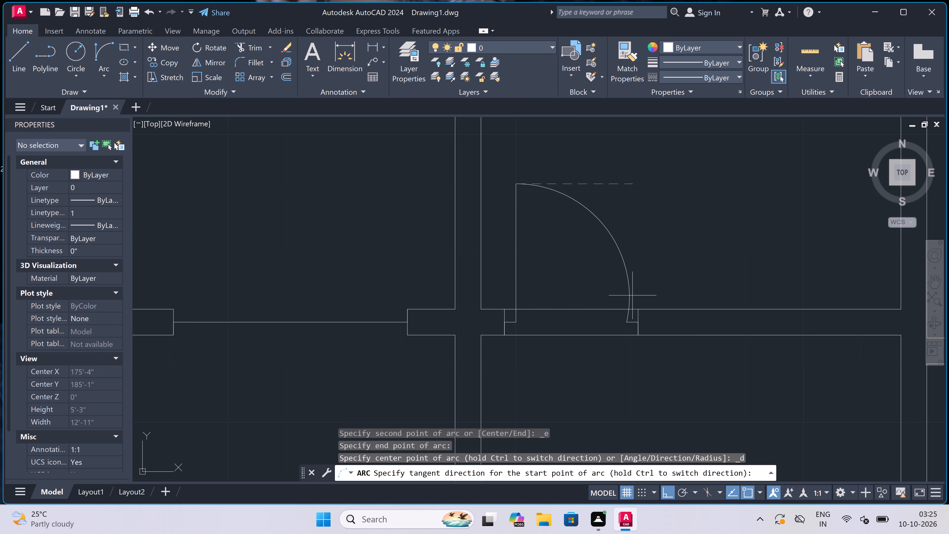
left_click(647, 243)
Draw a jamb line across the third bay's cross-wall beside the fourth bay, with a 2" stub from its midpoint and a 2' upward door leaf.
scroll(491, 258, "down", 5)
scroll(571, 266, "up", 2)
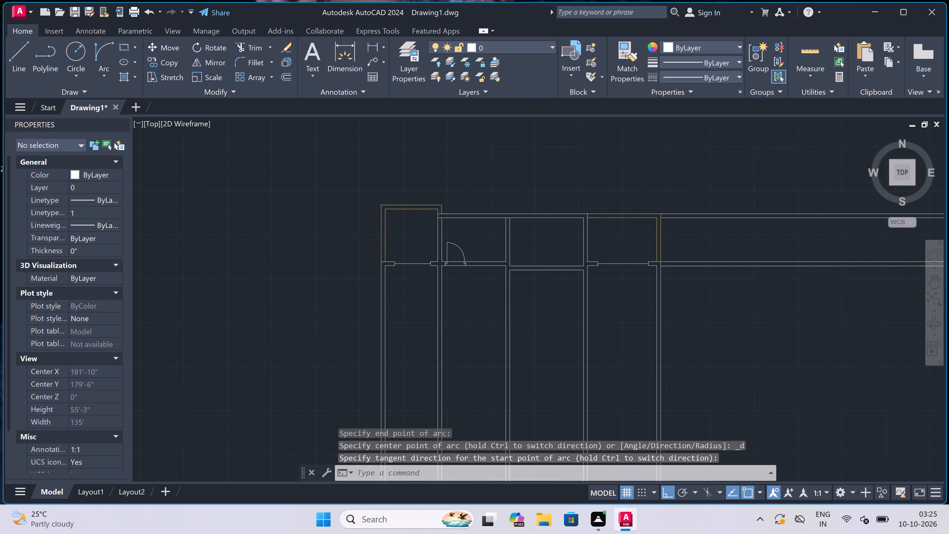
scroll(571, 266, "up", 2)
key("Escape")
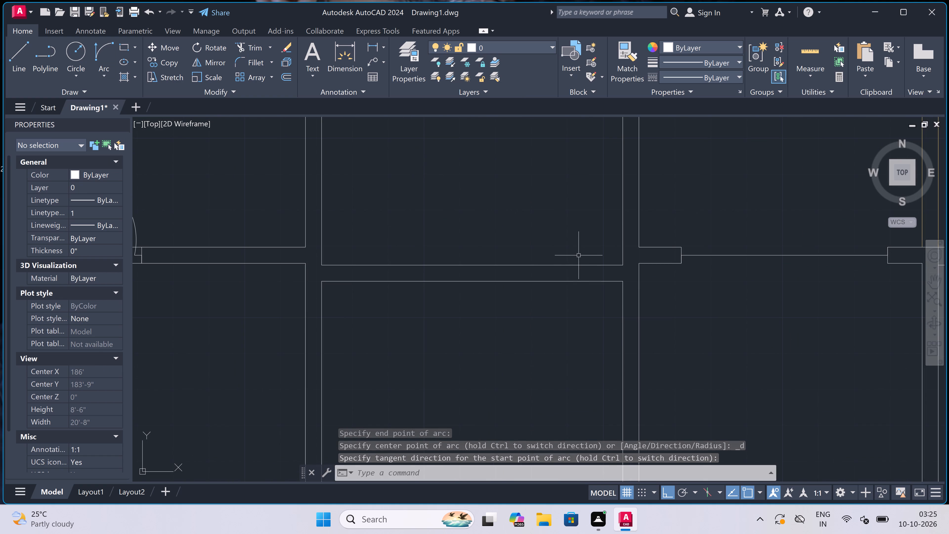
type("l")
key("space")
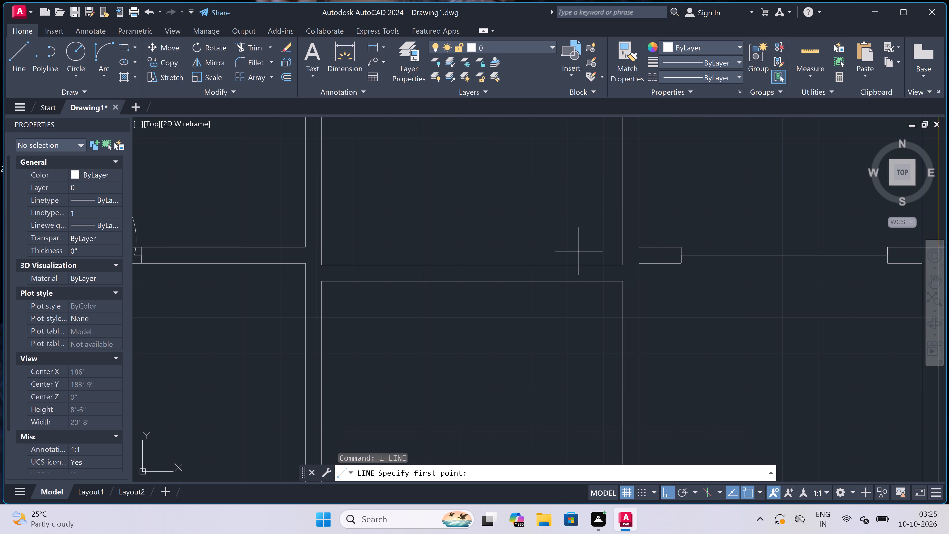
left_click(606, 266)
left_click(602, 283)
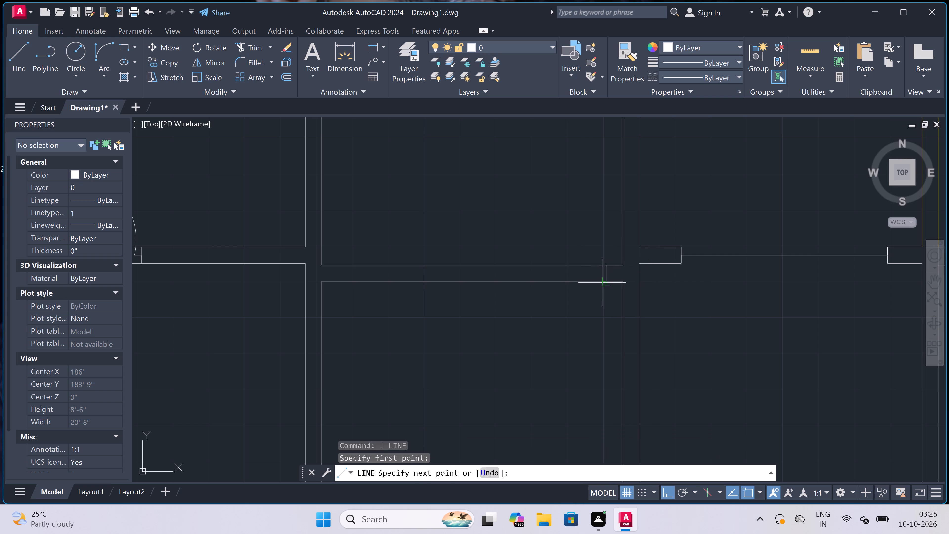
left_click(604, 275)
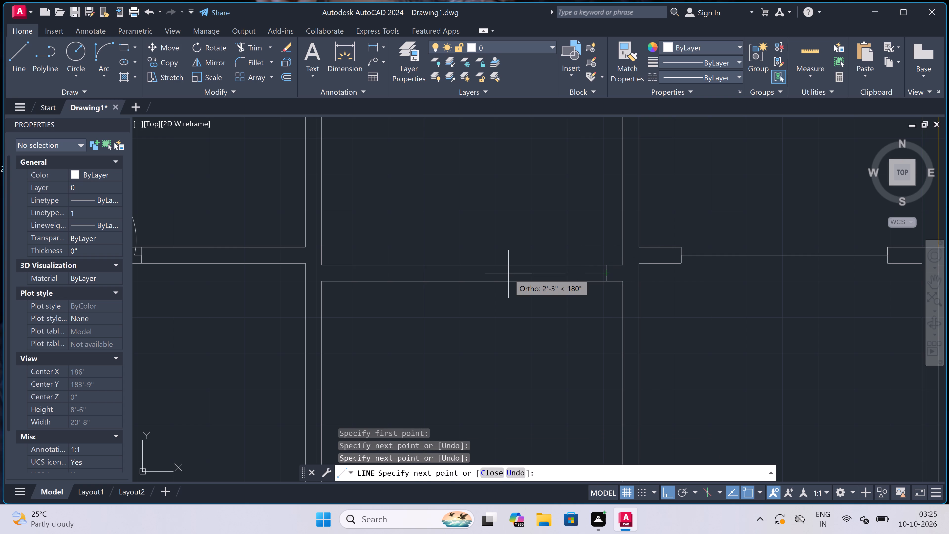
key("2")
type("\"")
key("space")
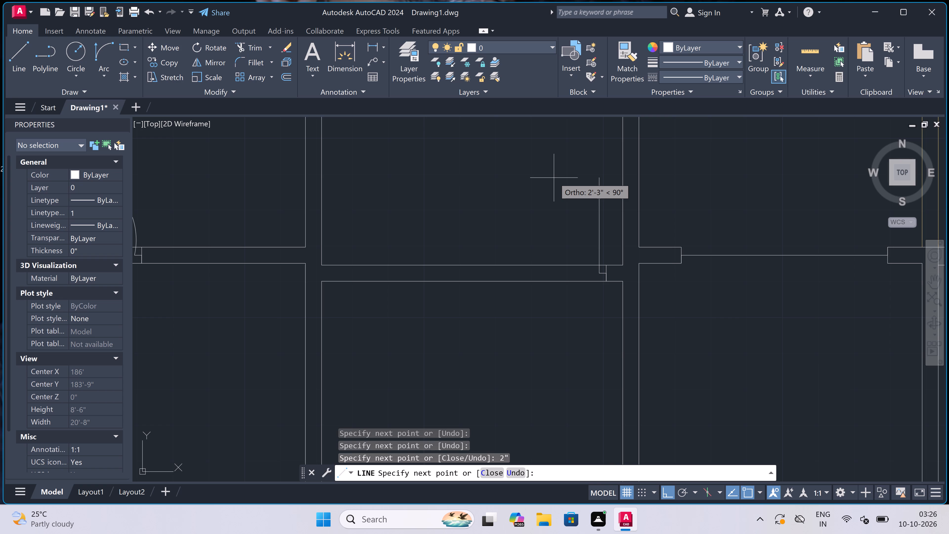
type("2'")
key("space")
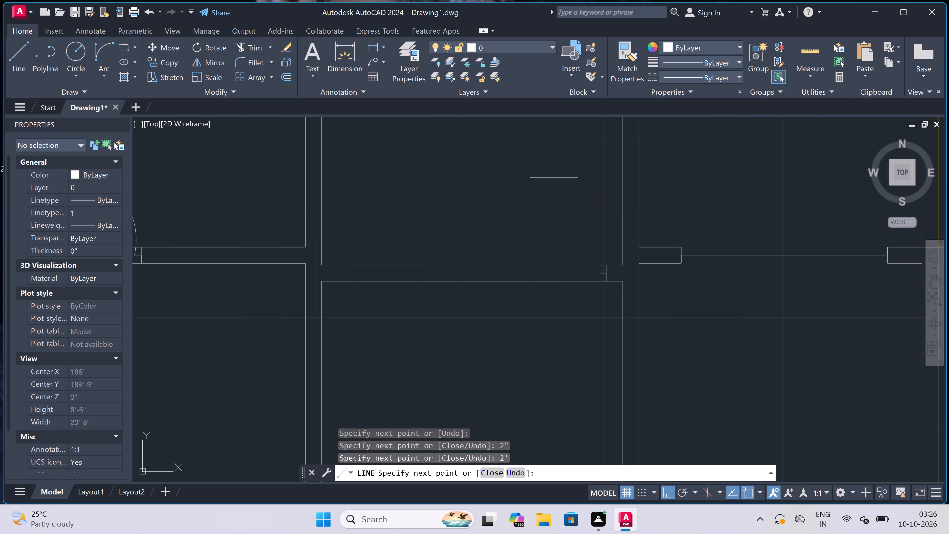
key("Escape")
Draw the opposite jamb line across the third bay's cross-wall, with a 2" stub from its midpoint towards the door leaf.
key("space")
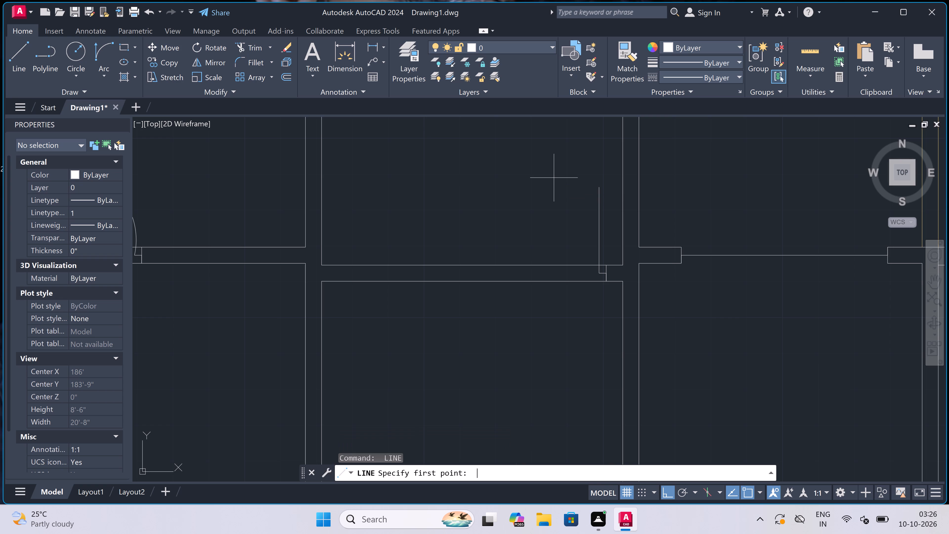
scroll(554, 177, "down", 2)
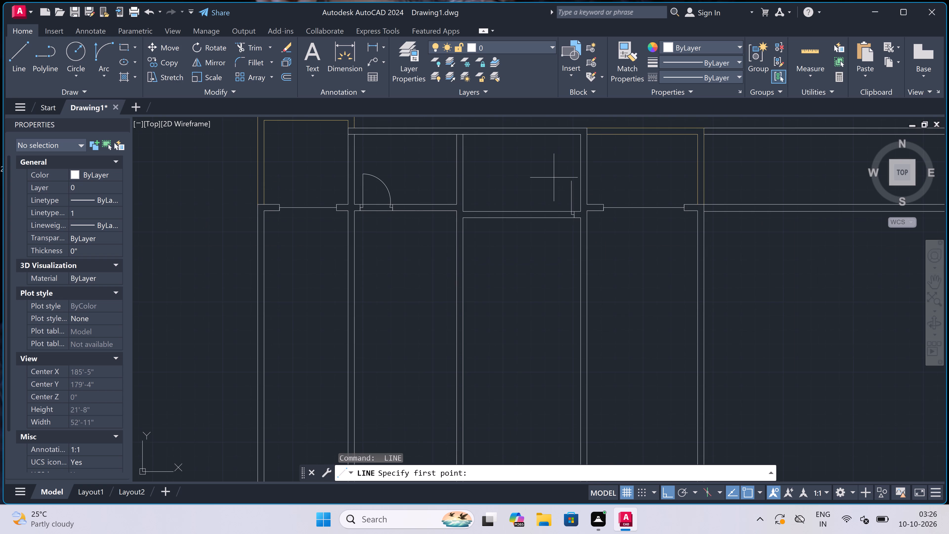
scroll(565, 200, "up", 2)
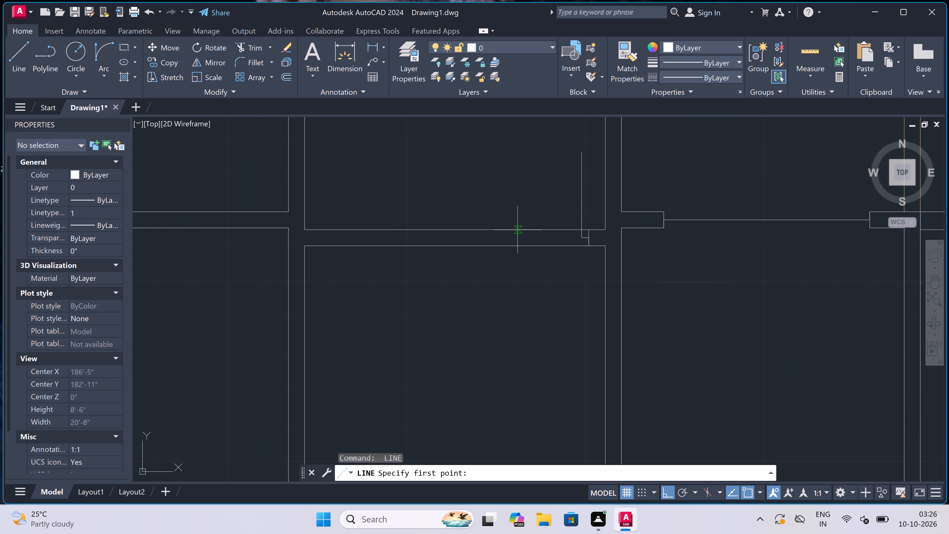
left_click(518, 230)
left_click(517, 245)
left_click(517, 239)
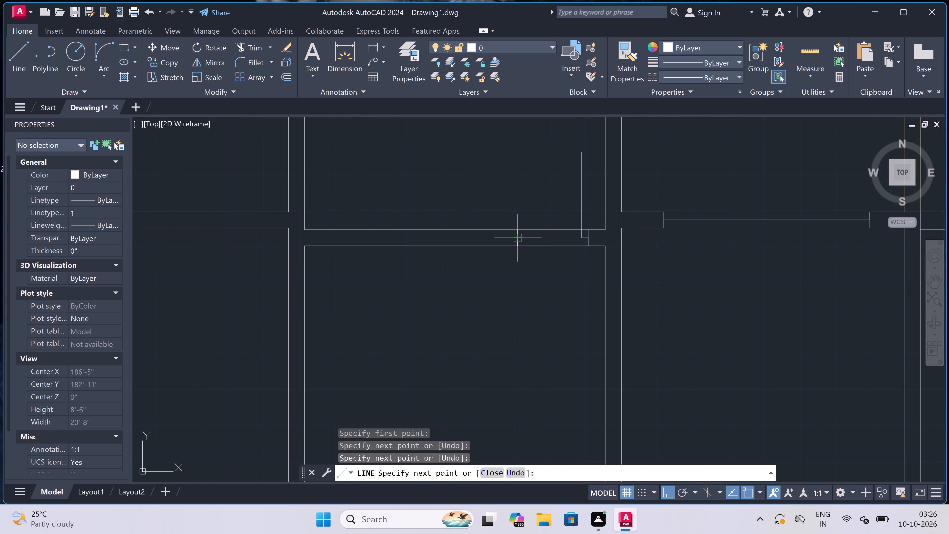
key("2")
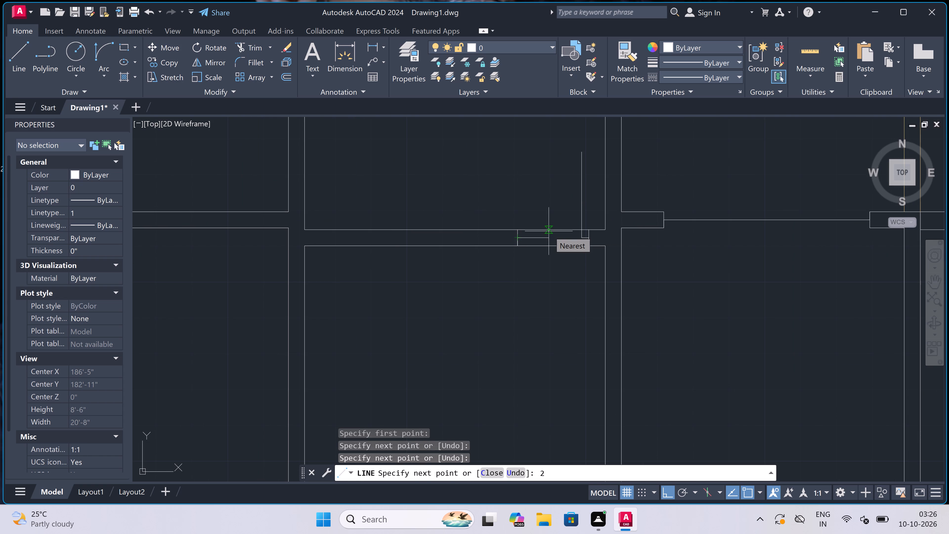
type("\"")
key("space")
key("Escape")
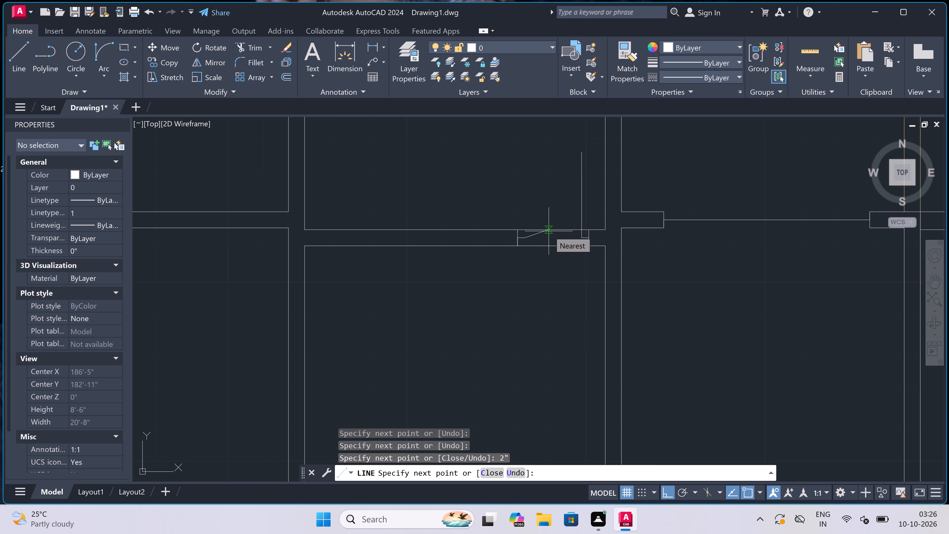
Draw the third bay's door swing as a start-end-direction arc from the leaf's upper end to the opposite stub's free end.
scroll(545, 240, "down", 2)
scroll(566, 210, "up", 3)
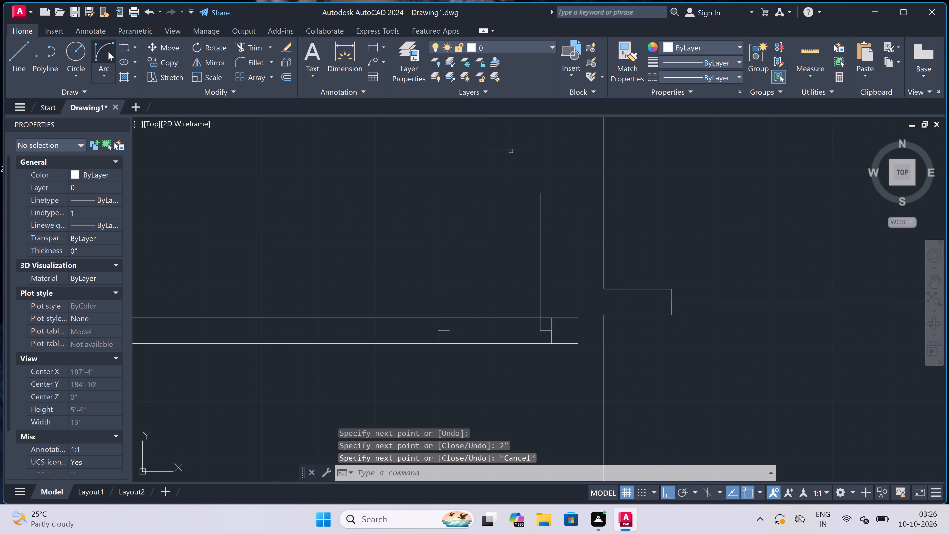
left_click(109, 52)
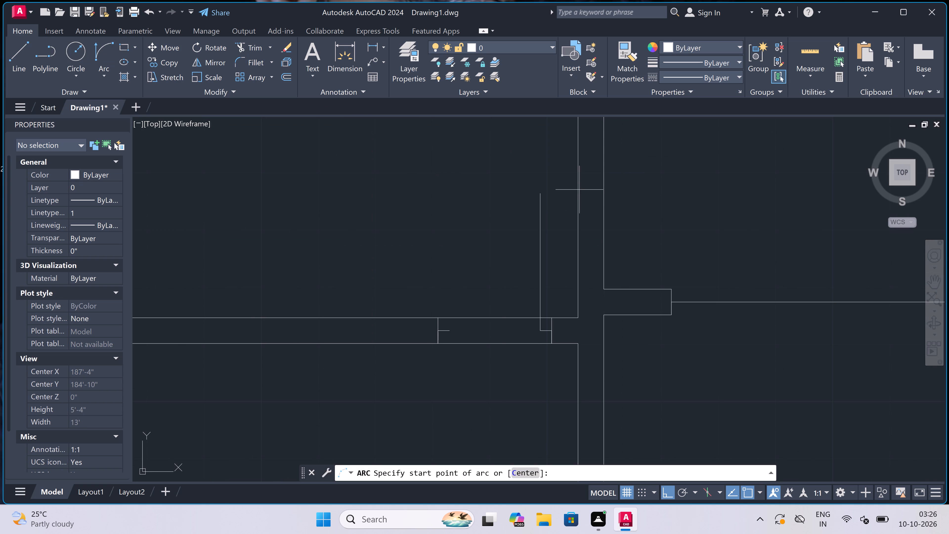
left_click(544, 191)
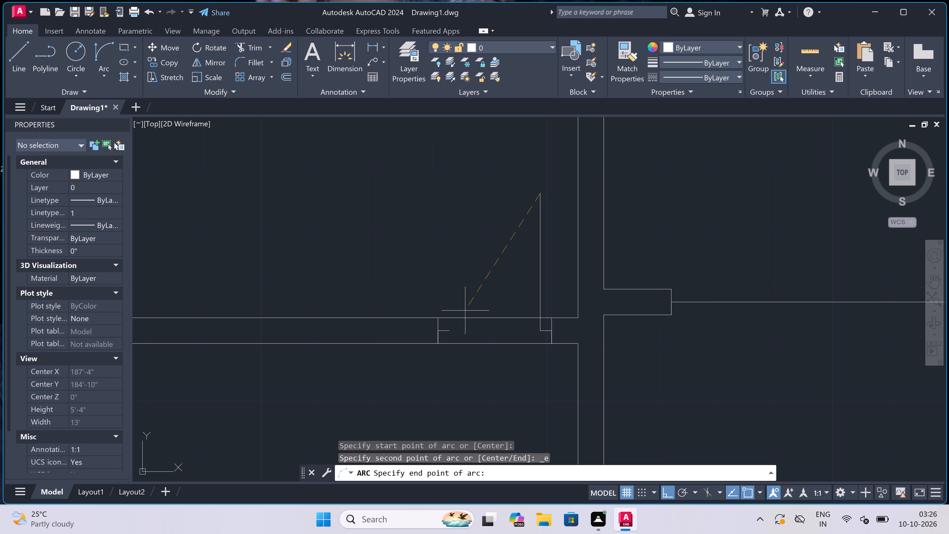
left_click(451, 332)
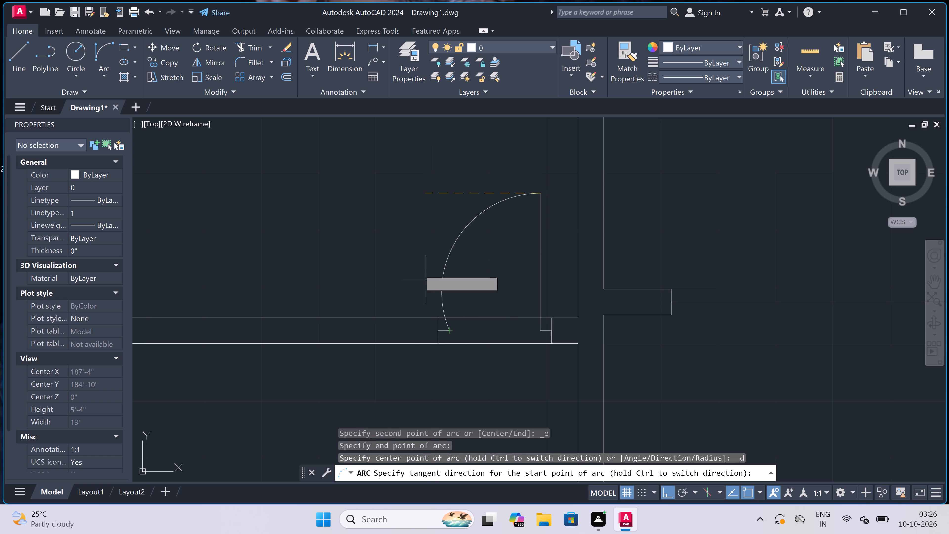
left_click(419, 270)
Trim the third bay's cross-wall lines between the jambs to cut the door opening.
type("tr")
key("space")
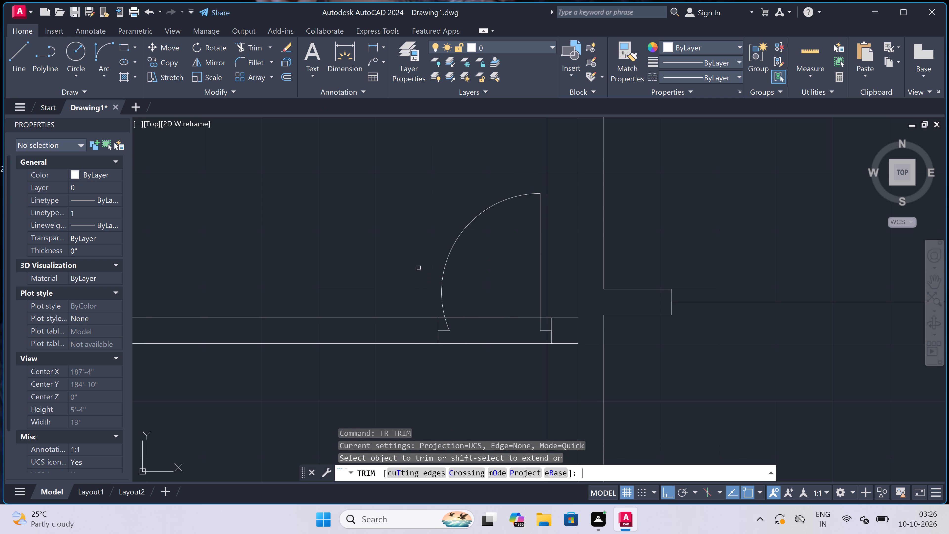
scroll(426, 268, "down", 2)
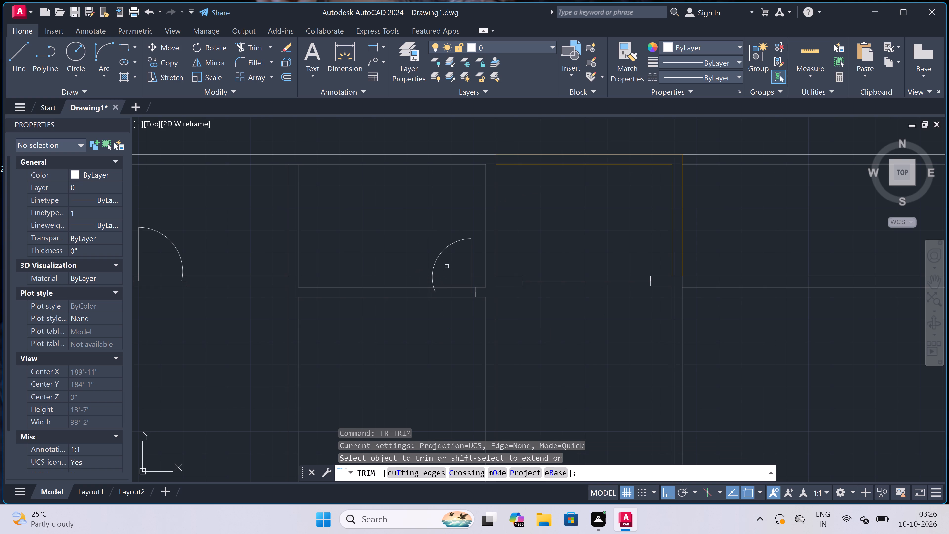
left_click(447, 267)
left_click(447, 314)
scroll(447, 314, "down", 2)
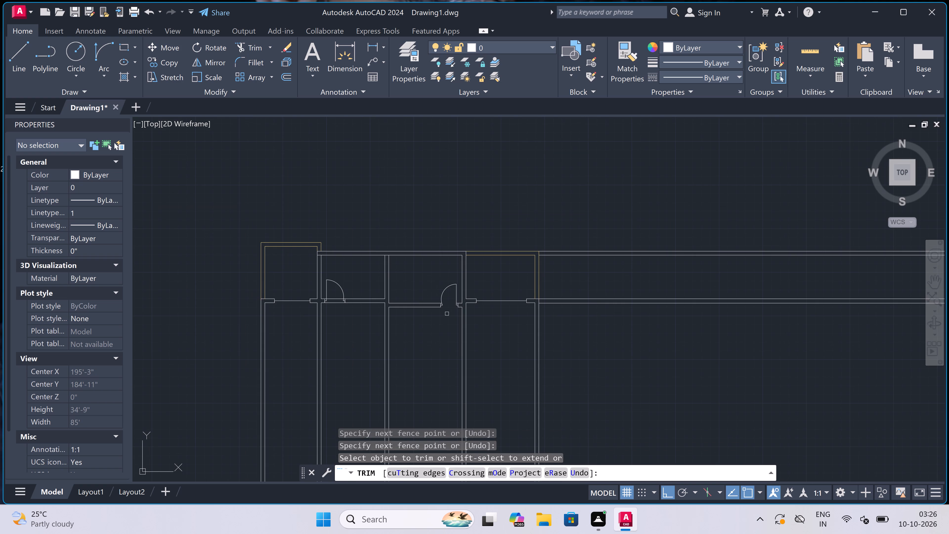
key("Escape")
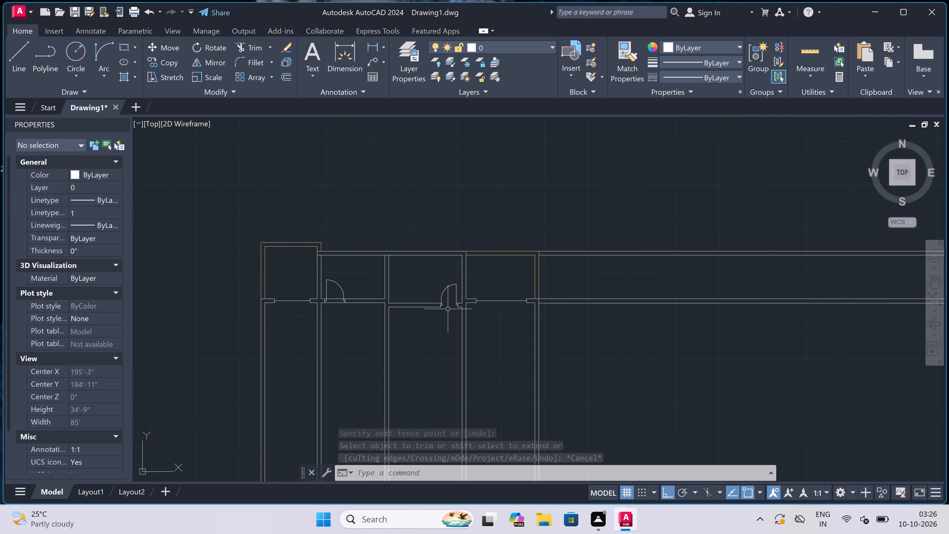
Extend the second bay's lower cross-wall line across the wall to the first bay's pier, and the third bay's to the fourth bay's wall face.
type("ex")
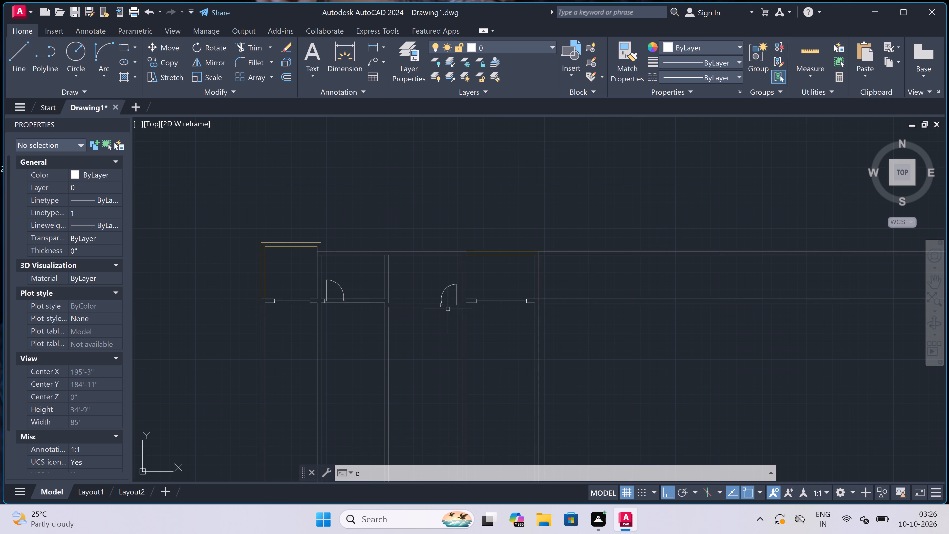
key("space")
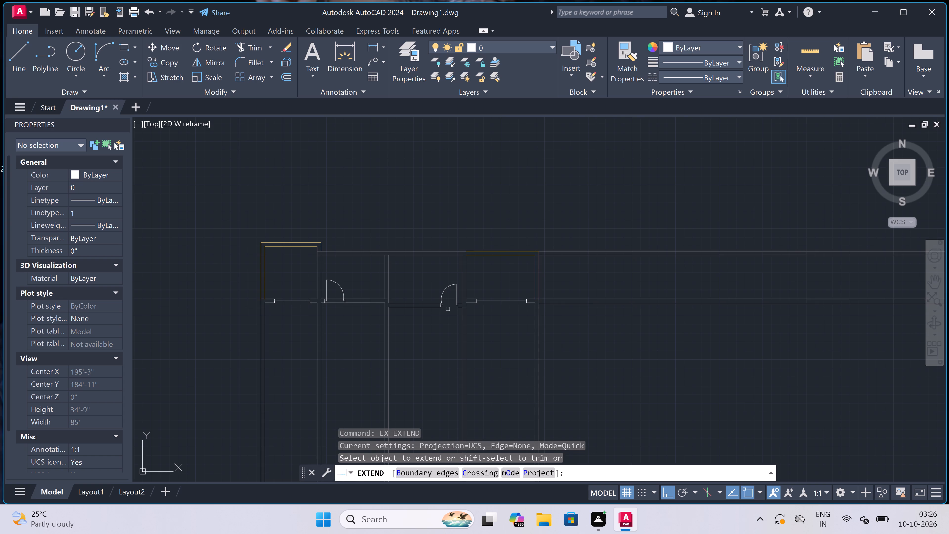
scroll(319, 299, "up", 1)
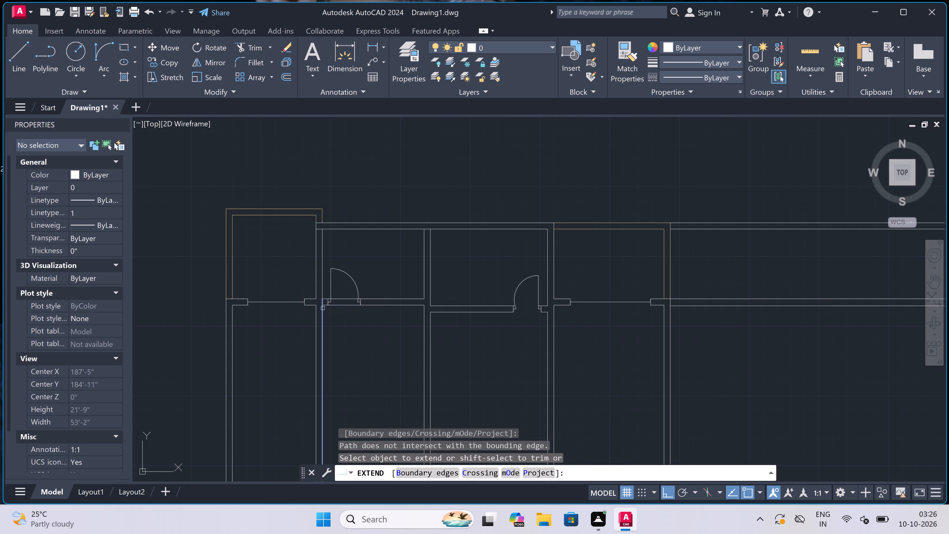
scroll(323, 308, "up", 2)
left_click(329, 301)
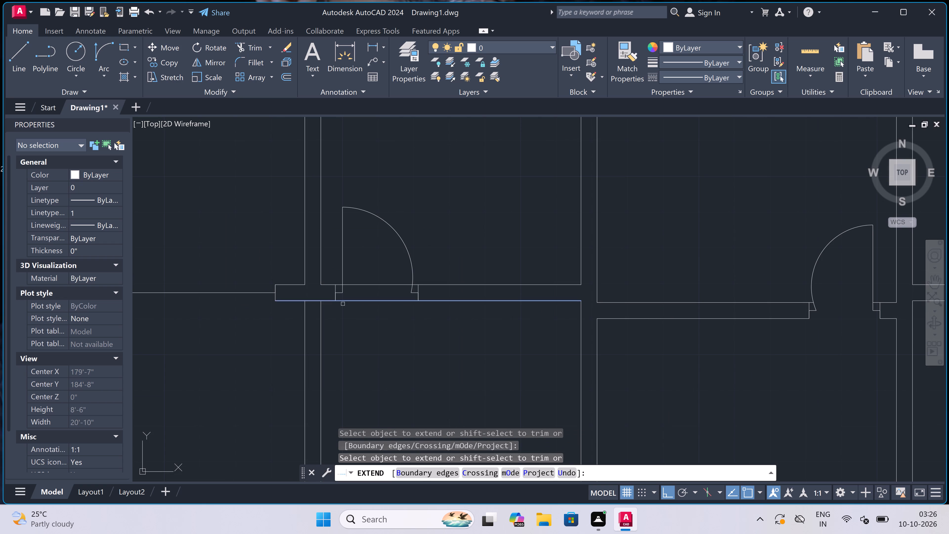
scroll(511, 329, "down", 3)
scroll(597, 329, "up", 2)
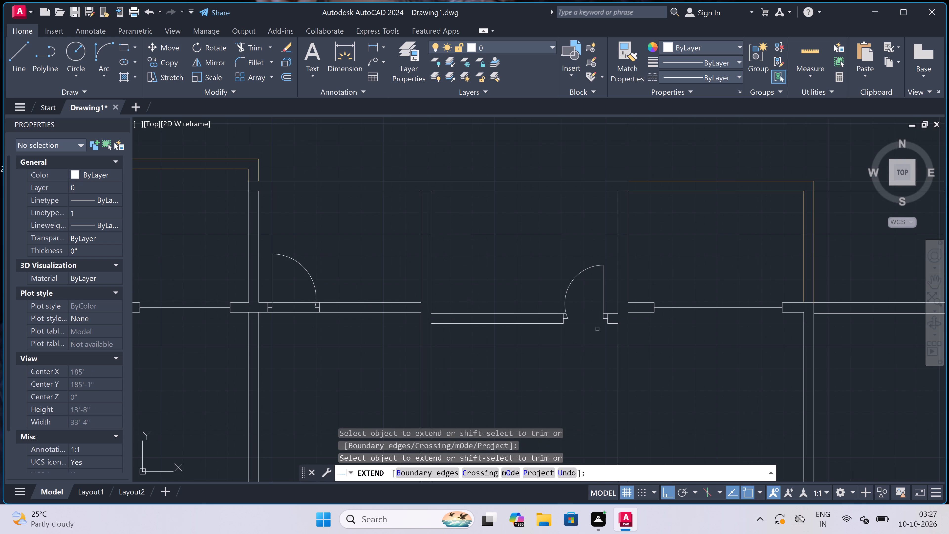
left_click(616, 322)
scroll(628, 315, "up", 1)
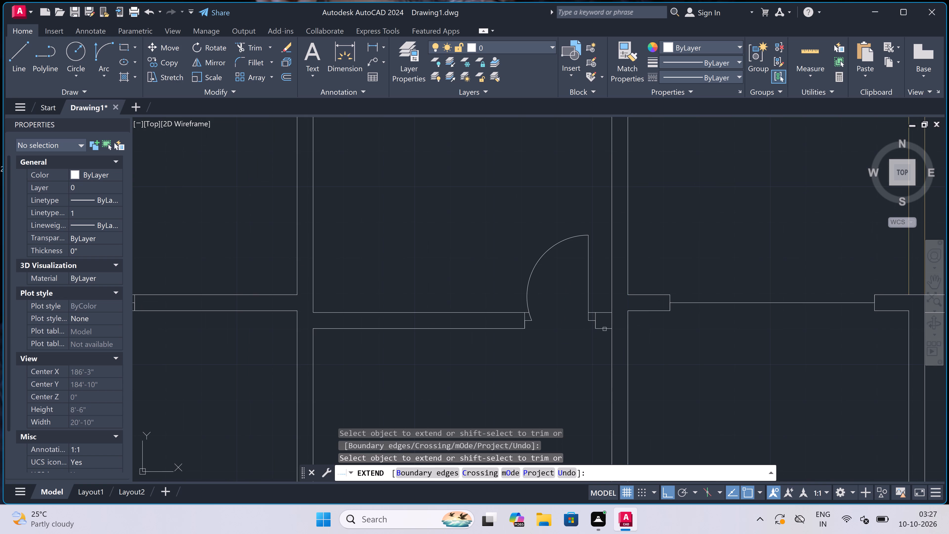
left_click(604, 328)
scroll(587, 334, "down", 3)
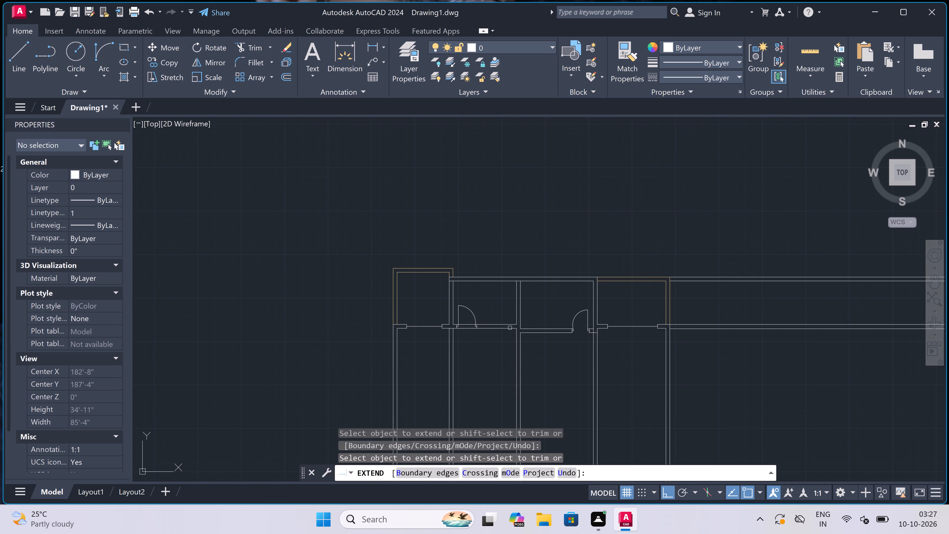
key("Escape")
Trim the third-fourth bay wall face where it crosses the end of the third bay's cross-wall.
type("tr")
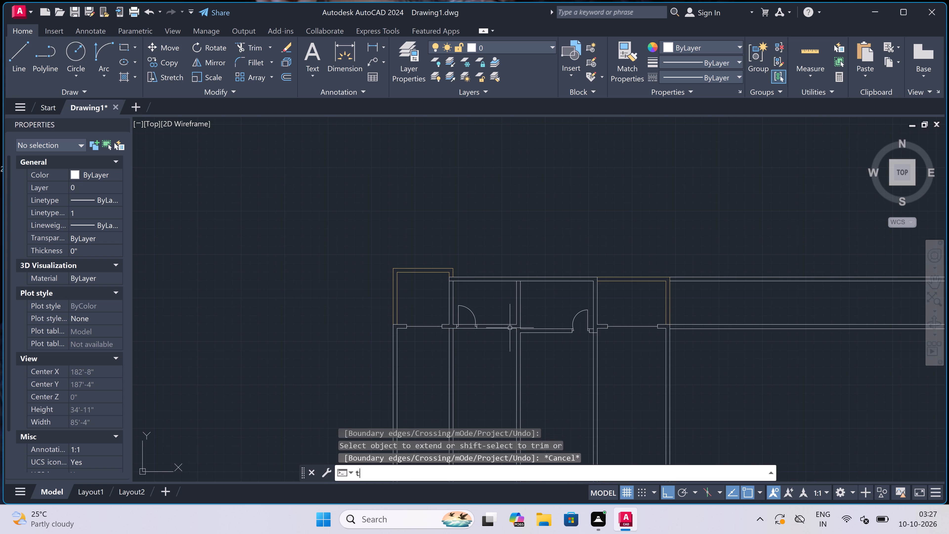
key("space")
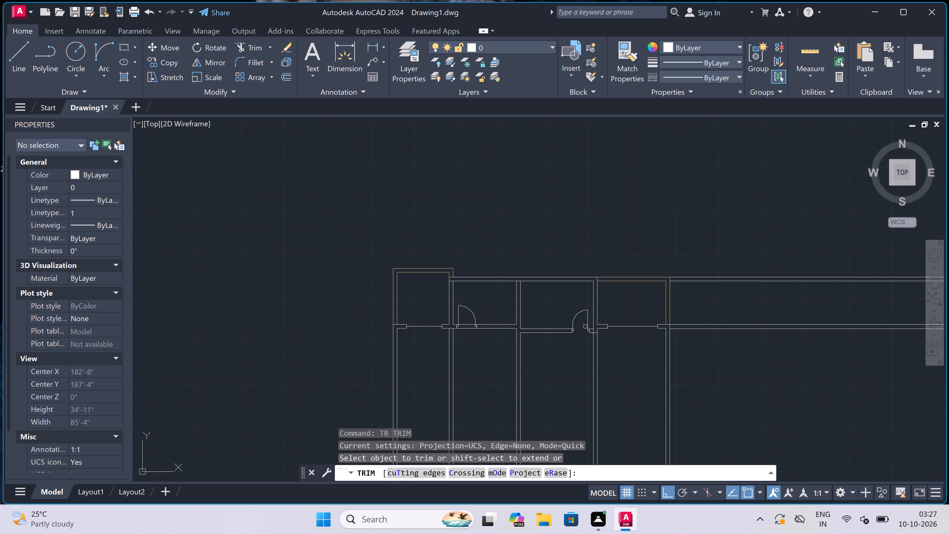
scroll(598, 332, "up", 4)
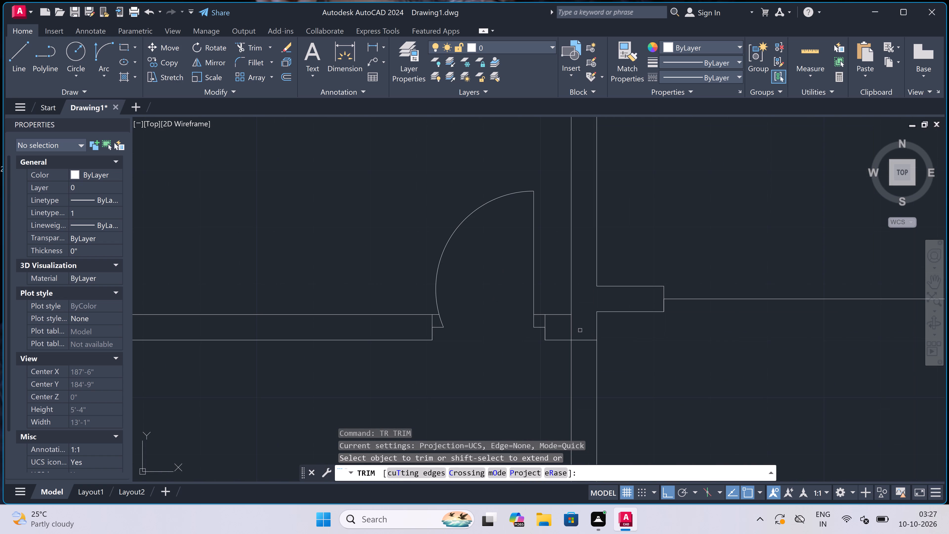
left_click(566, 325)
left_click(580, 322)
Trim the second bay's cross-wall lines between the jambs to cut the door opening.
scroll(582, 312, "down", 2)
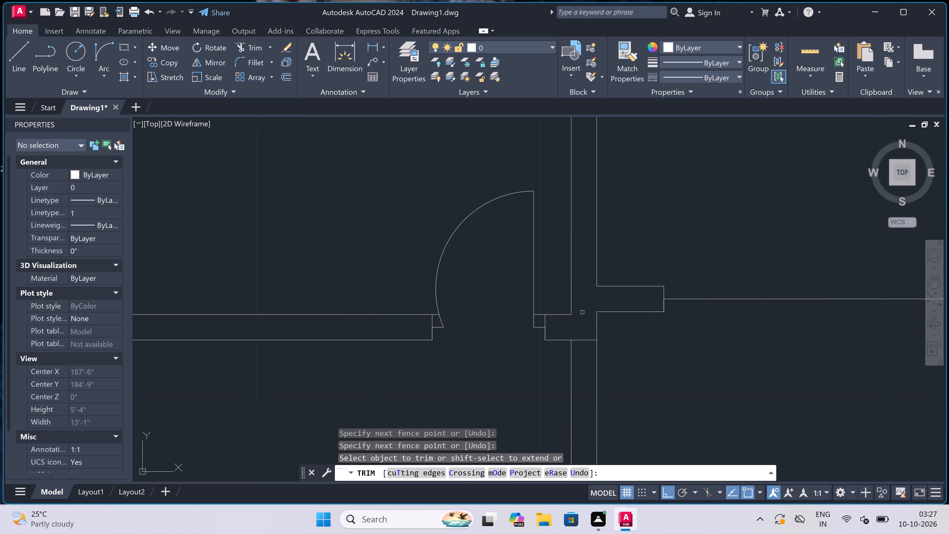
scroll(582, 312, "down", 1)
scroll(370, 308, "up", 2)
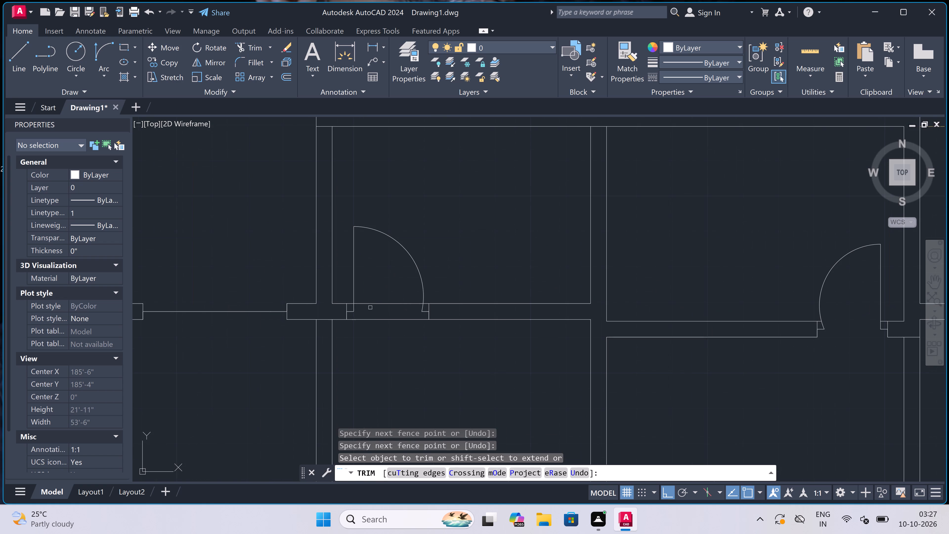
left_click(375, 296)
left_click(375, 334)
Trim away the walls below the cross-walls between the first and second bays and between the third and fourth bays.
scroll(502, 254, "down", 4)
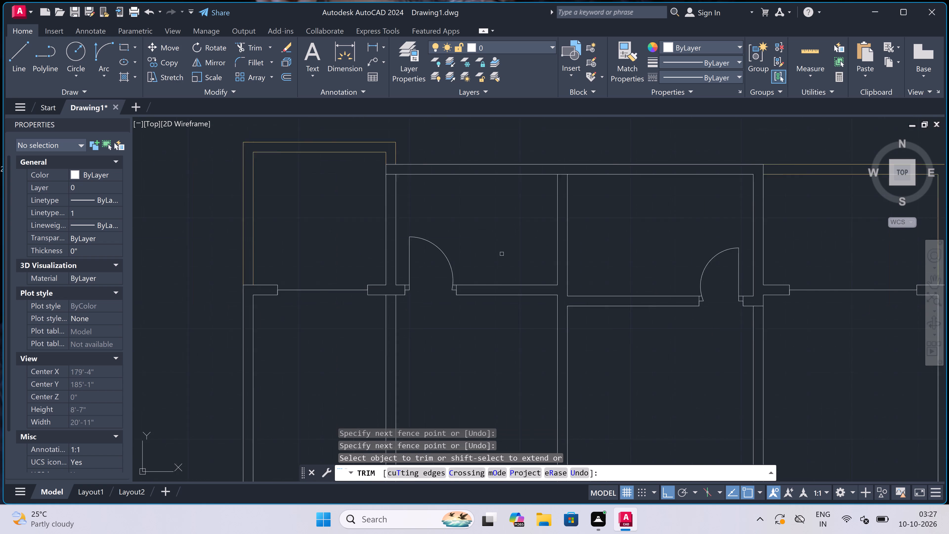
left_click(480, 274)
left_click(464, 281)
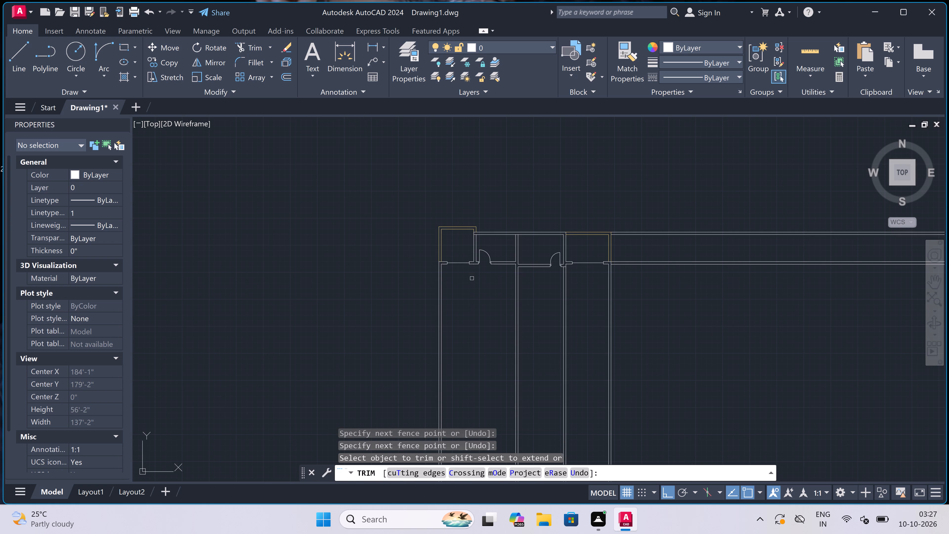
left_click(578, 287)
left_click(563, 296)
scroll(563, 295, "down", 2)
scroll(531, 288, "up", 3)
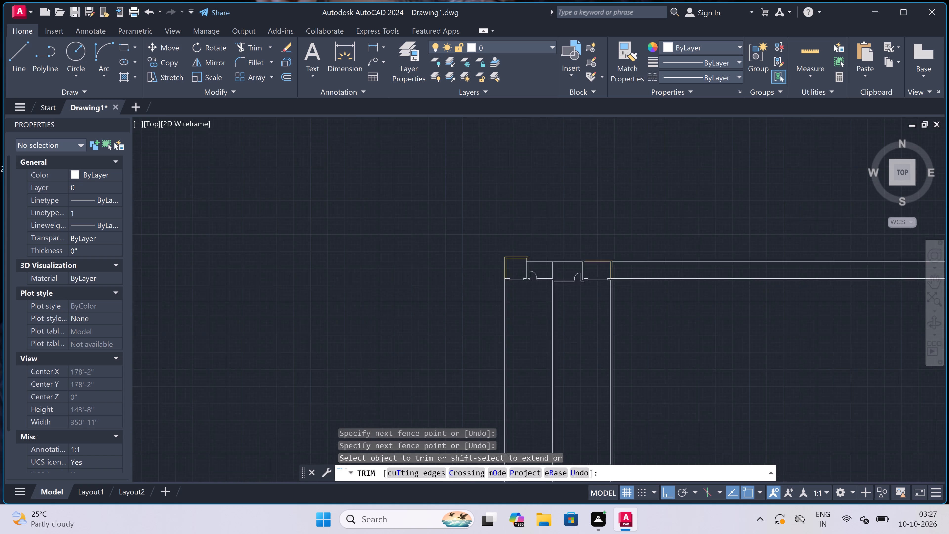
scroll(531, 288, "up", 2)
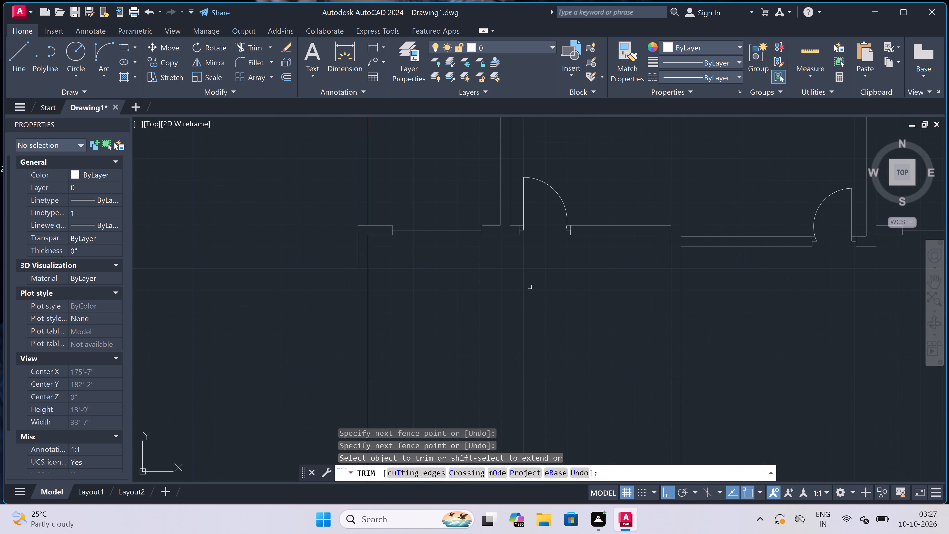
key("Escape")
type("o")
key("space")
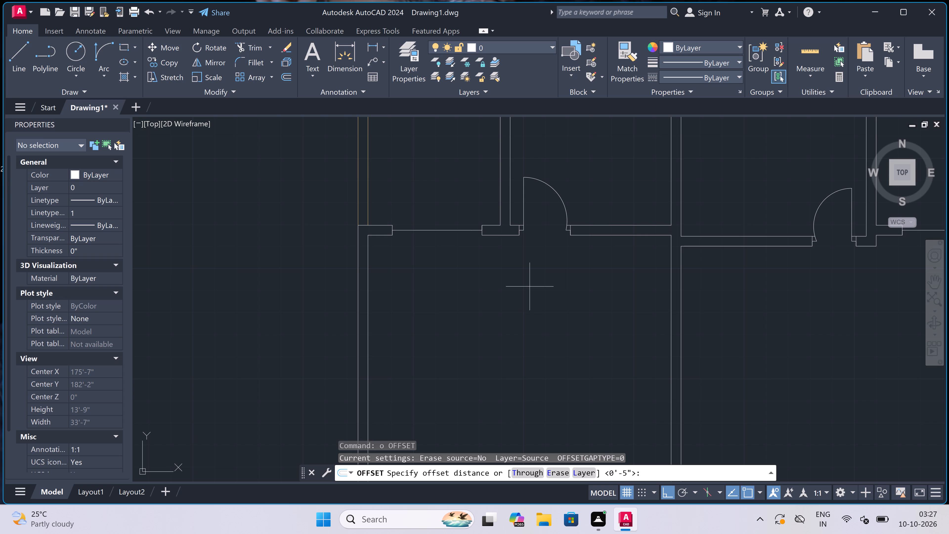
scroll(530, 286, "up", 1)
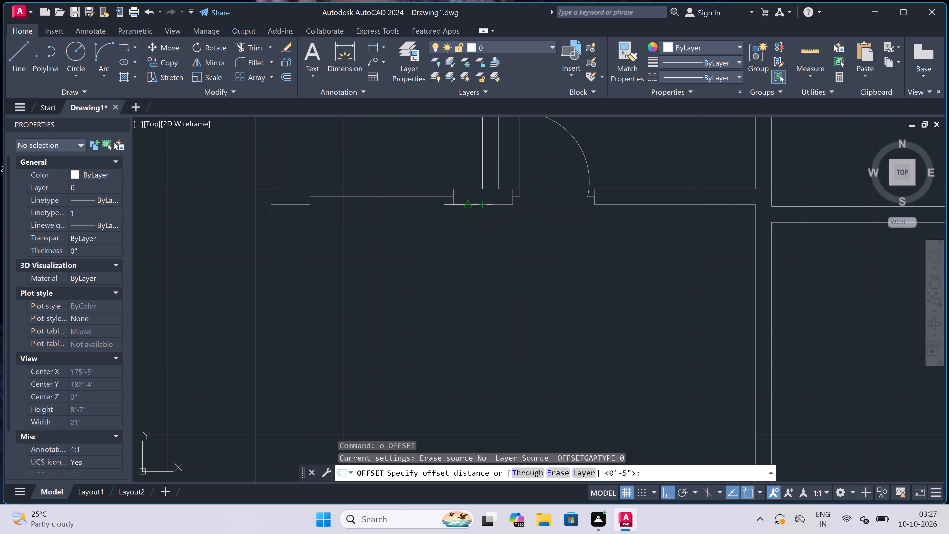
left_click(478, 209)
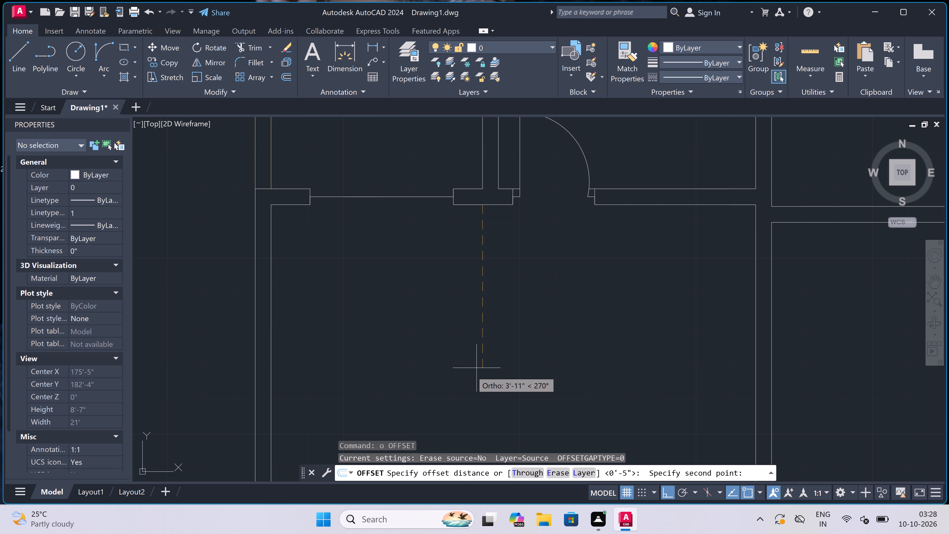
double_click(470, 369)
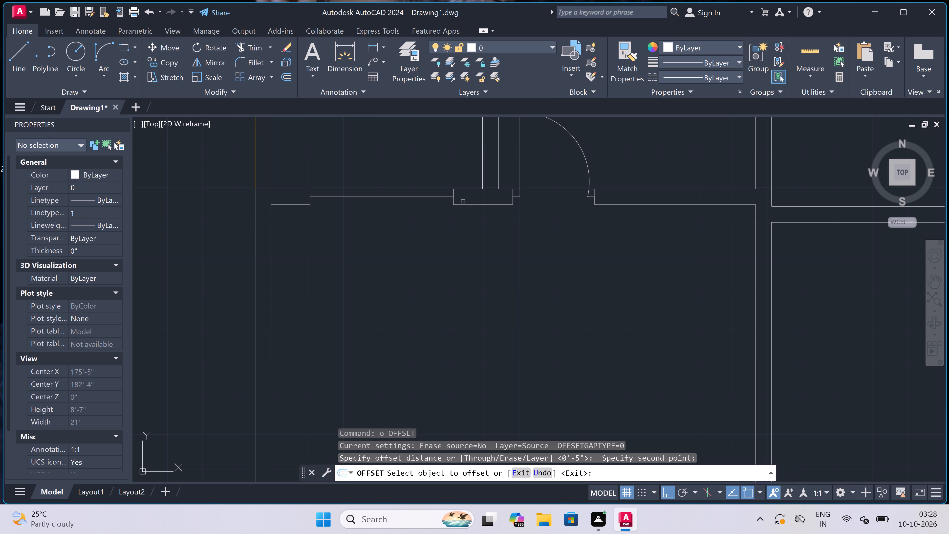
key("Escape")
Offset the lower edge of the first bay's inner pier, beside the second bay's door, 11' downward.
key("o")
key("space")
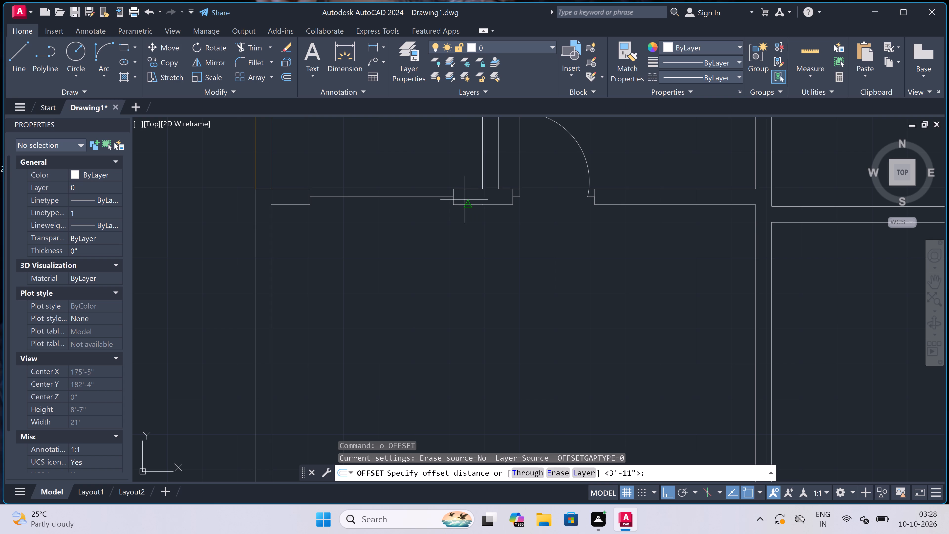
left_click(493, 206)
type("11")
type("'")
key("space")
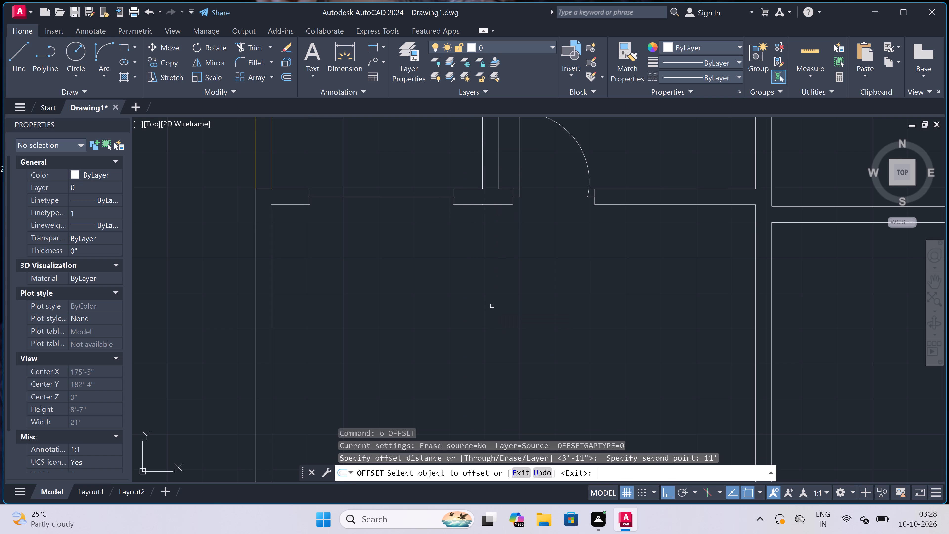
left_click(478, 205)
left_click(487, 263)
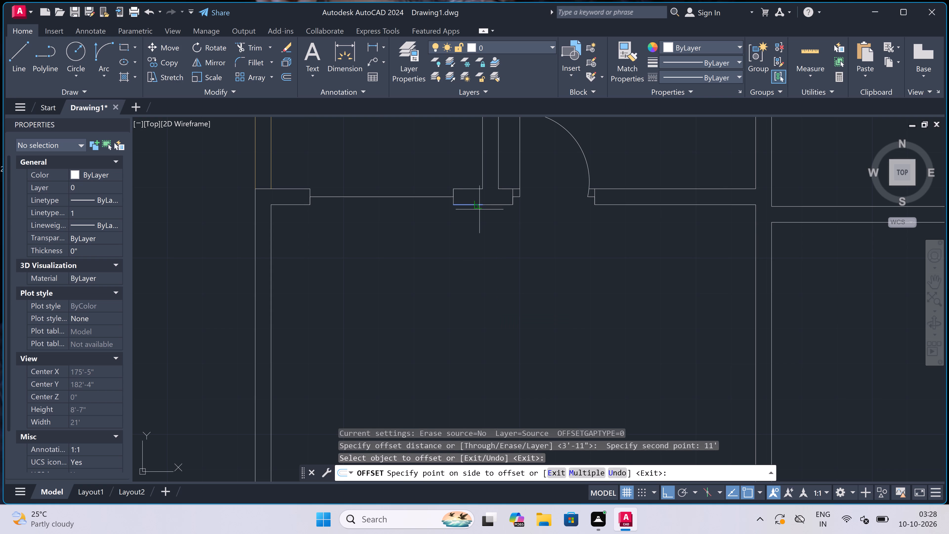
Offset the lower edges of the fourth bay's two piers and the first bay's outer pier downward by the same distance.
scroll(486, 262, "down", 4)
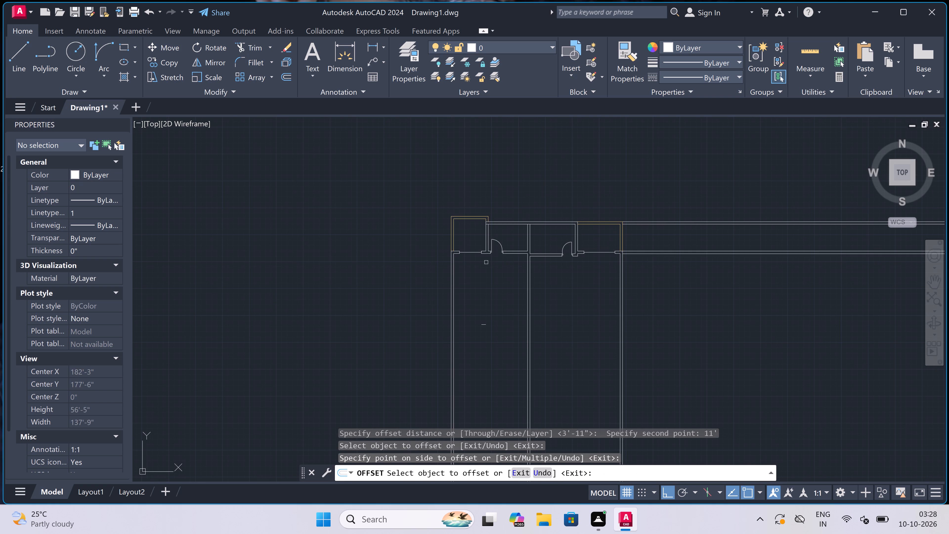
scroll(539, 267, "up", 2)
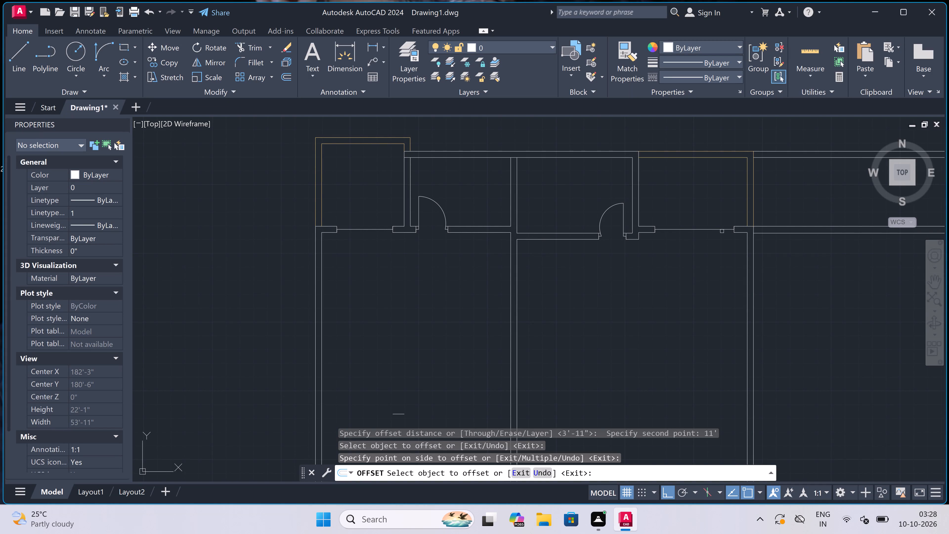
left_click(741, 232)
left_click(727, 348)
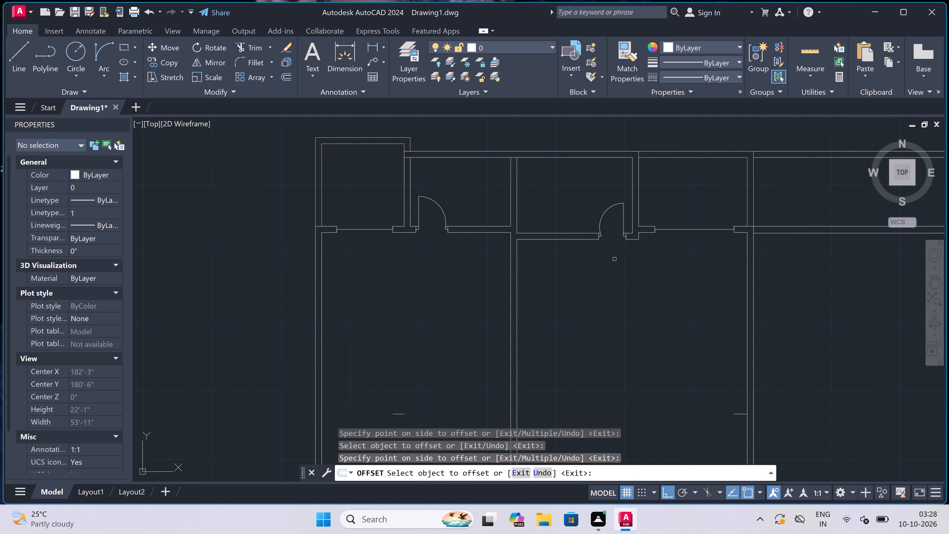
left_click(645, 232)
left_click(651, 289)
left_click(330, 233)
left_click(342, 290)
scroll(343, 290, "down", 3)
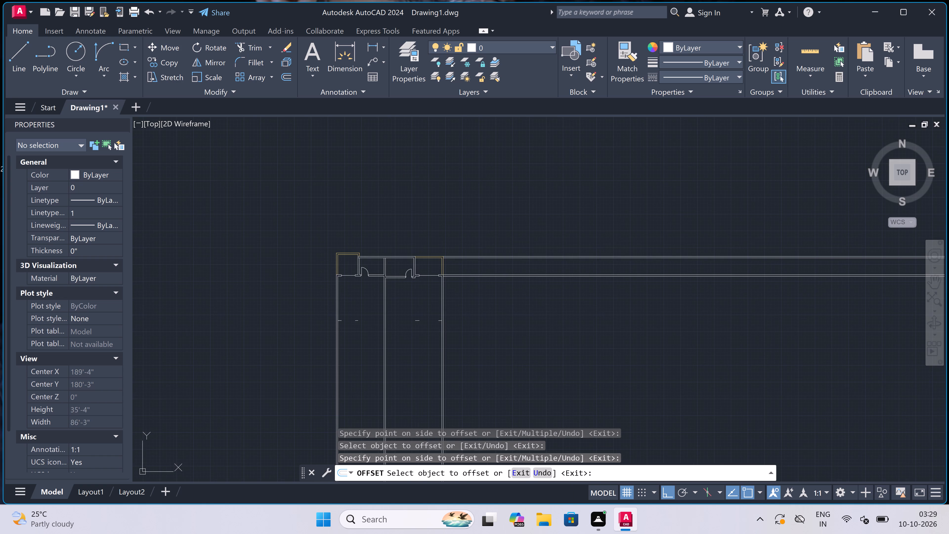
scroll(349, 315, "up", 3)
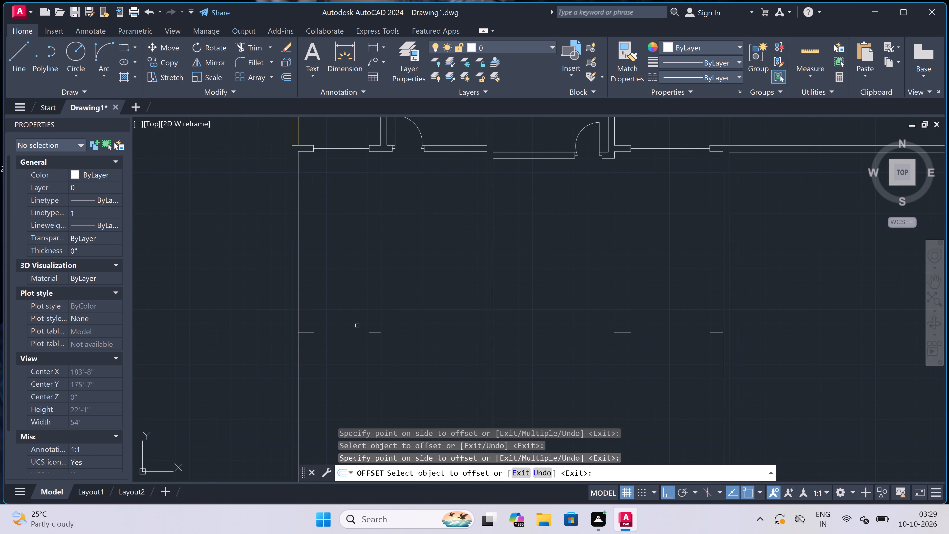
Extend the first bay's outer offset line across the middle dividing wall to the fourth bay's outer wall.
key("Escape")
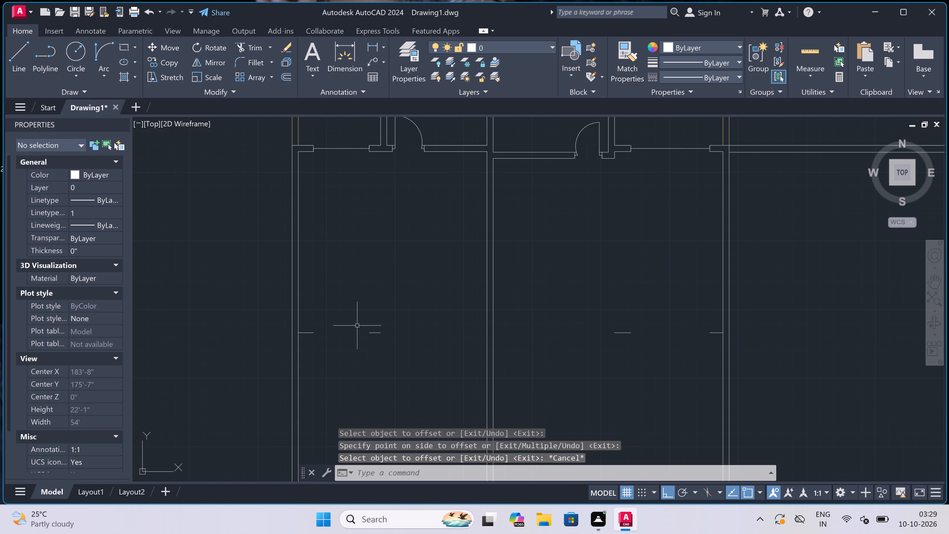
type("ex")
key("space")
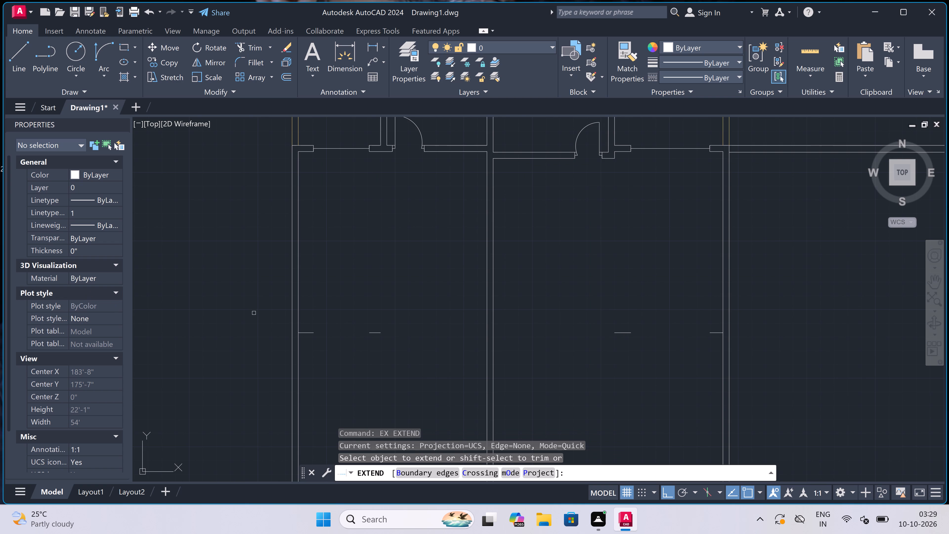
left_click(311, 331)
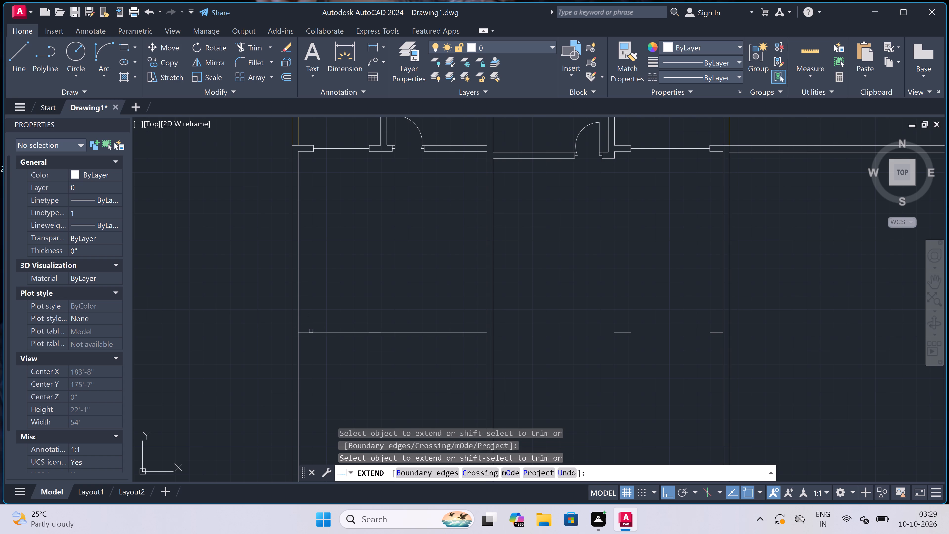
left_click(434, 318)
left_click(438, 371)
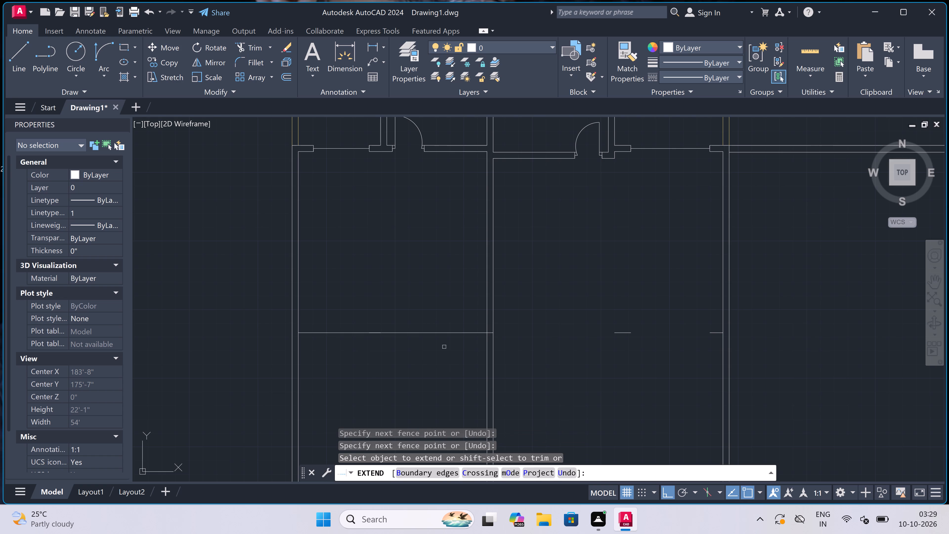
left_click(449, 321)
left_click(445, 368)
key("Escape")
Offset the extended cross line 4.5" downward to give the cross-wall its thickness.
type("o")
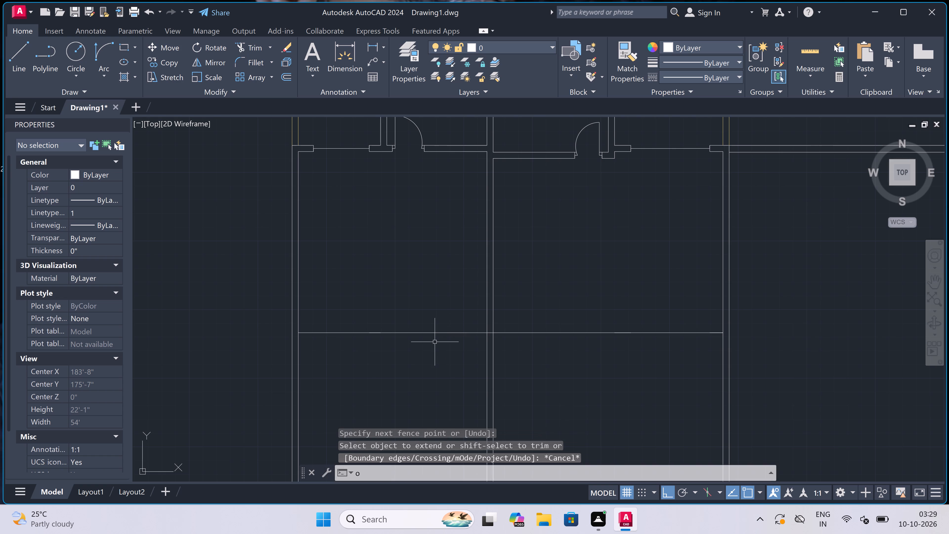
key("space")
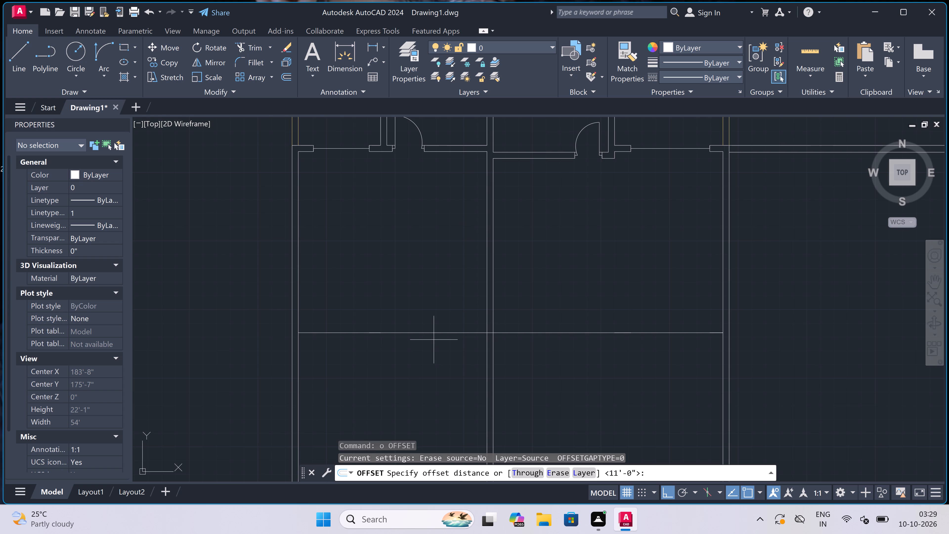
left_click_drag(433, 332, 435, 330)
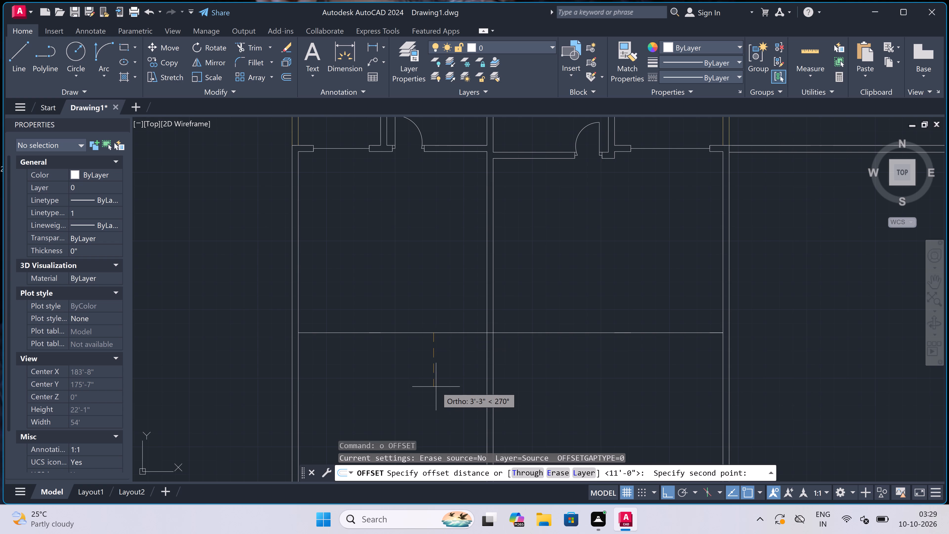
type("4.5")
type("\"")
key("space")
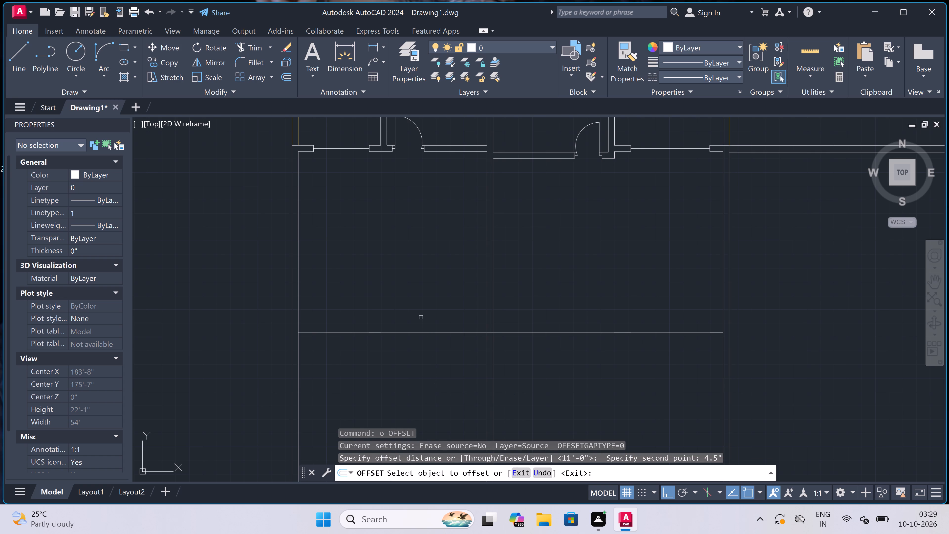
left_click_drag(416, 333, 418, 337)
left_click(423, 360)
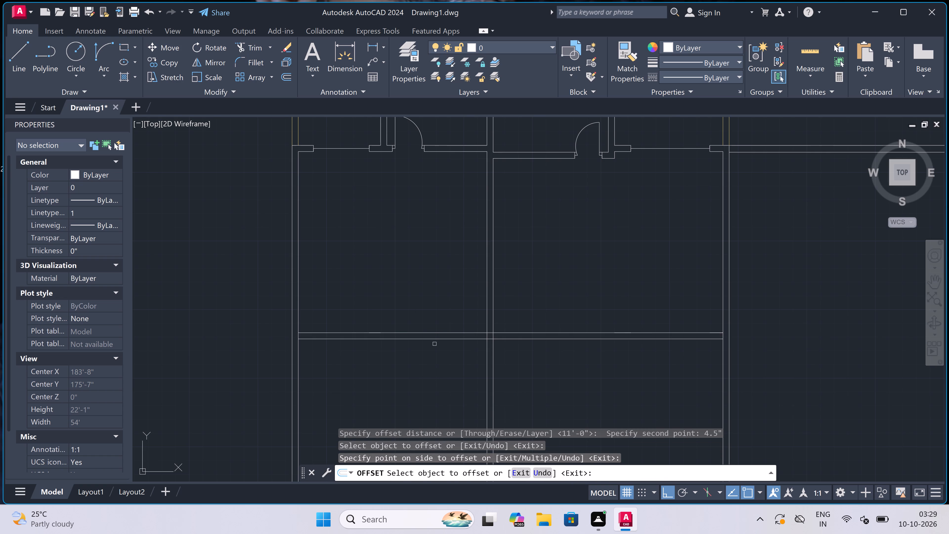
key("Escape")
Offset the lower line of the new cross-wall 6'5" downward.
type("o")
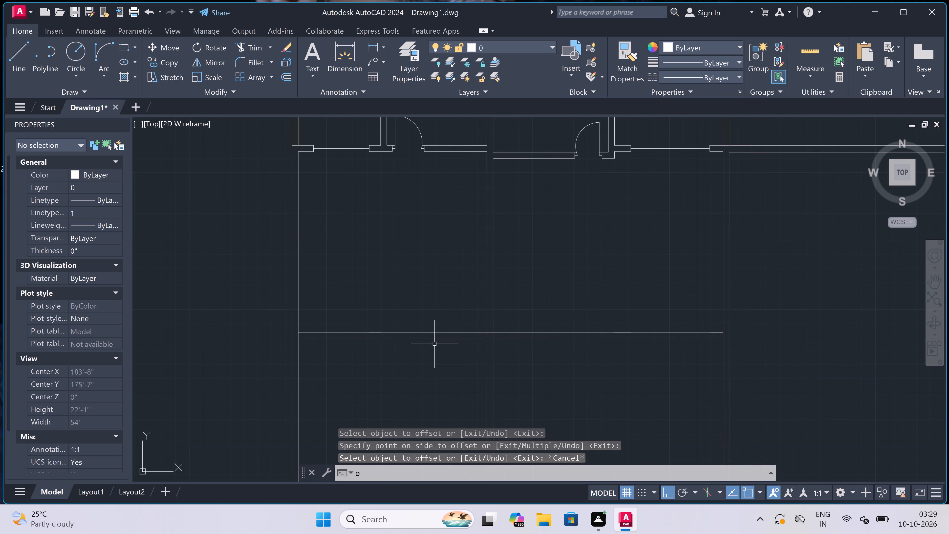
key("space")
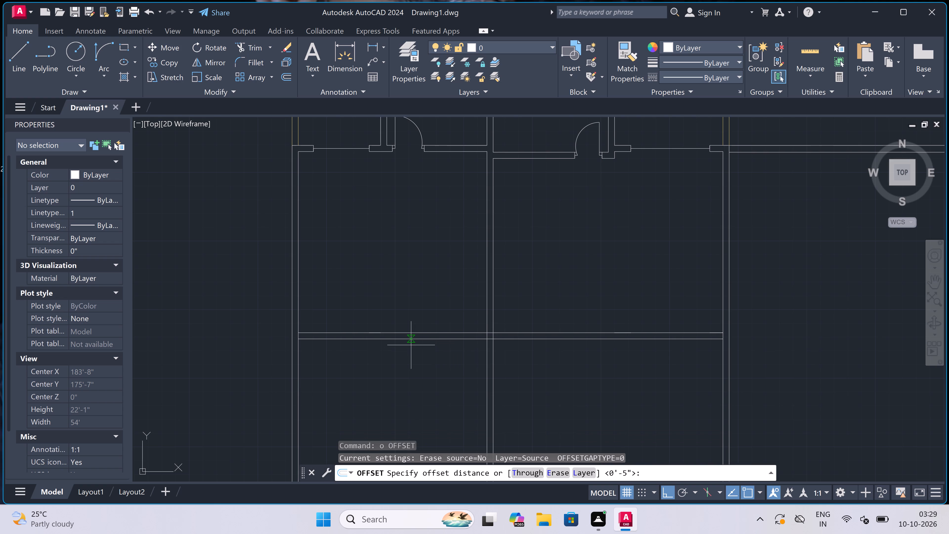
left_click(412, 338)
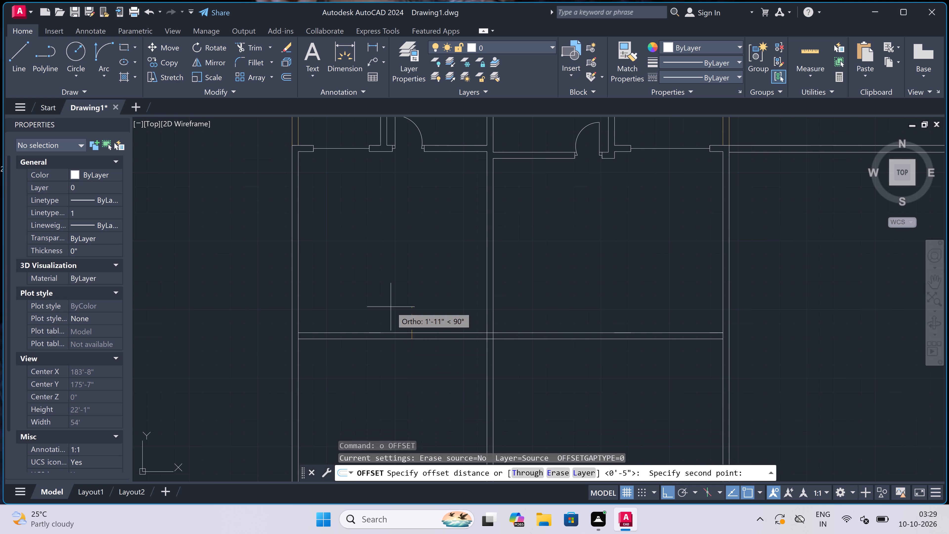
type("6'5")
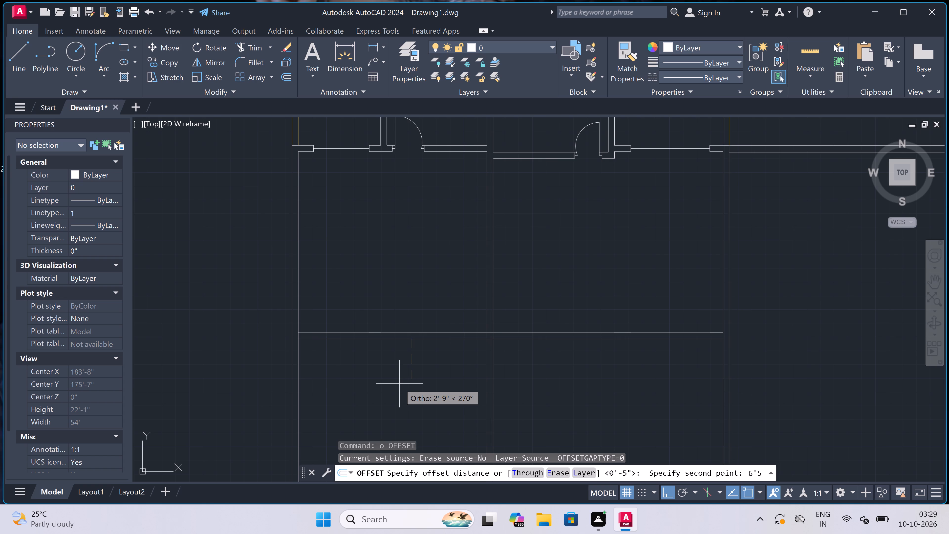
type("\"")
key("space")
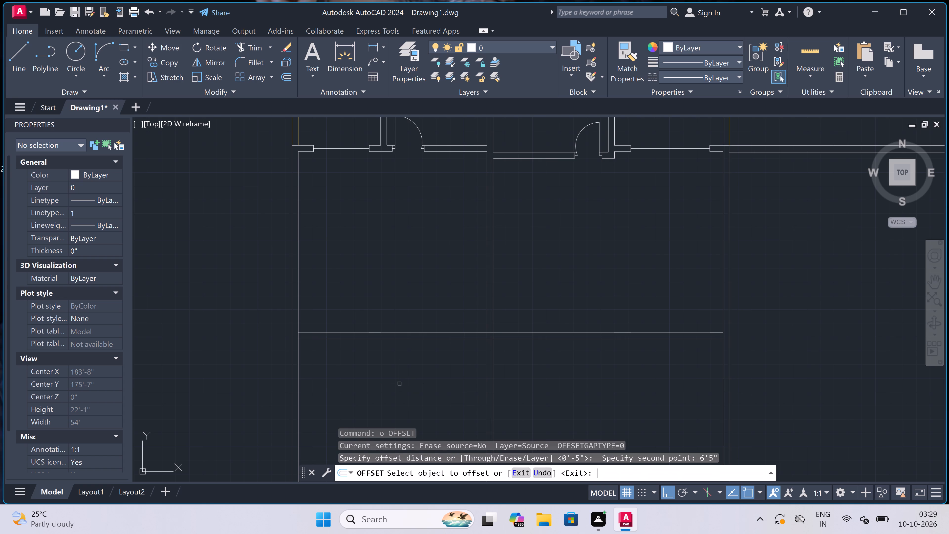
left_click(407, 338)
left_click(401, 370)
scroll(403, 368, "down", 5)
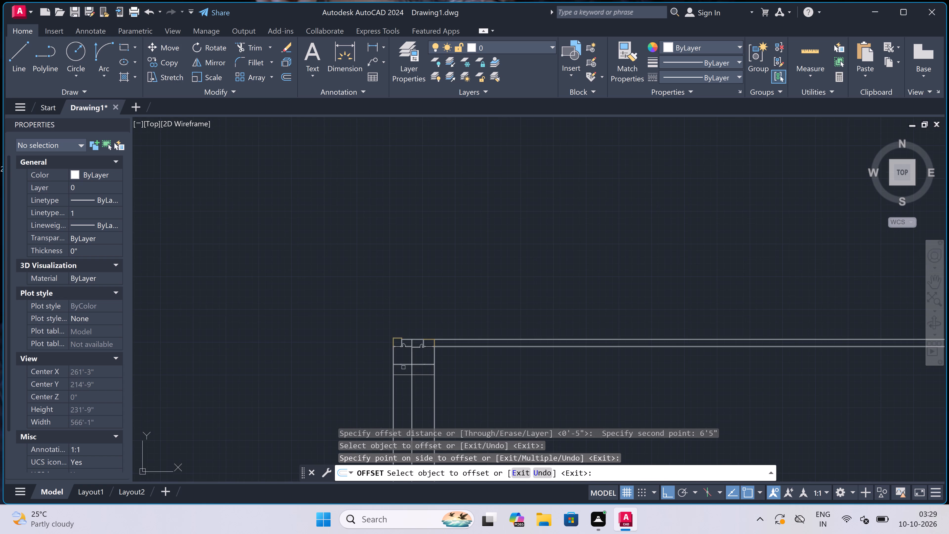
scroll(404, 377, "up", 4)
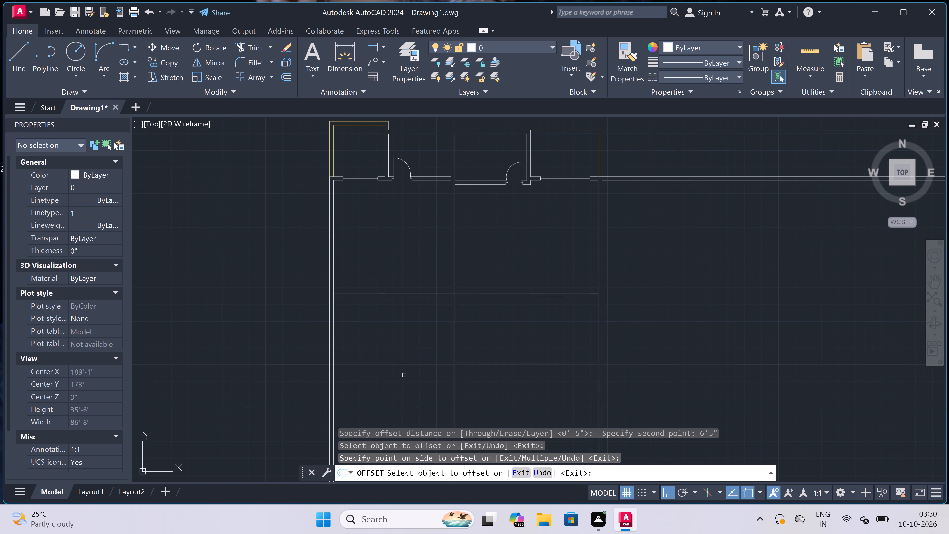
key("Escape")
Offset the lowest cross line 4.5" upward to form the second cross-wall.
key("space")
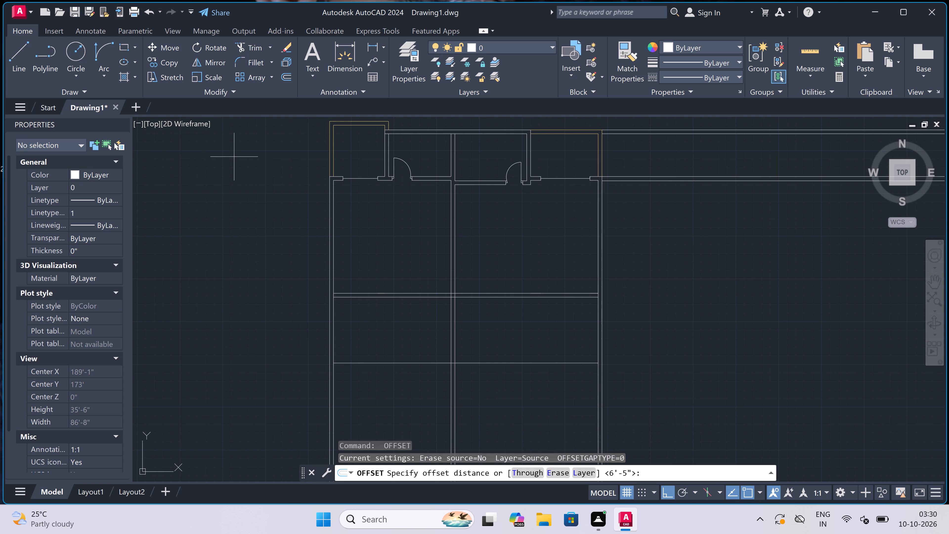
scroll(370, 193, "down", 2)
scroll(377, 245, "up", 2)
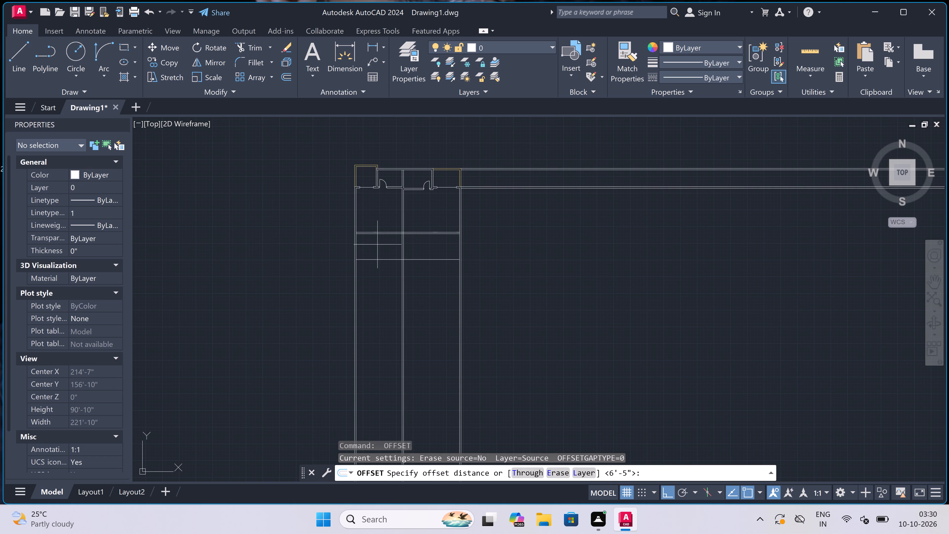
left_click(388, 277)
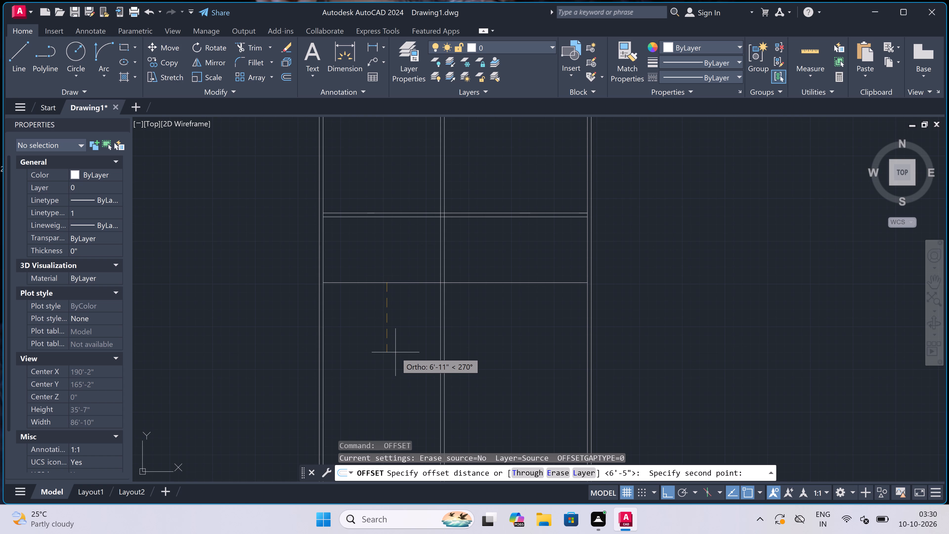
key("4")
key("period")
key("5")
type("\"")
key("space")
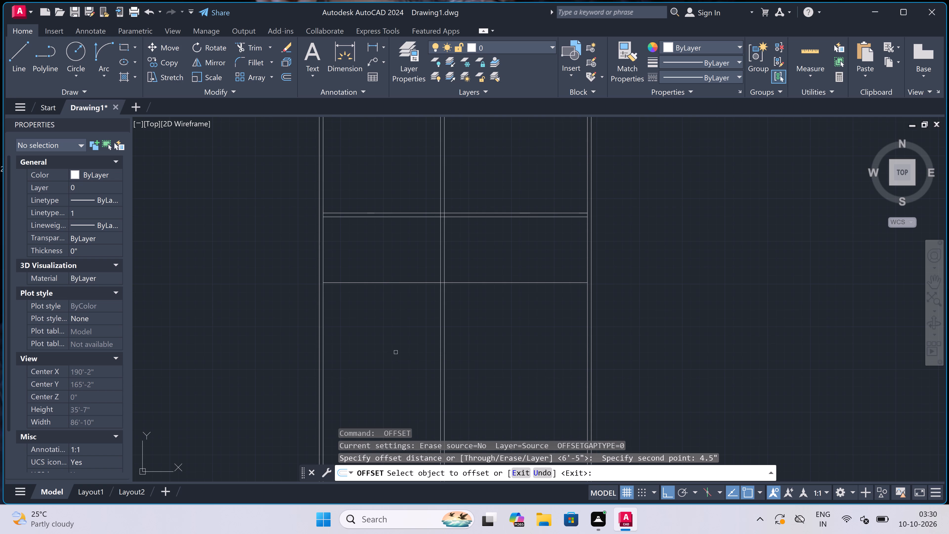
double_click(386, 282)
left_click_drag(390, 326, 392, 325)
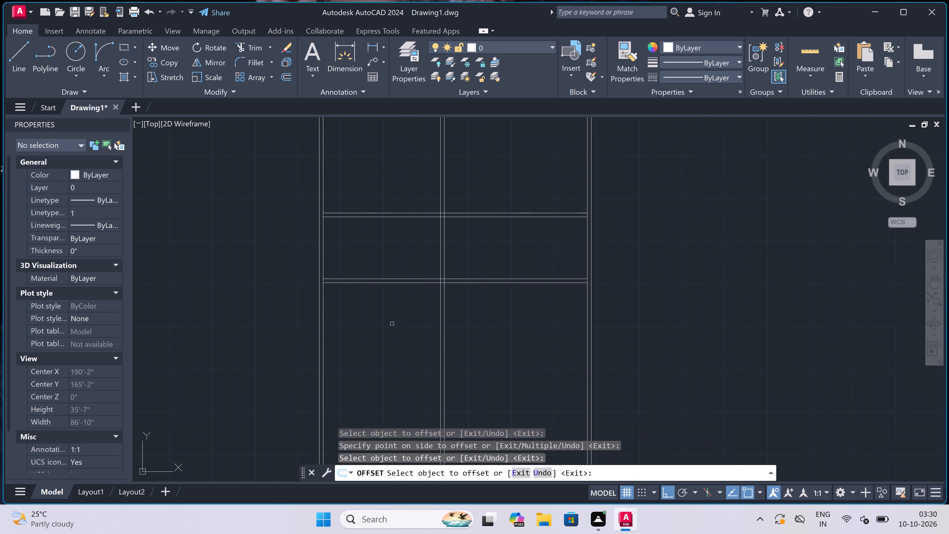
key("Escape")
Offset the lower line of the second cross-wall 4' downward.
key("space")
scroll(393, 322, "up", 1)
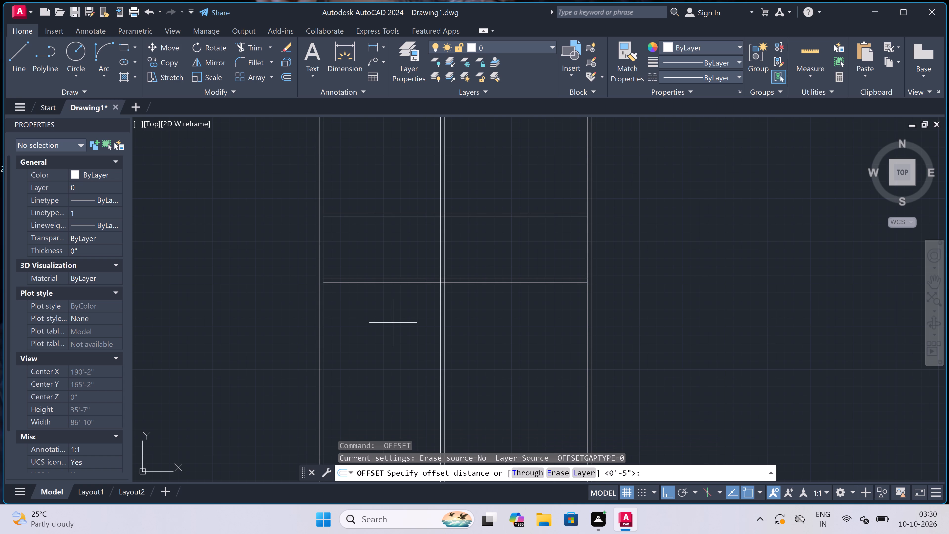
scroll(365, 289, "up", 1)
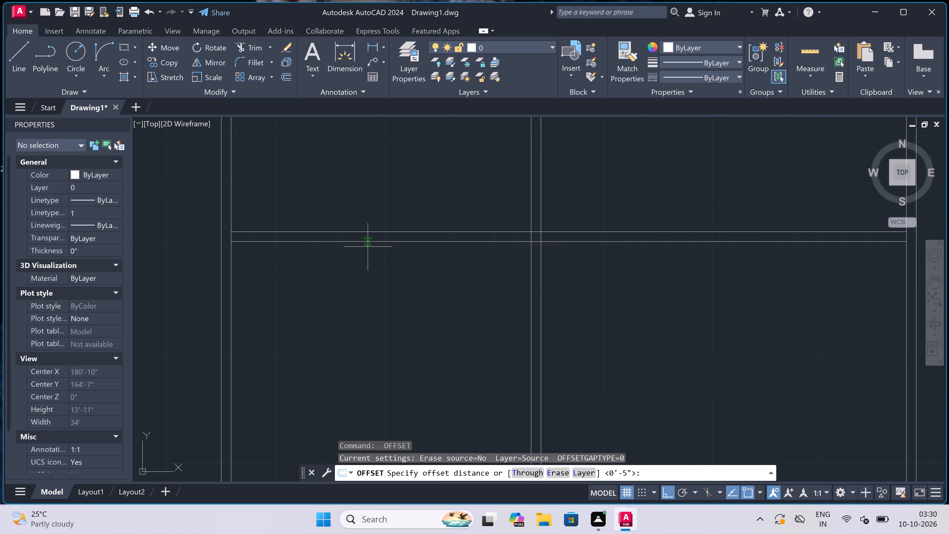
left_click(367, 245)
type("4'")
key("space")
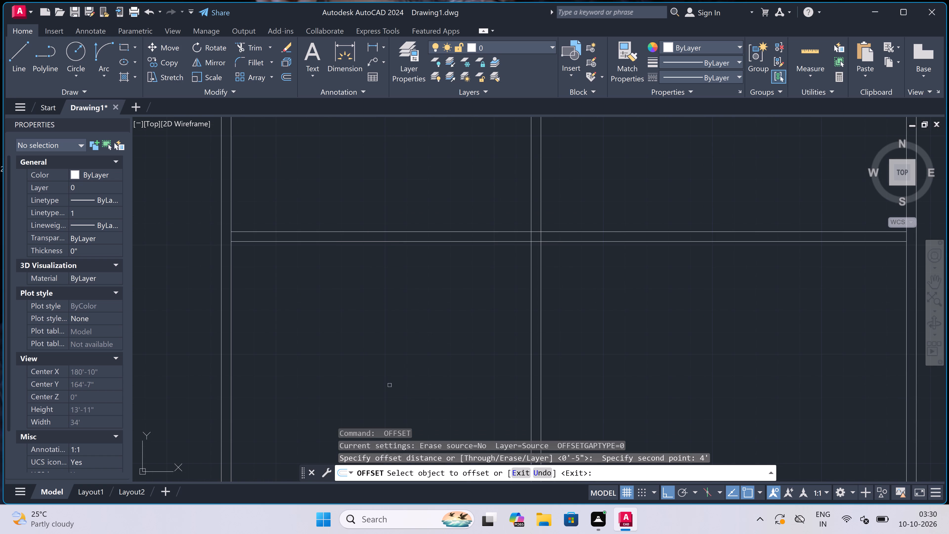
left_click(422, 241)
left_click(423, 329)
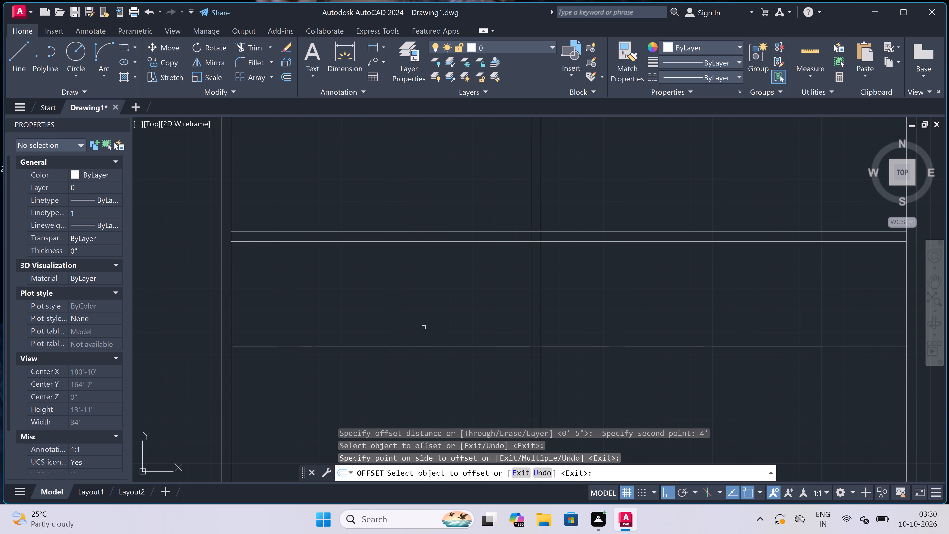
scroll(424, 327, "down", 4)
key("Escape")
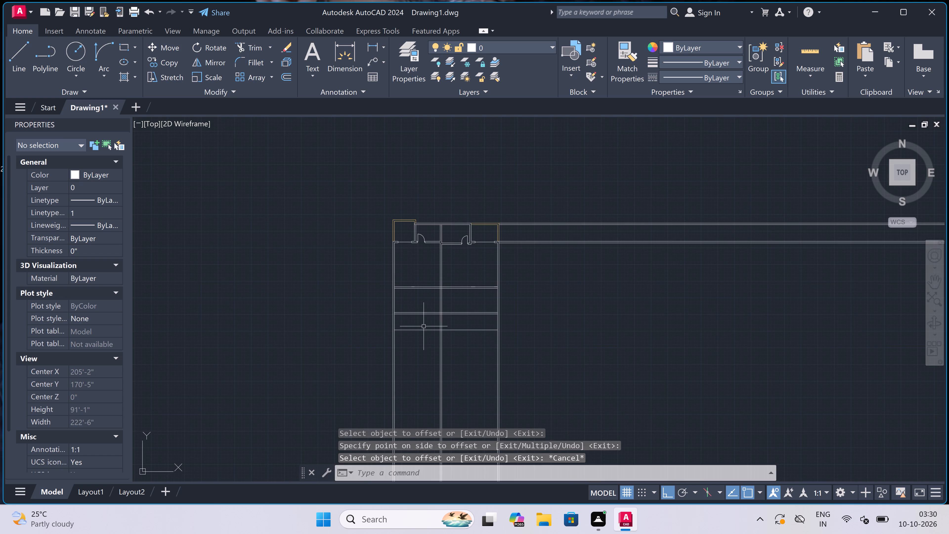
Offset the lowest cross line 4.5" downward to form the third cross-wall.
key("space")
scroll(424, 327, "up", 2)
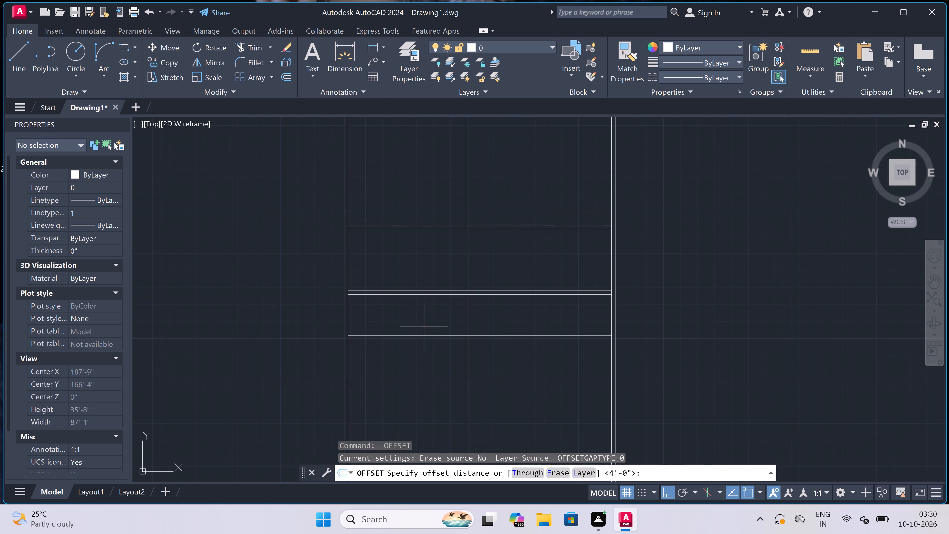
left_click(421, 337)
scroll(422, 382, "up", 2)
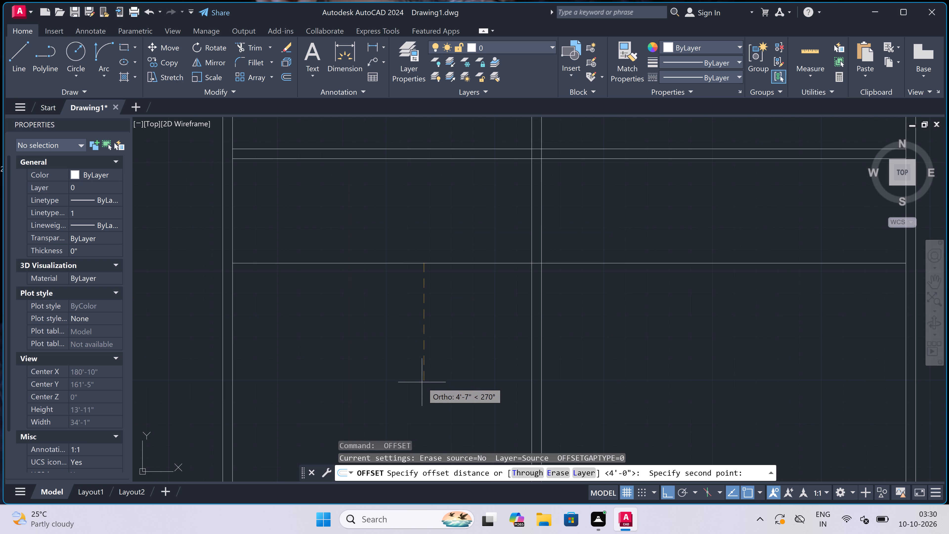
type("4.5")
type("\"")
key("space")
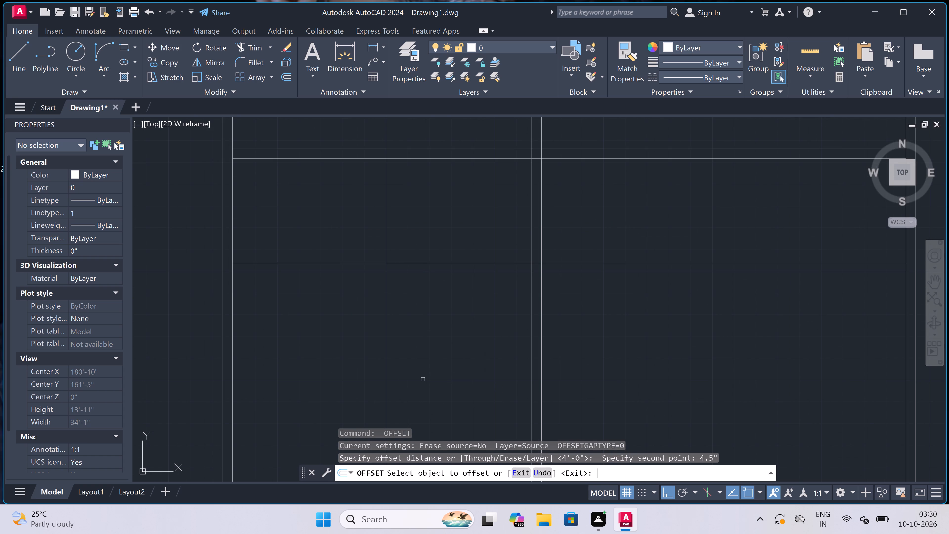
left_click(412, 263)
left_click(411, 282)
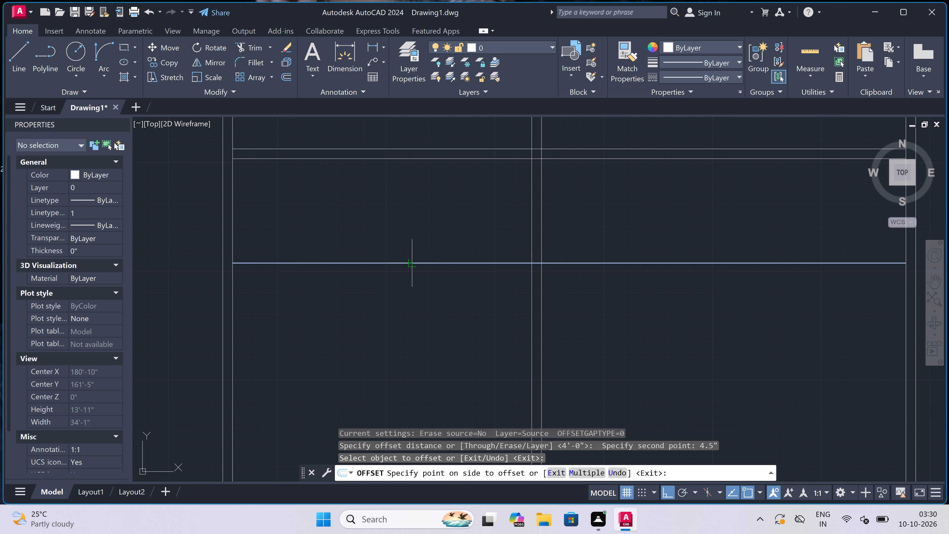
key("Escape")
Offset the lower line of the third cross-wall 11' downward.
key("space")
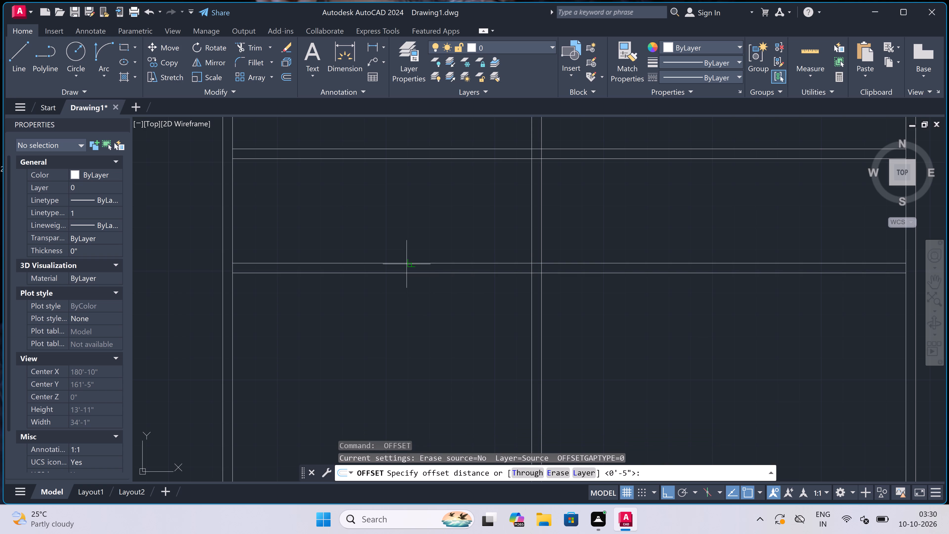
left_click(409, 272)
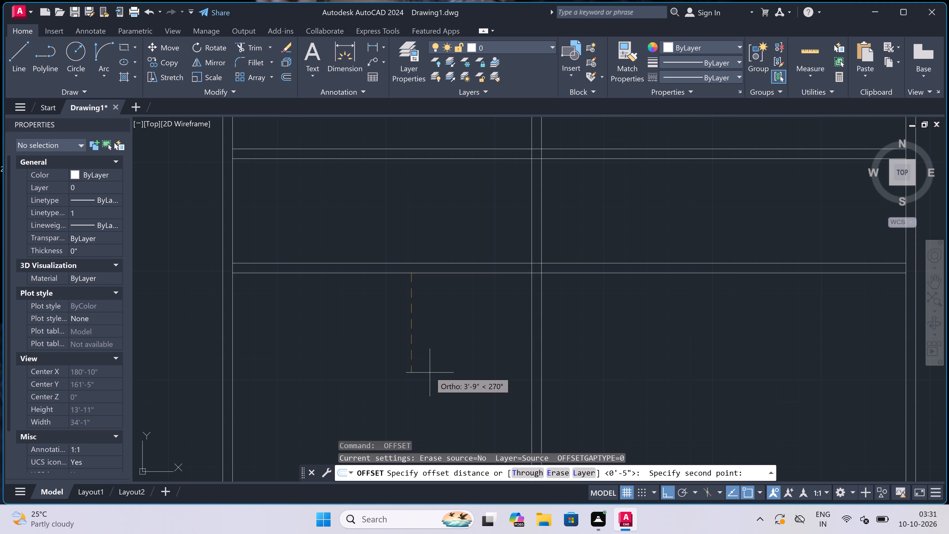
type("11")
type("'")
key("space")
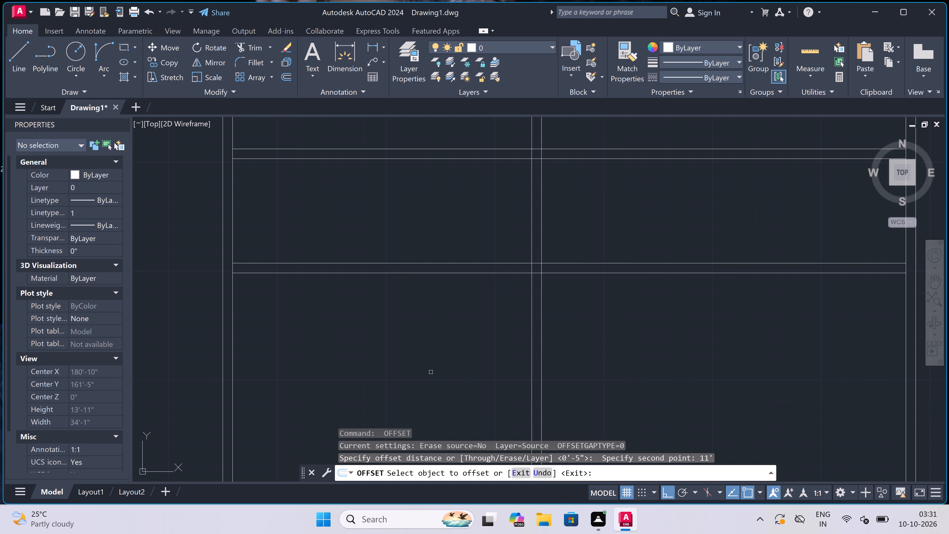
left_click(425, 273)
left_click(427, 302)
scroll(428, 302, "down", 3)
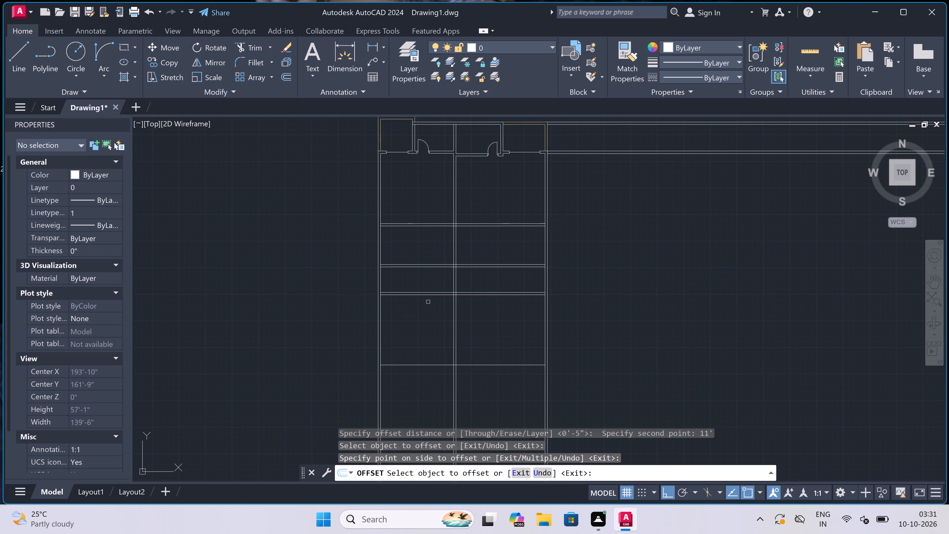
scroll(428, 302, "down", 2)
scroll(430, 330, "up", 3)
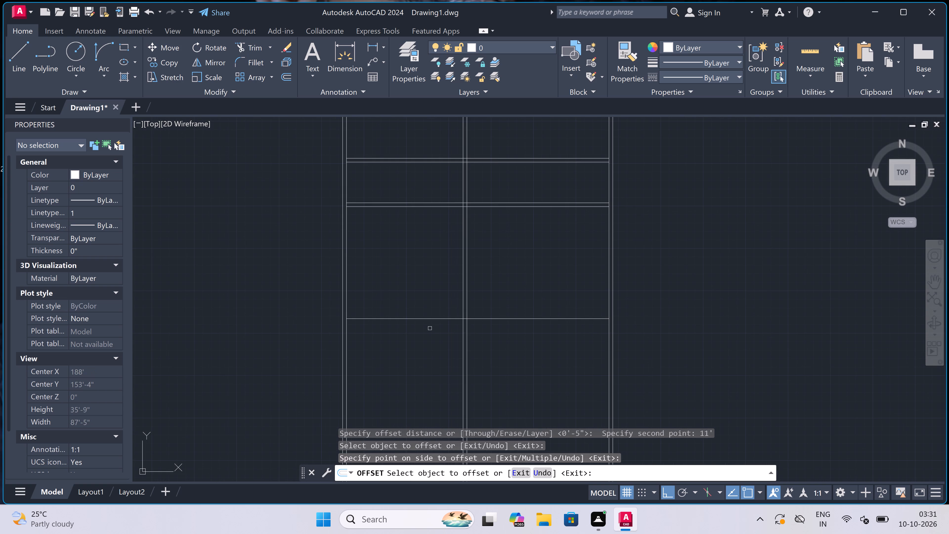
key("Escape")
Offset the lowest cross line 4.5" downward to form the fourth cross-wall.
key("space")
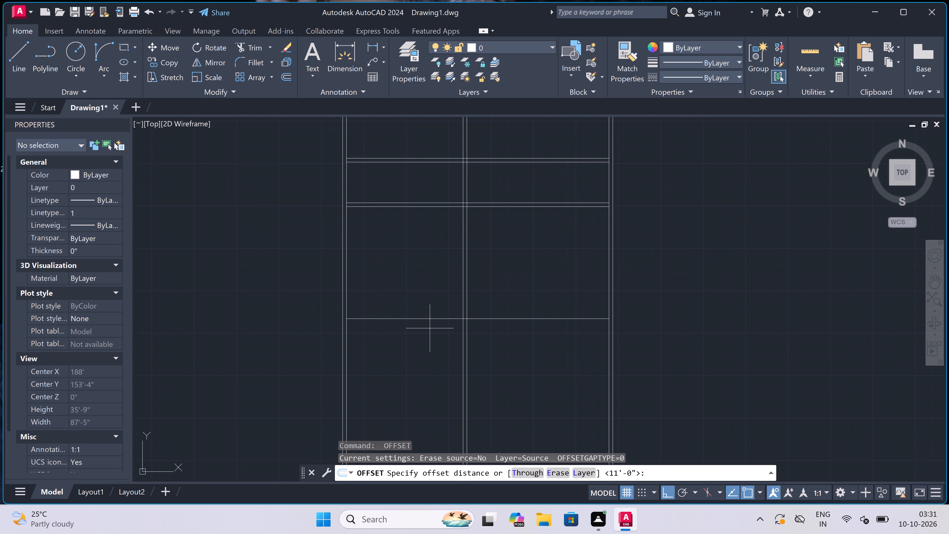
left_click(428, 317)
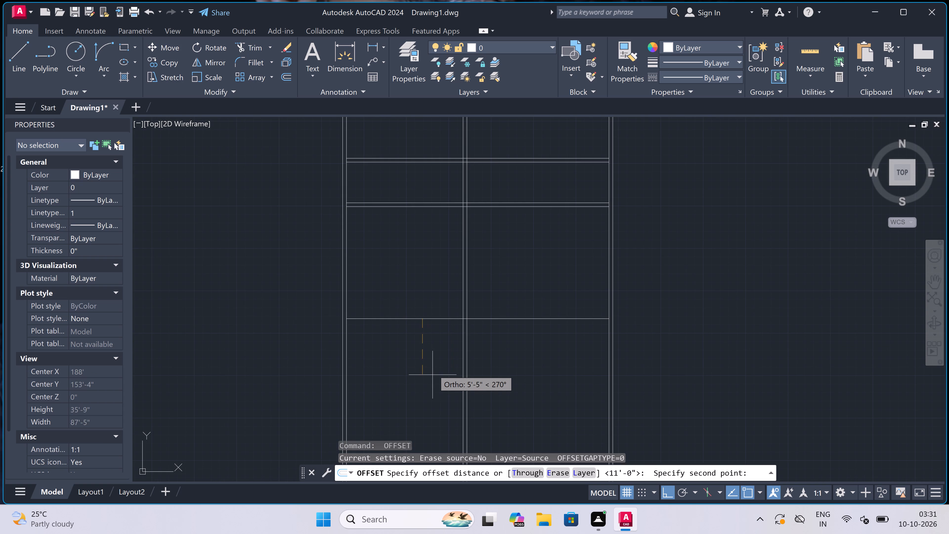
type("4.5")
type("\"")
key("space")
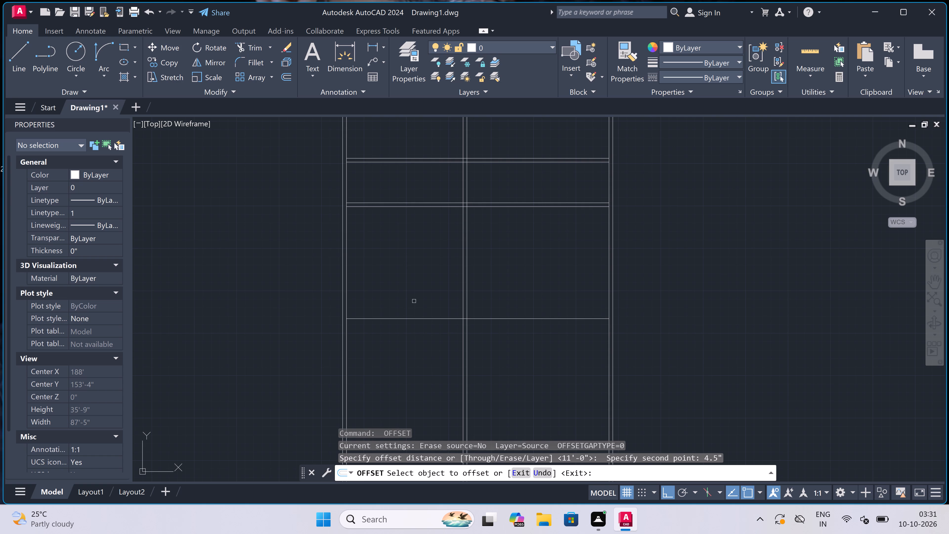
left_click(414, 319)
left_click(406, 380)
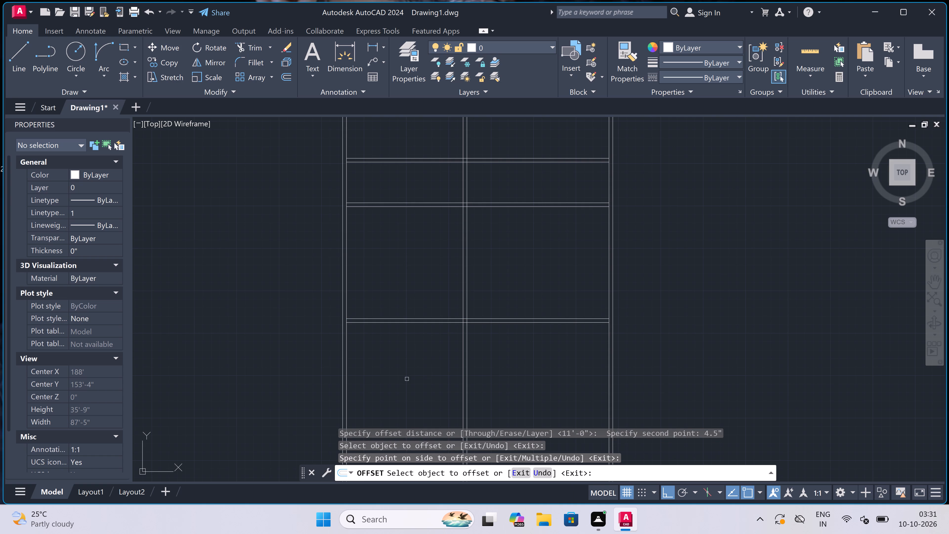
key("Escape")
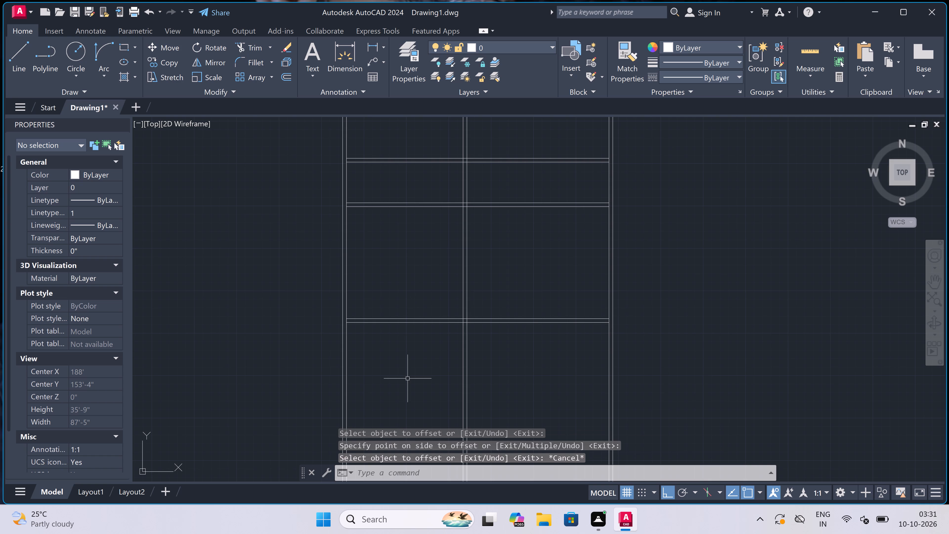
Extend the lower line of the fourth cross-wall westward to the outer line of the west wall.
type("ex")
key("space")
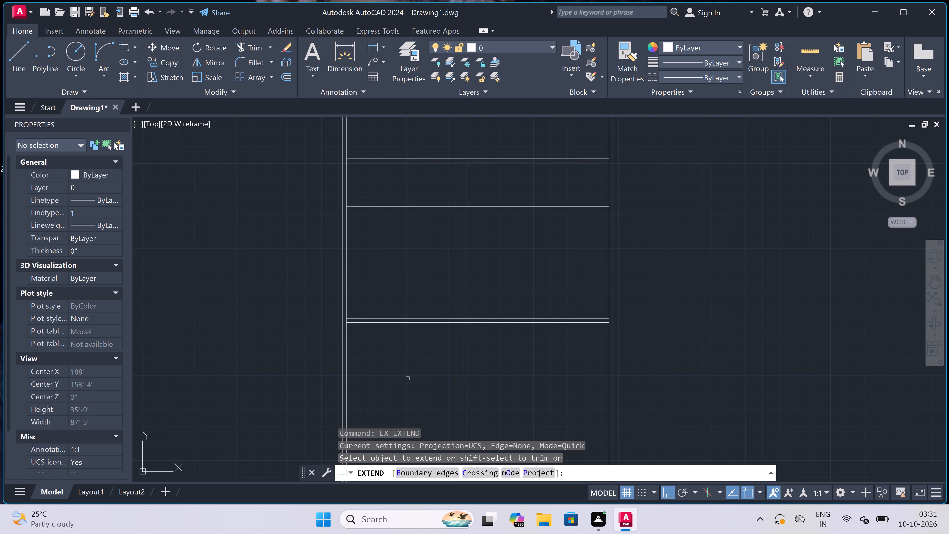
left_click(357, 322)
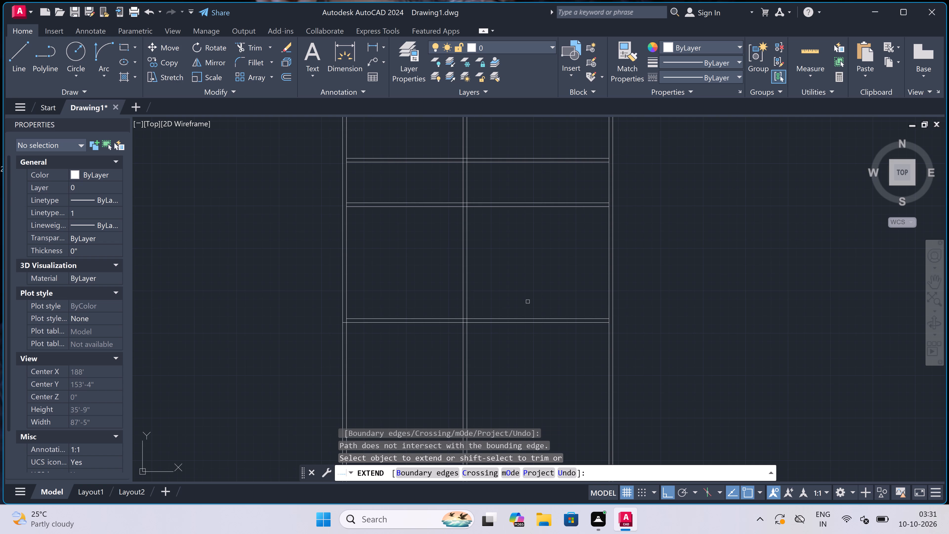
key("Escape")
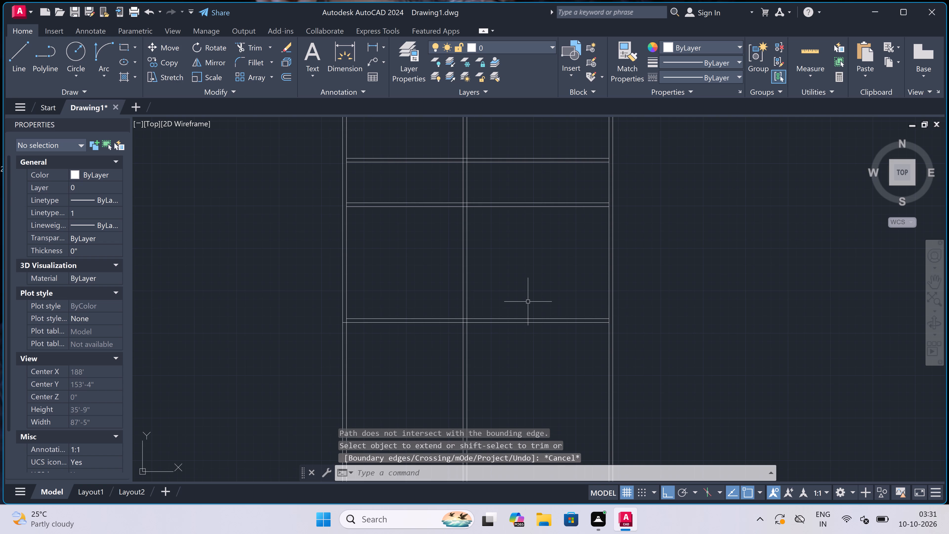
Trim away both lines of the second cross-wall east of the central wall.
type("tr")
key("space")
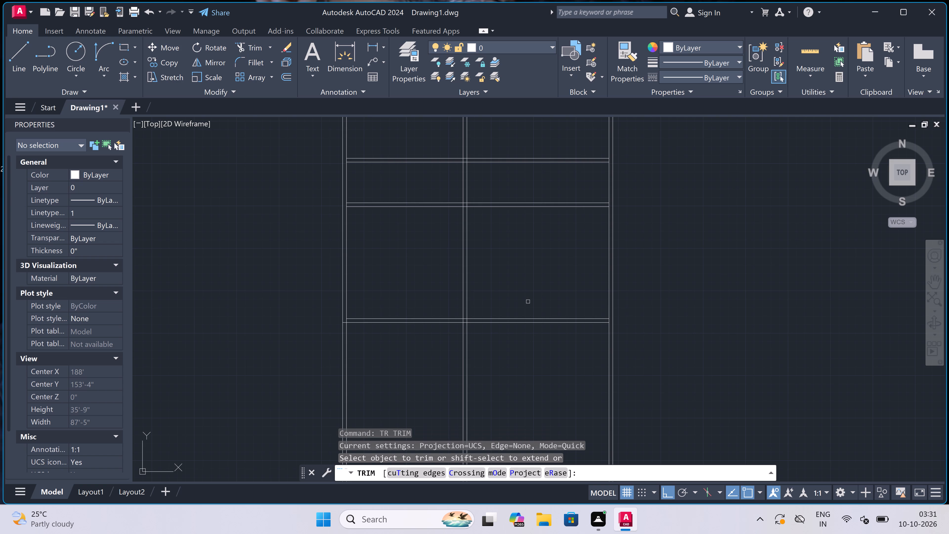
scroll(486, 308, "down", 2)
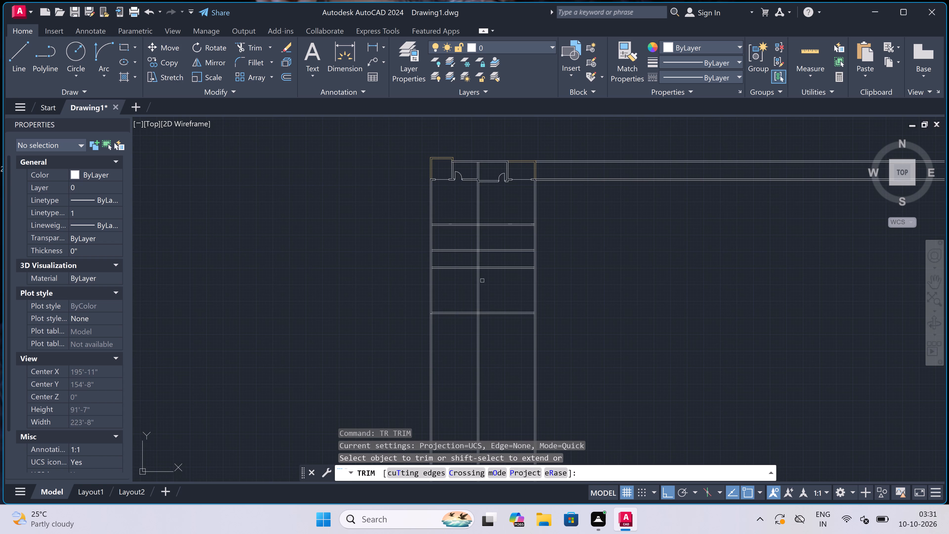
scroll(487, 245, "up", 1)
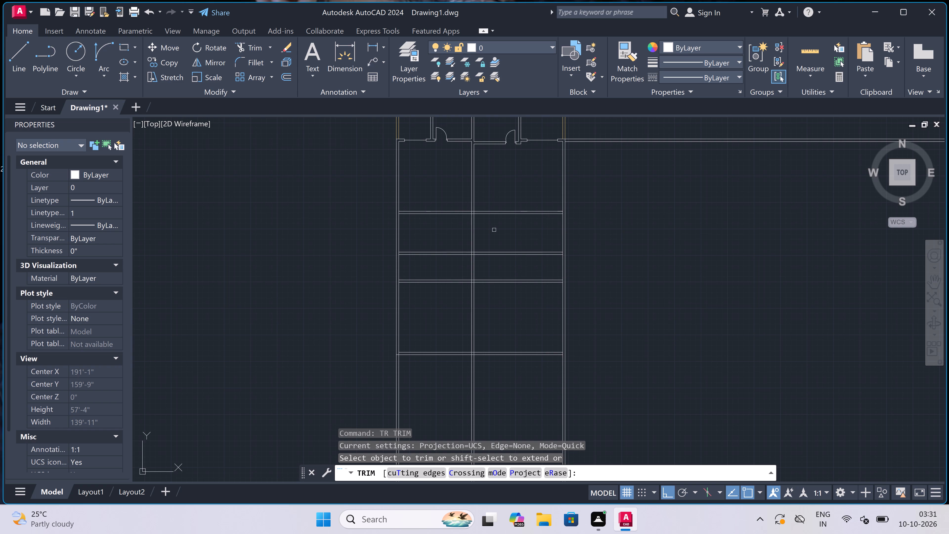
left_click(495, 231)
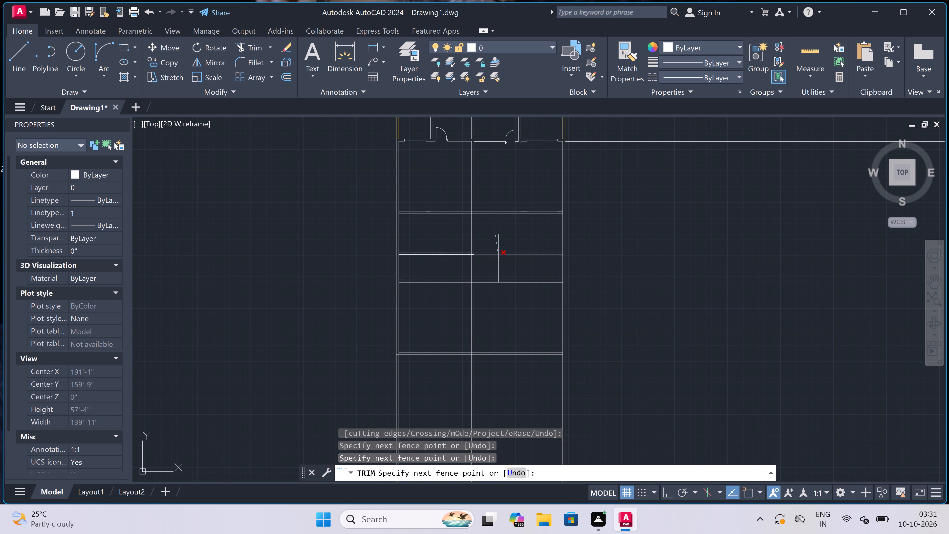
left_click(498, 259)
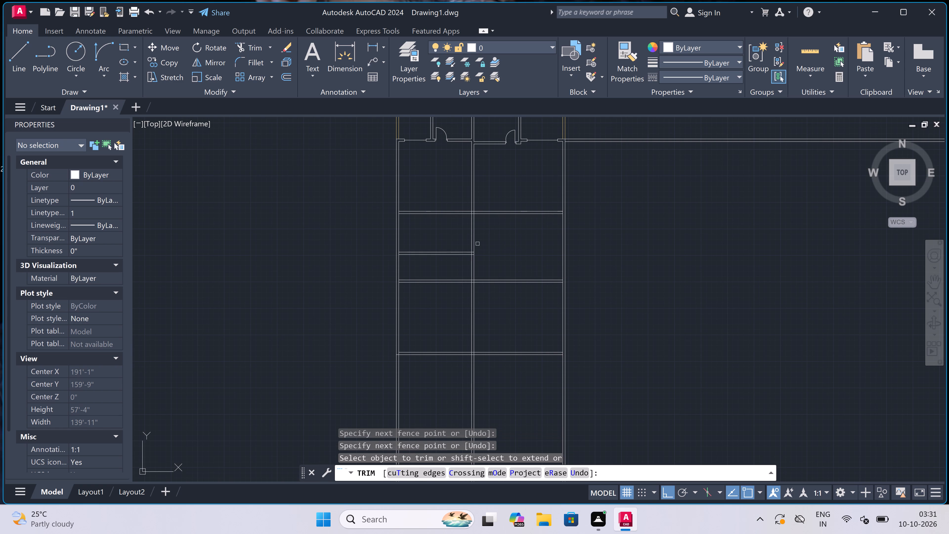
Trim the overlapping wall lines inside the junction of the first cross-wall and the central wall.
scroll(475, 210, "up", 3)
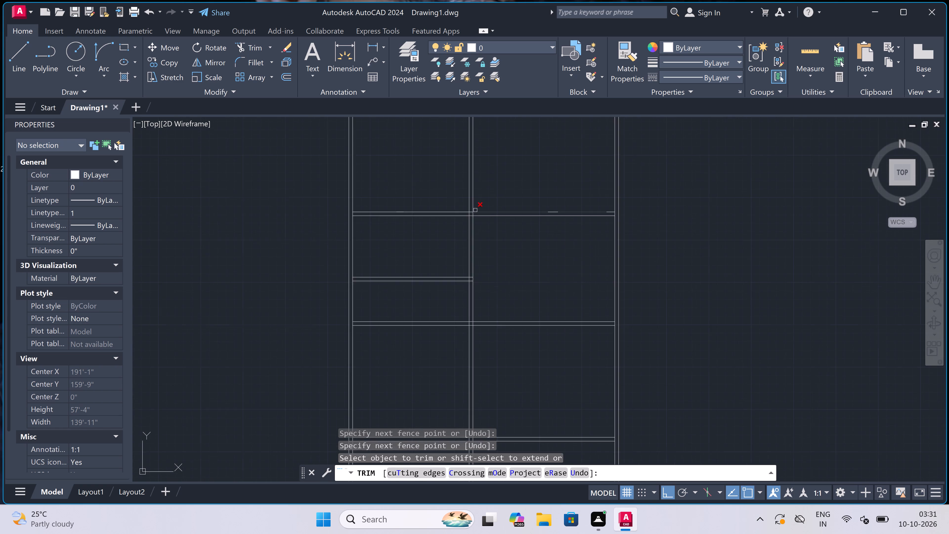
scroll(469, 210, "up", 2)
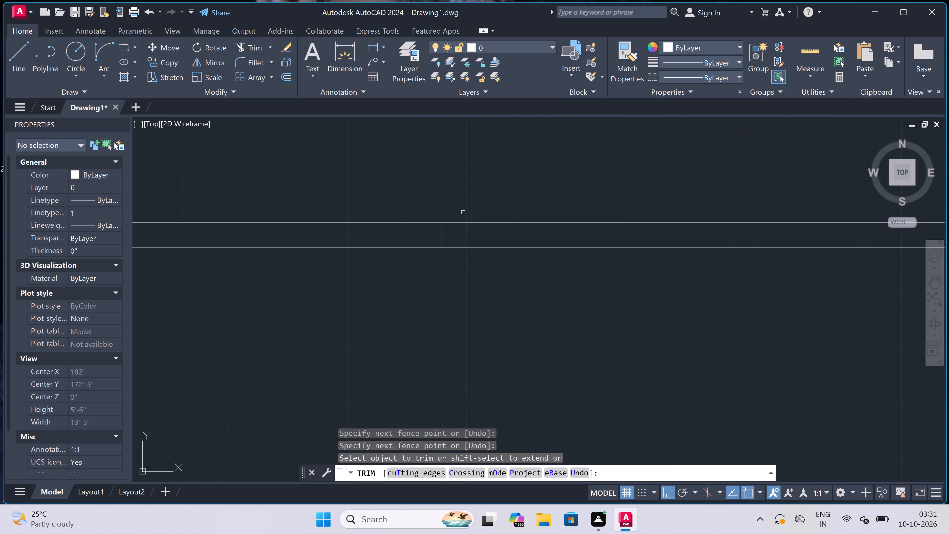
left_click(460, 214)
left_click(459, 241)
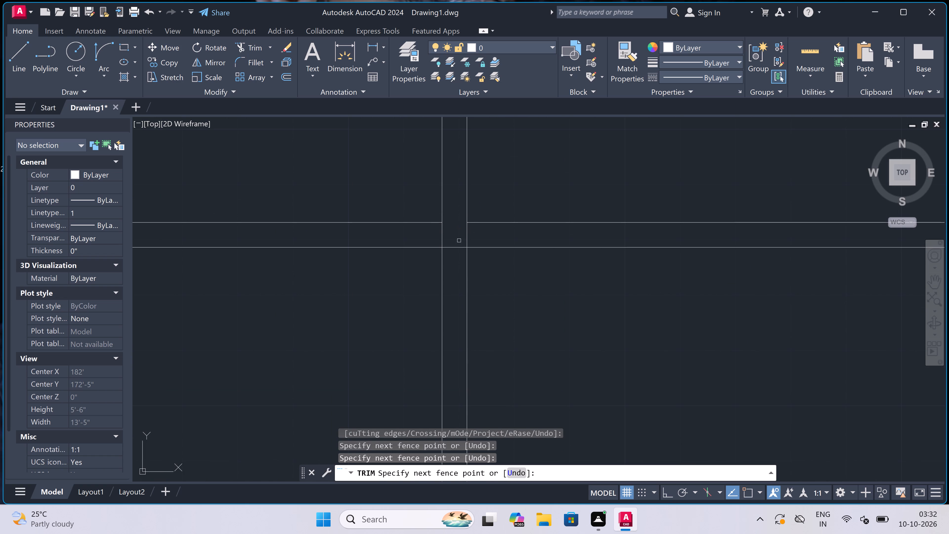
left_click(457, 252)
left_click(454, 236)
left_click(436, 237)
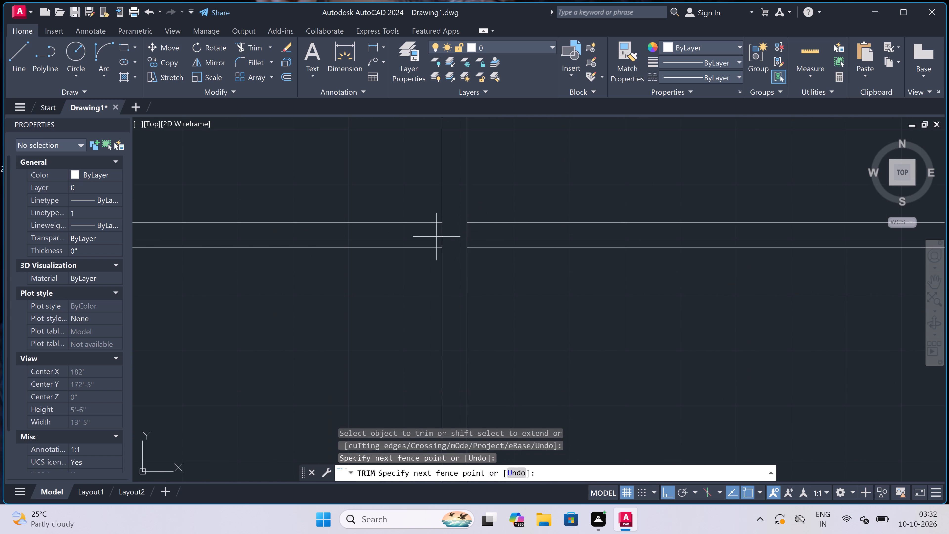
left_click(471, 230)
scroll(472, 229, "down", 3)
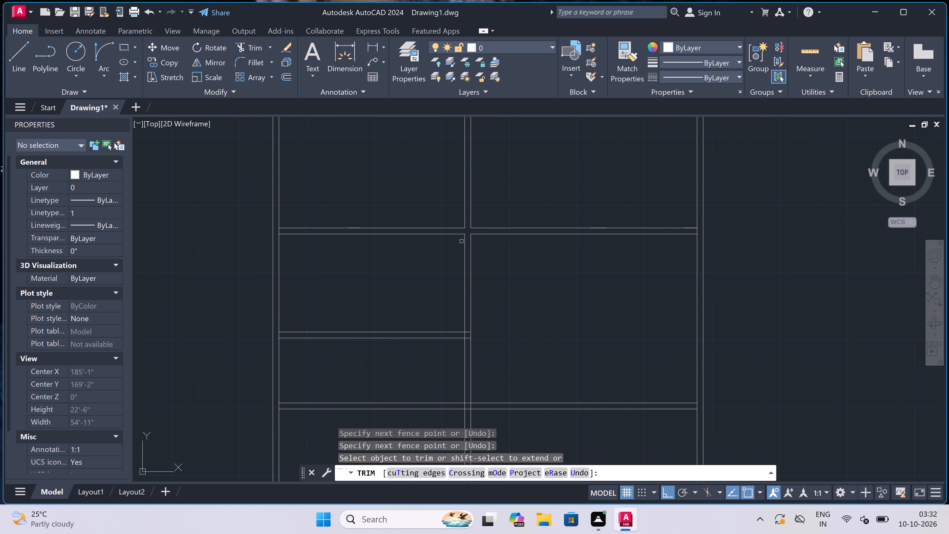
scroll(461, 241, "up", 3)
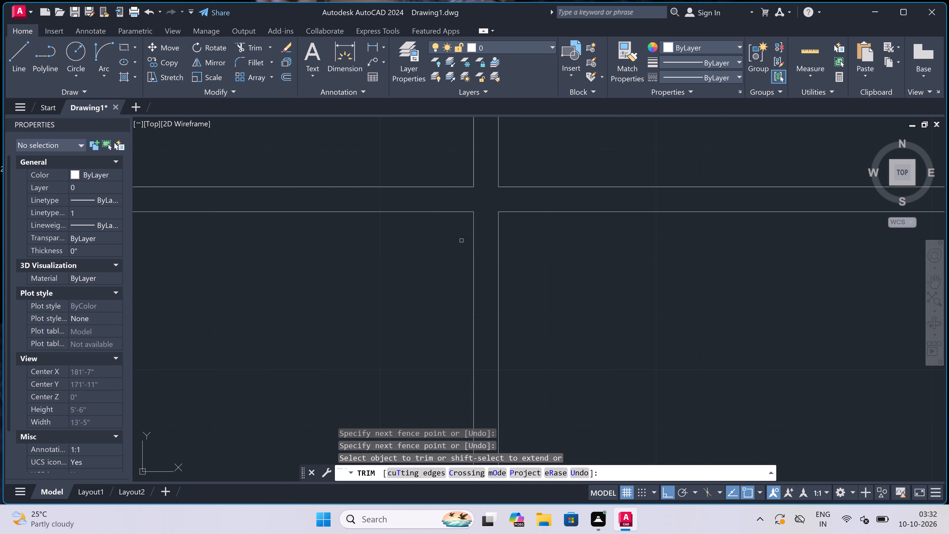
key("Escape")
Extend the lower line of the first cross-wall across the gap at the central wall.
type("ex")
key("space")
left_click(454, 212)
scroll(454, 212, "down", 3)
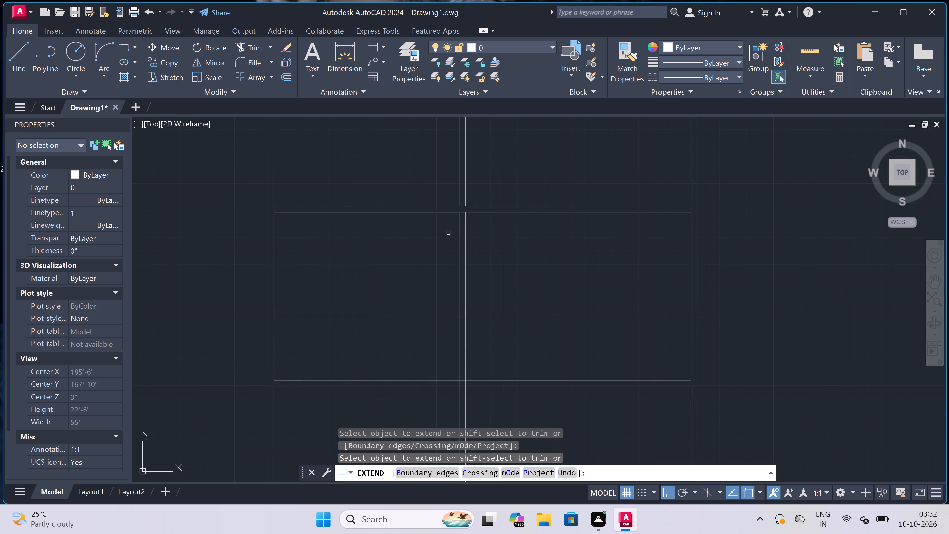
key("Escape")
Draw a 7'5" line eastward from the west wall's inner face along the first cross-wall's lower line.
type("l")
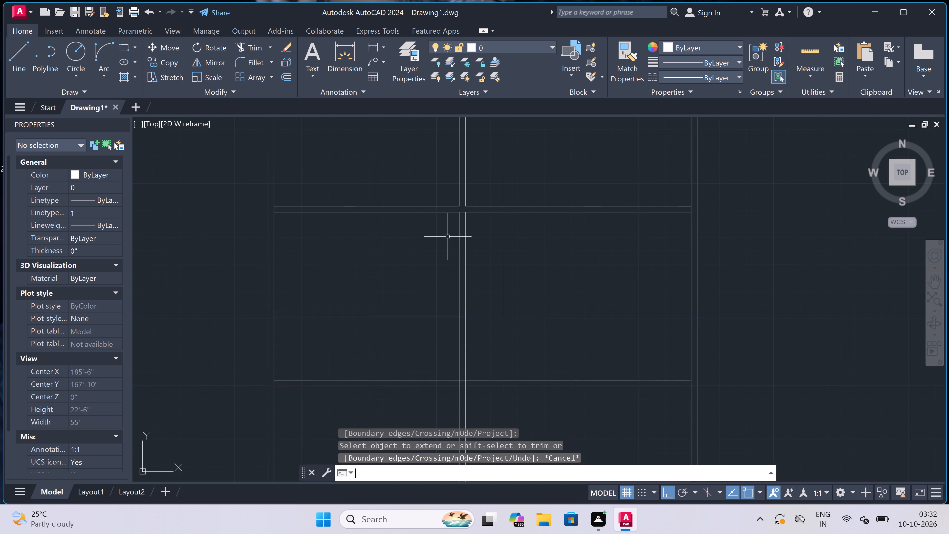
key("space")
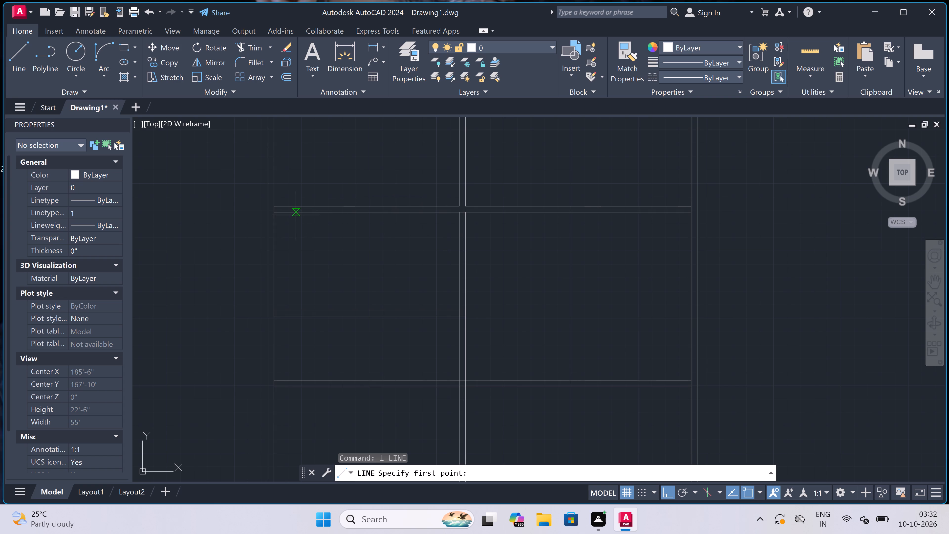
left_click(277, 210)
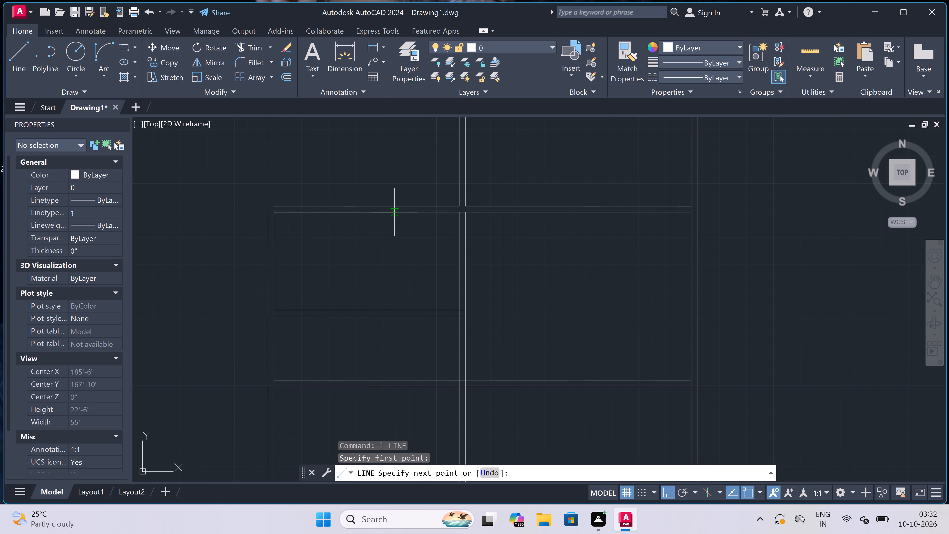
type("7'")
key("5")
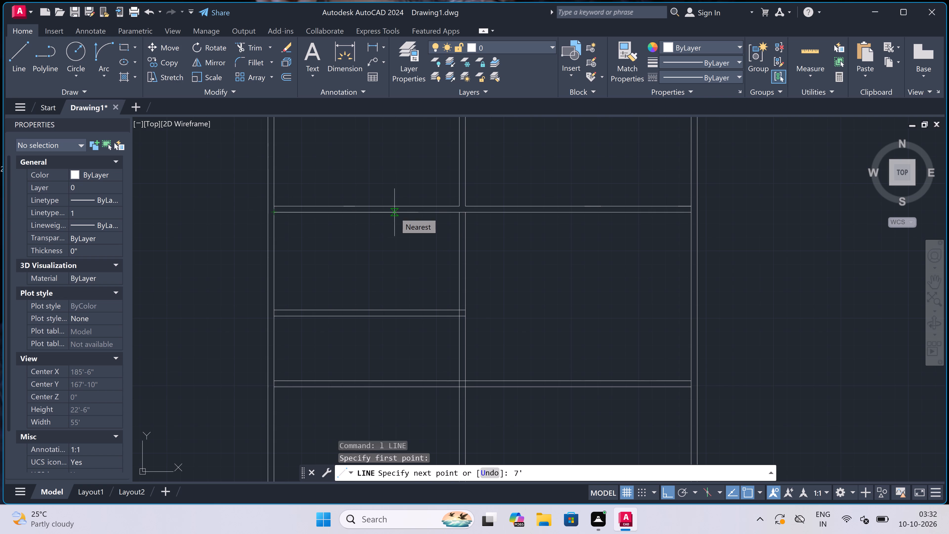
type("\"")
key("space")
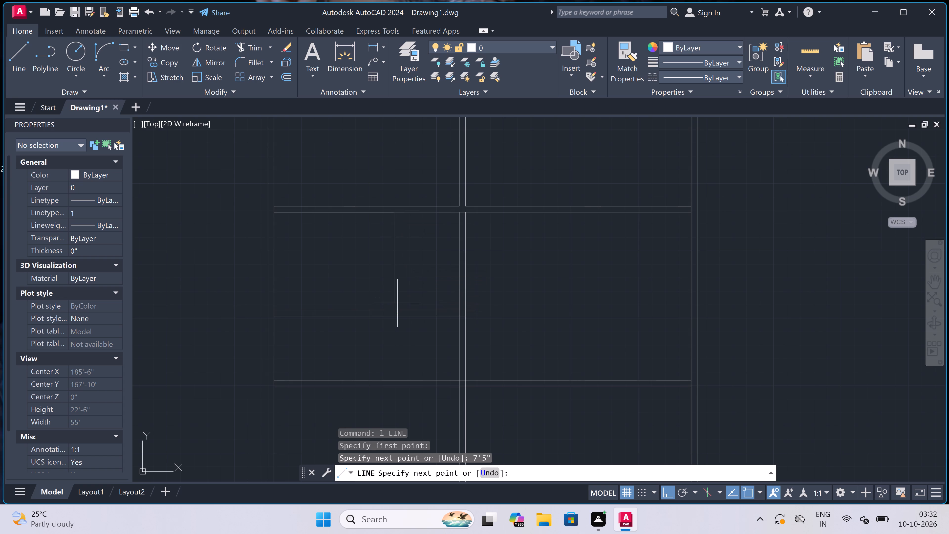
Draw a 4.5" wide partition from the 7'5" line's end down to the second cross-wall's lower line and back up to the first cross-wall.
scroll(398, 303, "up", 2)
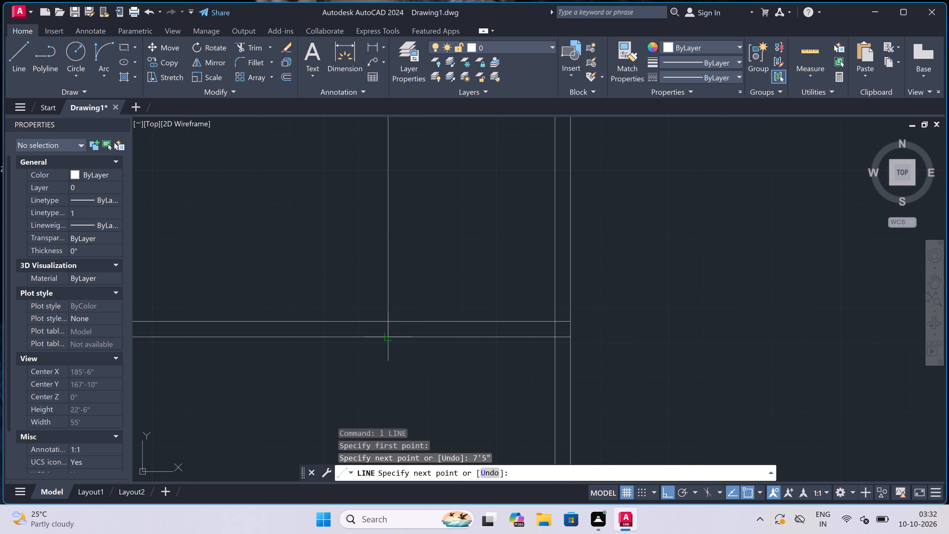
left_click(391, 334)
key("4")
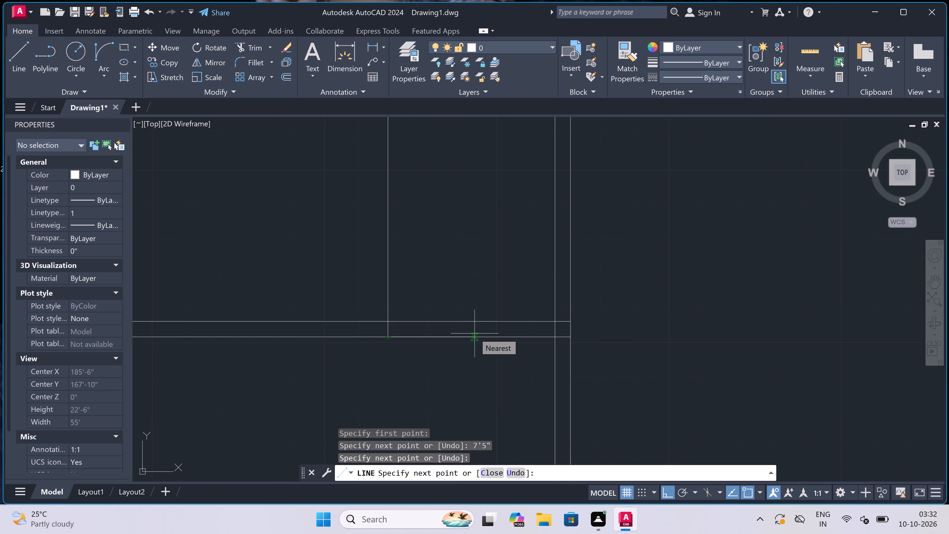
type(".5")
type("\"")
key("space")
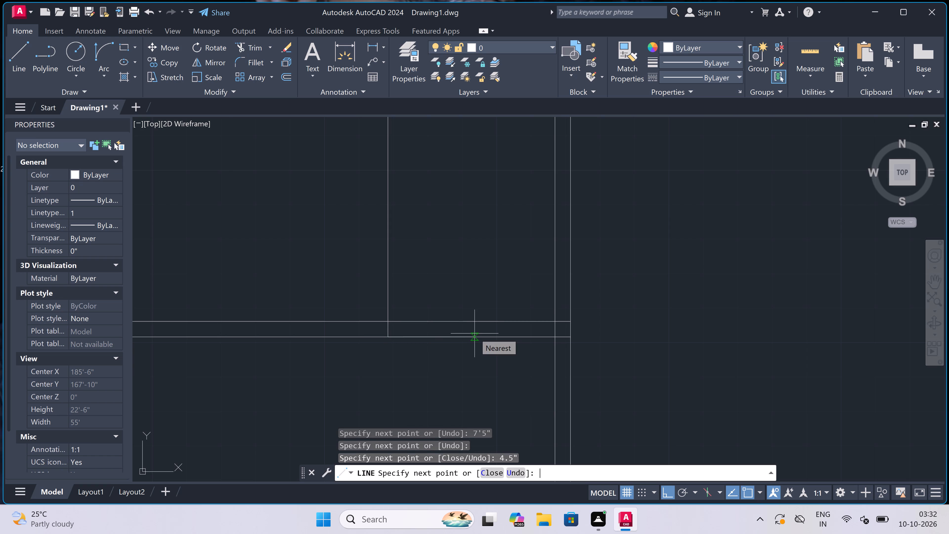
scroll(475, 333, "down", 1)
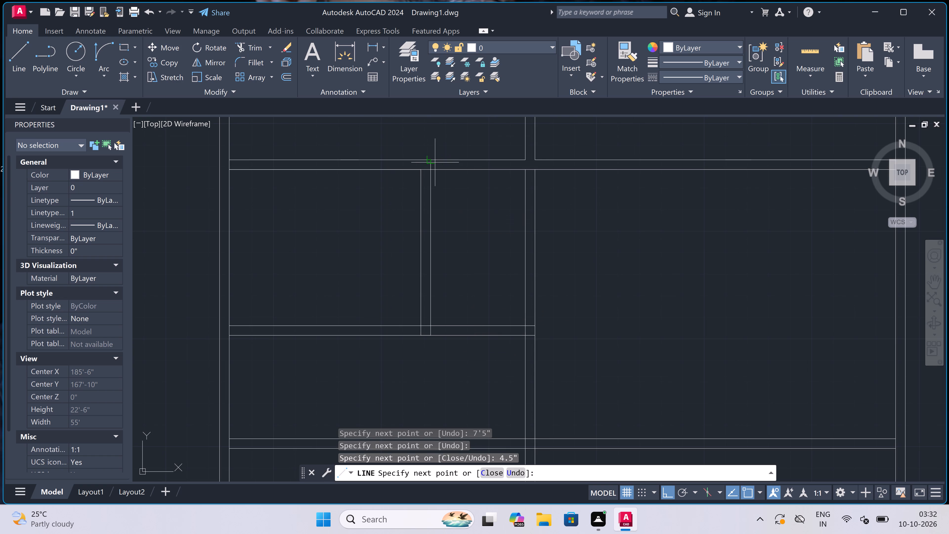
scroll(435, 162, "up", 2)
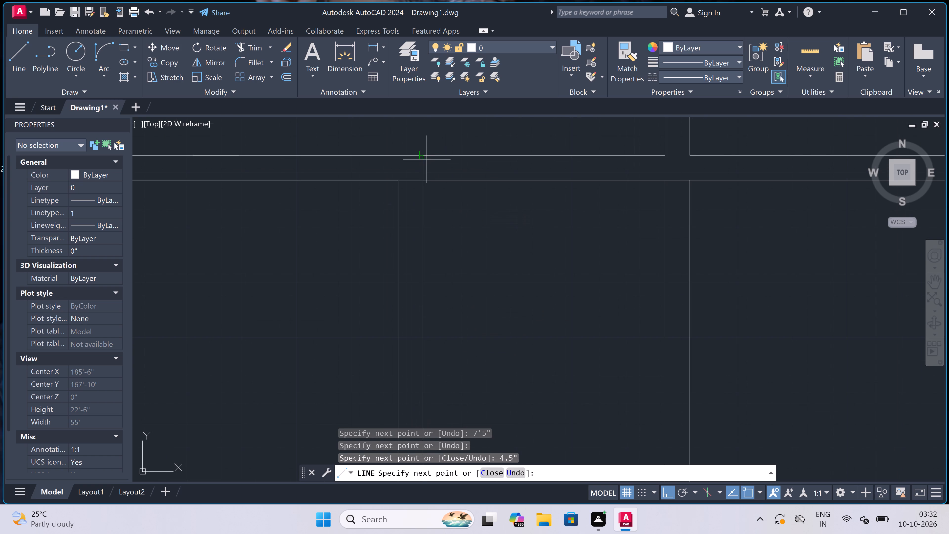
left_click(424, 177)
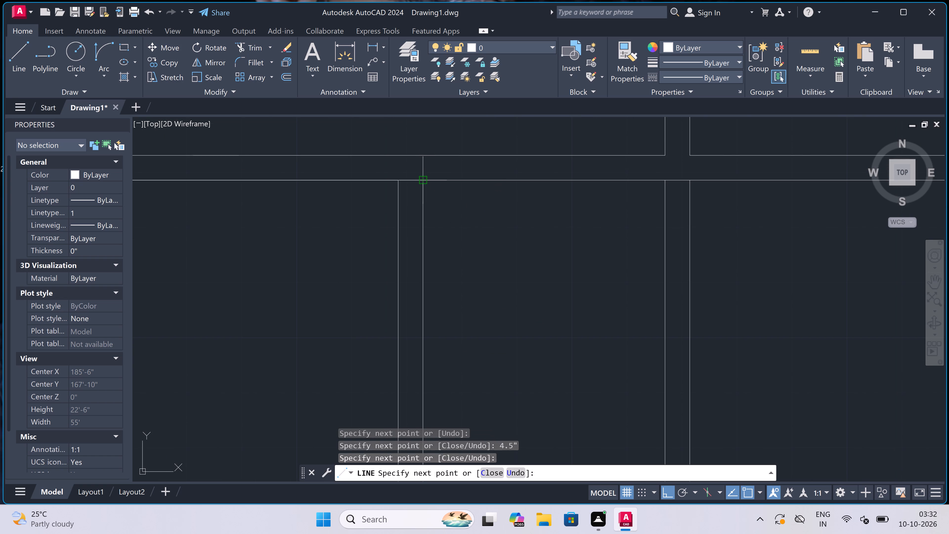
key("Escape")
Draw a 6'8" line eastward from the west wall's inner face along the third cross-wall's upper line.
key("space")
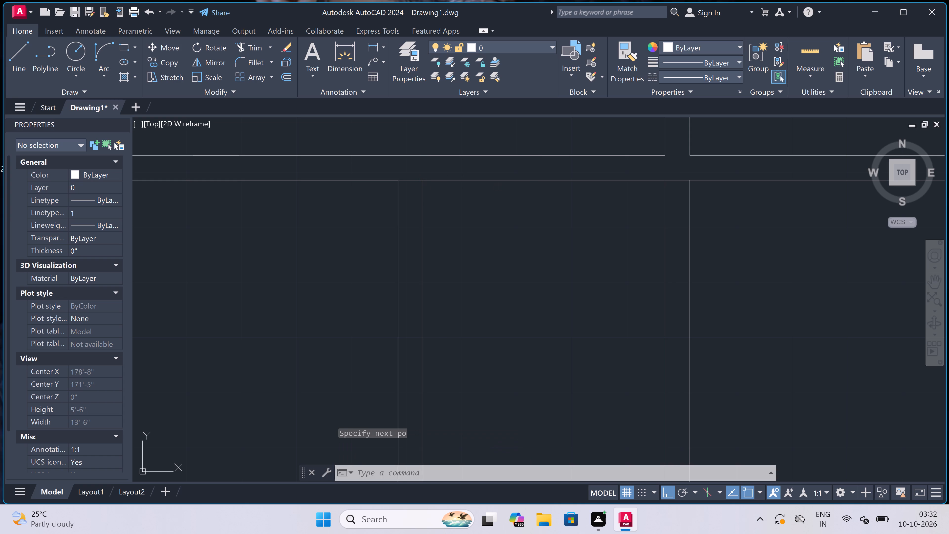
scroll(415, 154, "down", 3)
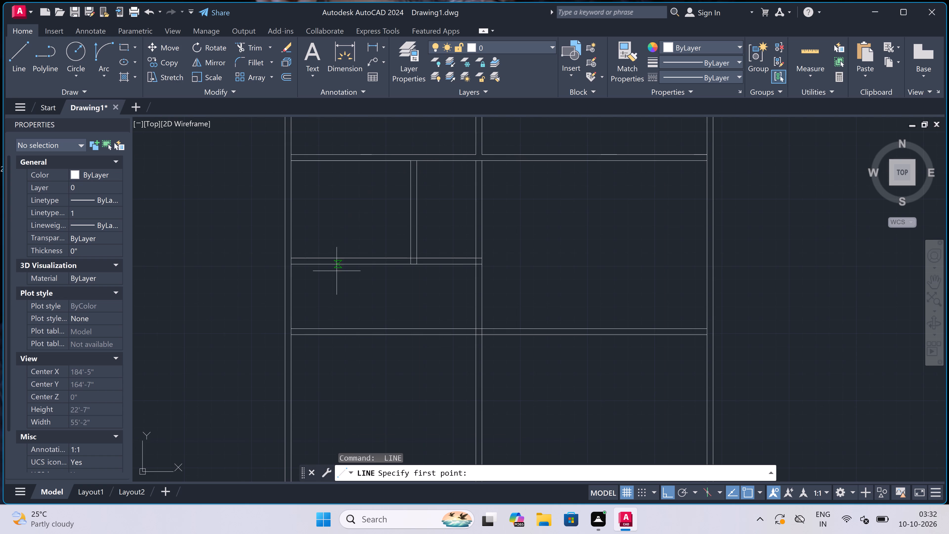
left_click(290, 328)
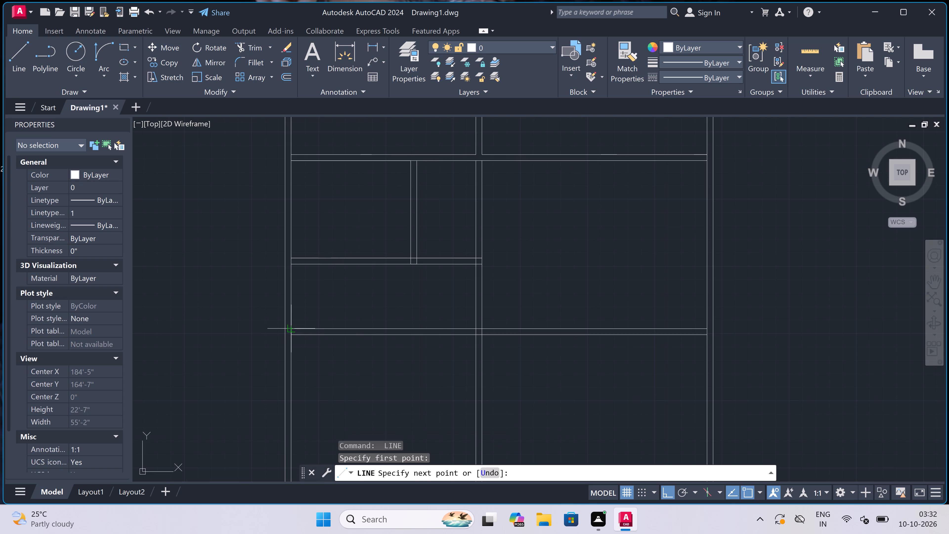
type("6'8")
type("\"")
key("space")
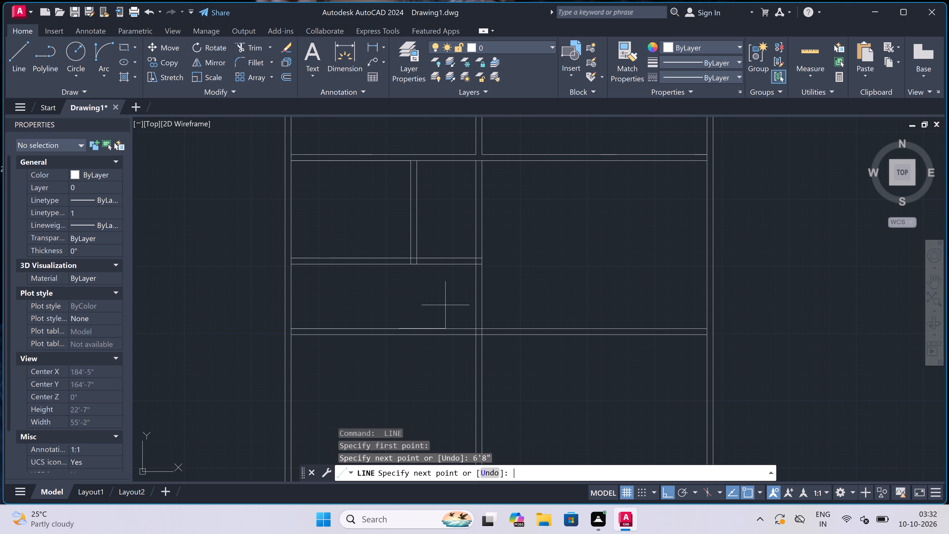
Draw a 4.5" wide partition from the 6'8" line's end up to the second cross-wall's lower line and back down to the third cross-wall.
left_click(397, 265)
scroll(397, 264, "up", 1)
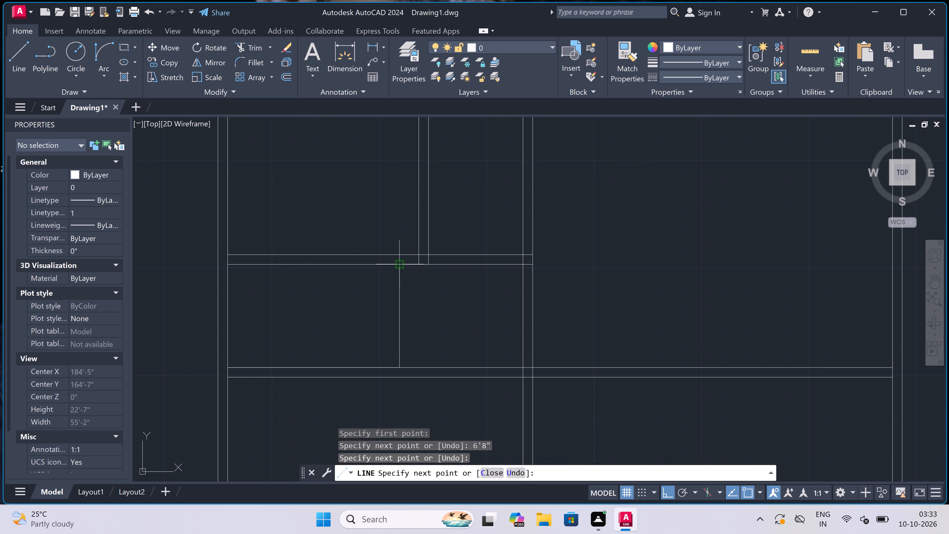
scroll(397, 264, "up", 1)
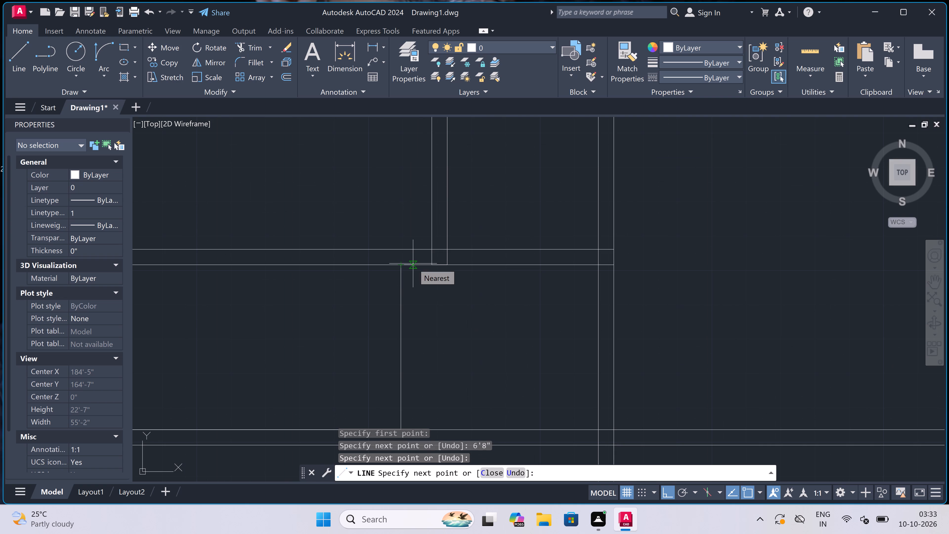
type("4.")
key("5")
key("shift+quotedbl")
key("space")
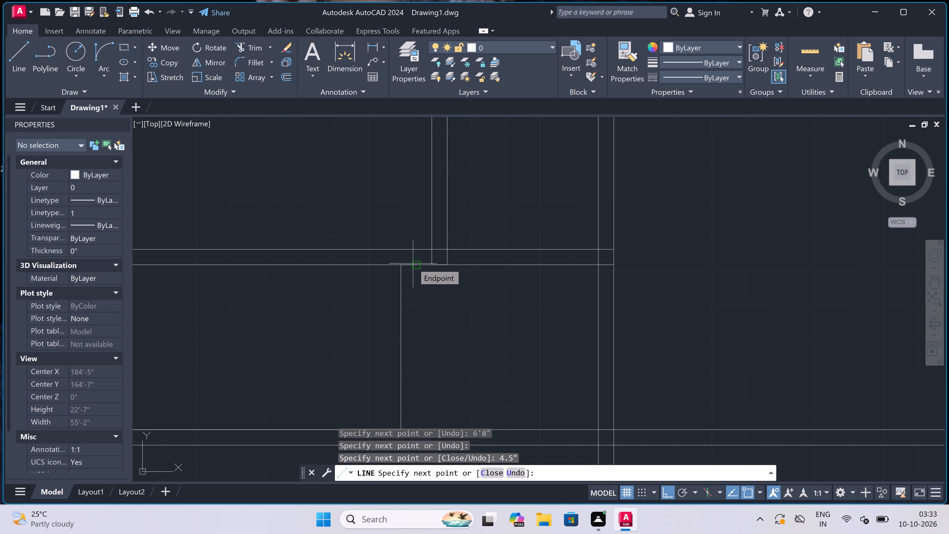
scroll(413, 264, "down", 1)
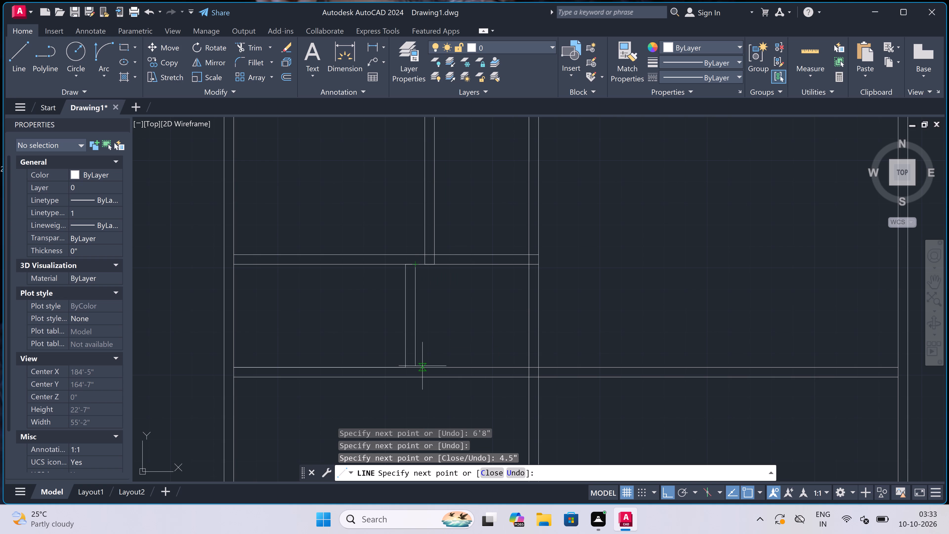
scroll(418, 377, "up", 2)
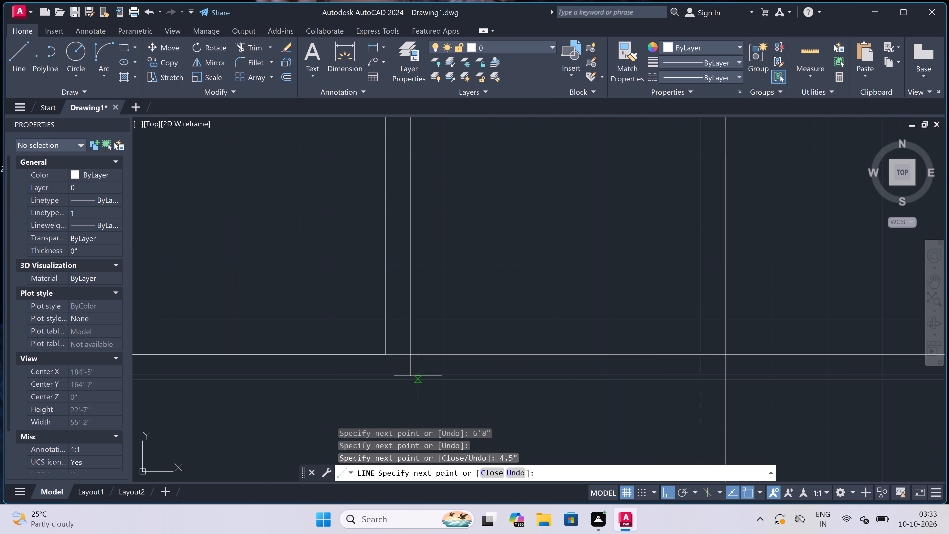
left_click(411, 352)
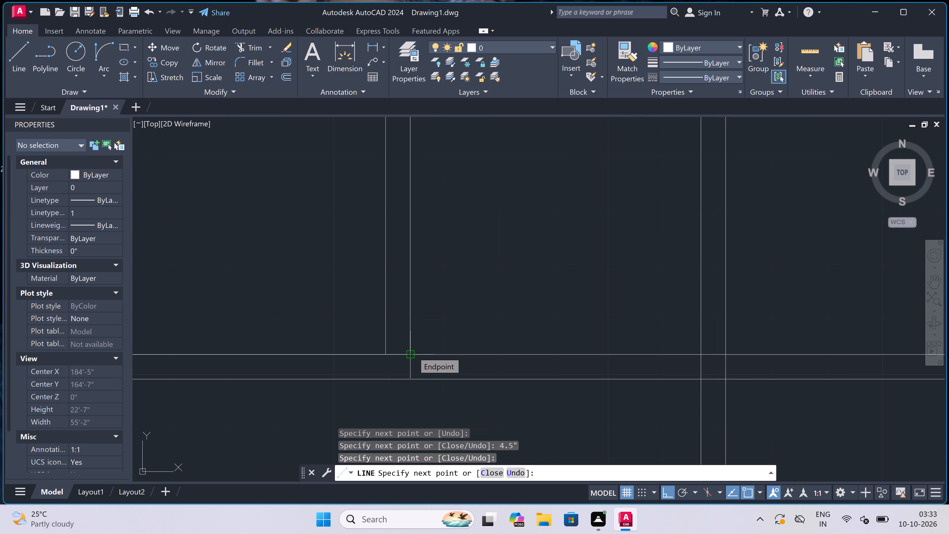
key("Escape")
Trim away the central wall between the first and third cross-walls, and the second cross-wall east of the upper partition.
type("tr")
key("space")
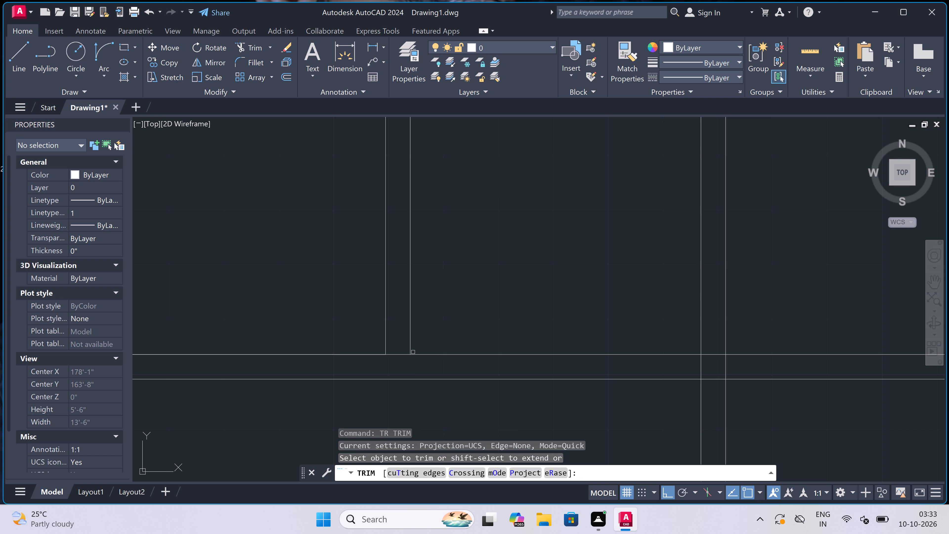
scroll(414, 352, "down", 4)
scroll(444, 284, "up", 2)
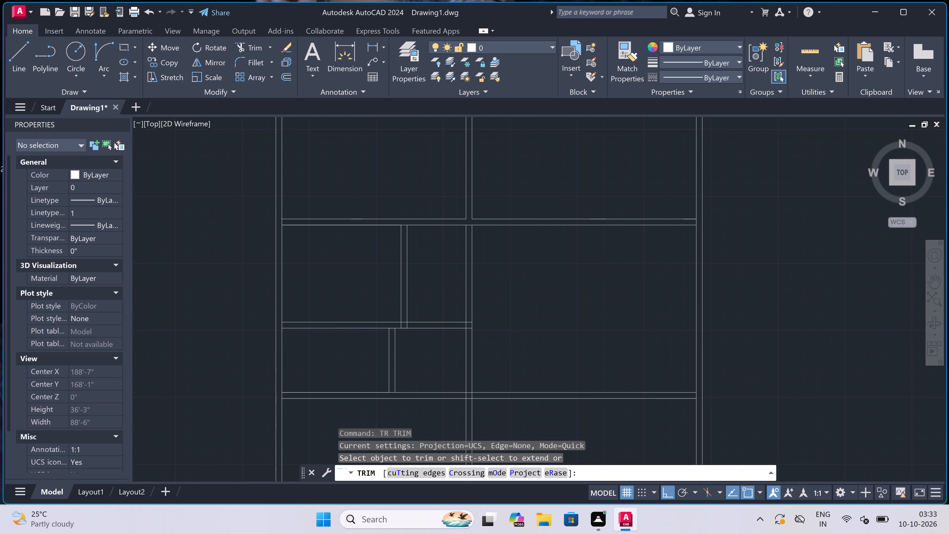
left_click(444, 284)
left_click(550, 282)
scroll(432, 298, "down", 1)
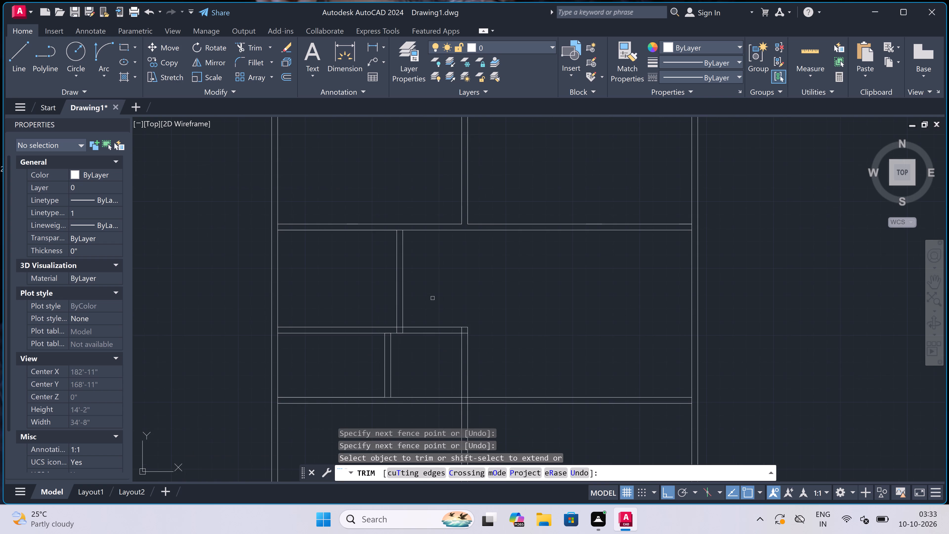
left_click(432, 298)
left_click(432, 368)
left_click(433, 367)
left_click(571, 368)
key("Escape")
Delete the leftover small square where the second cross-wall met the central wall.
left_click(521, 293)
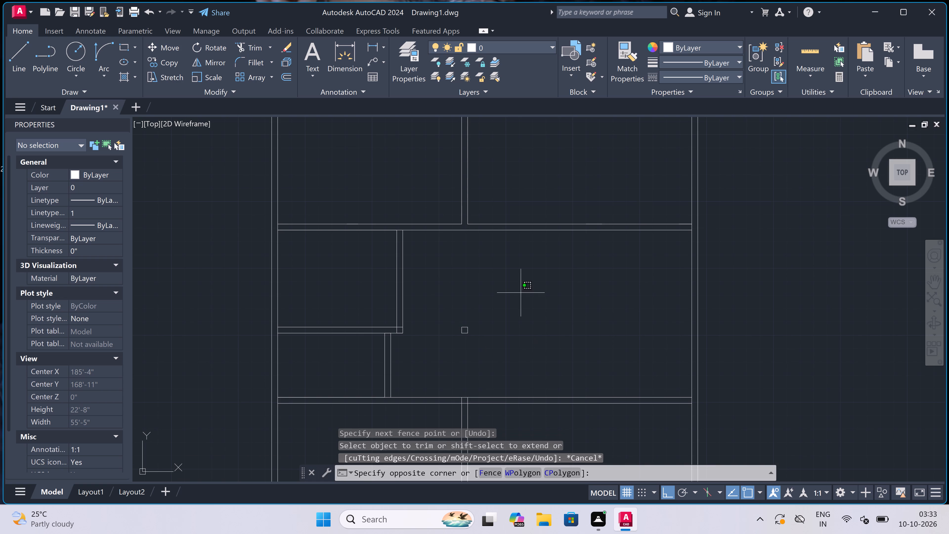
left_click(439, 366)
key("Delete")
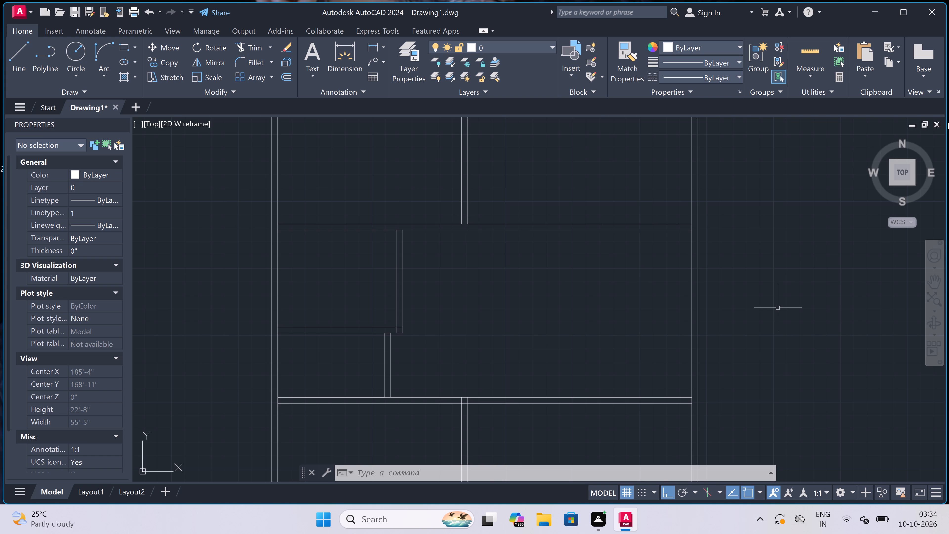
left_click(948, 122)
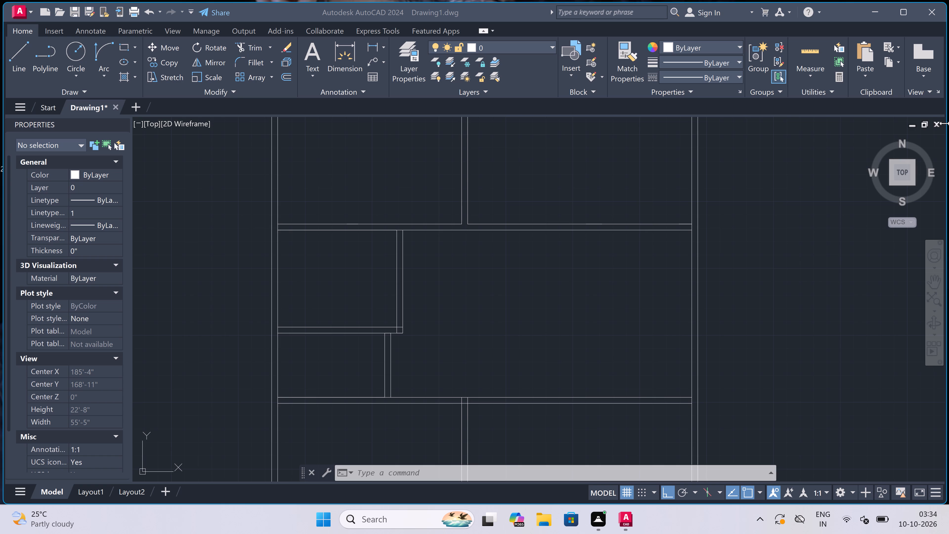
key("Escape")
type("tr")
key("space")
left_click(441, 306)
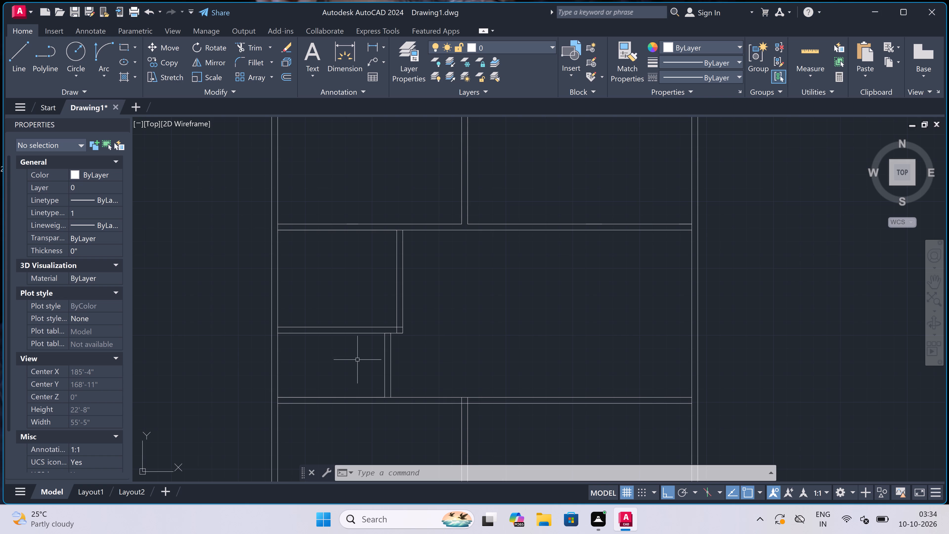
Trim the overlapping lines inside the corner where the upper partition meets the second cross-wall.
type("tr")
key("space")
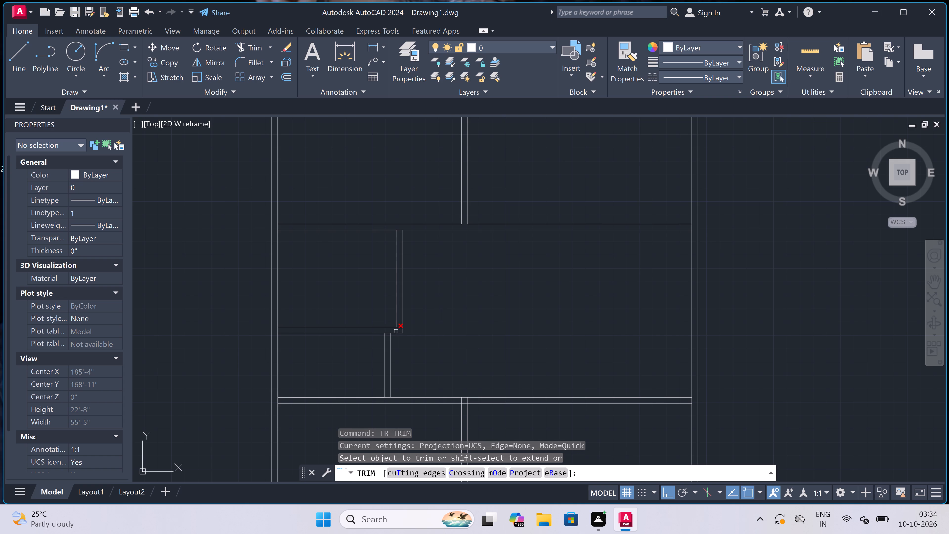
scroll(401, 341, "up", 2)
scroll(397, 303, "up", 1)
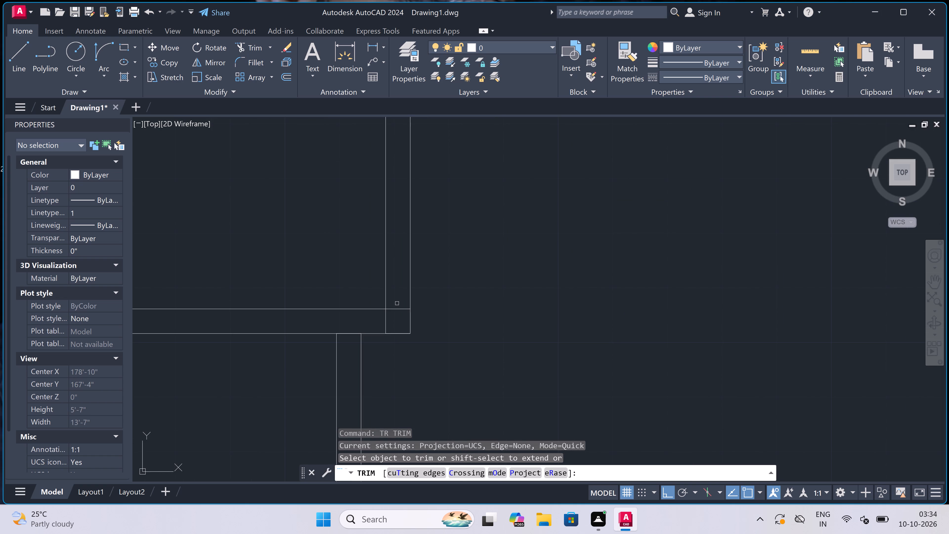
scroll(397, 303, "up", 1)
left_click(397, 304)
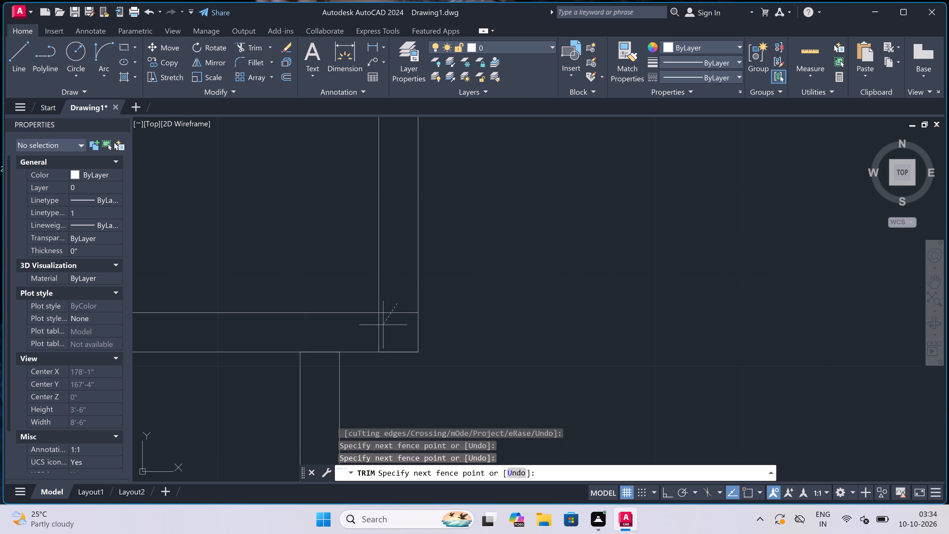
left_click(368, 337)
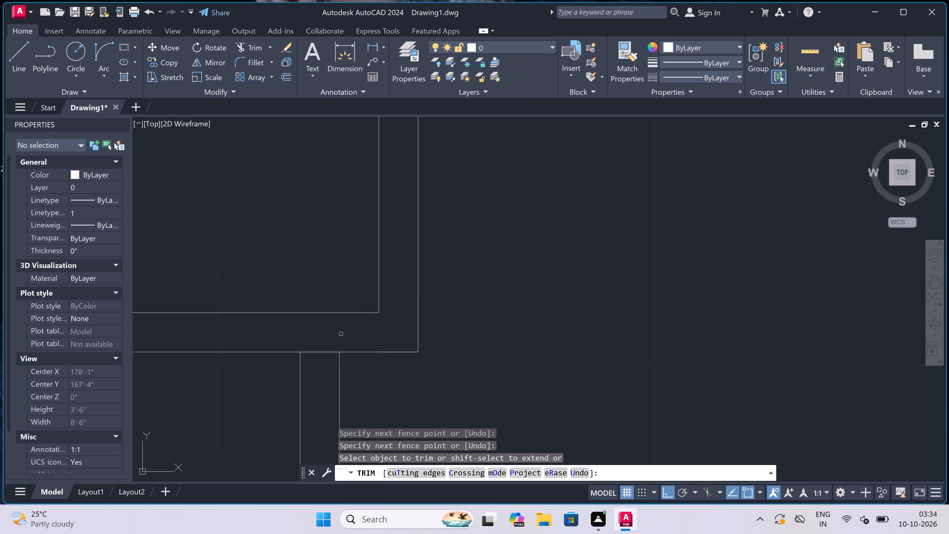
Trim the cross-wall lines between the lower partition's faces at its junctions with the second and third cross-walls.
left_click(338, 334)
left_click(319, 359)
scroll(339, 327, "down", 5)
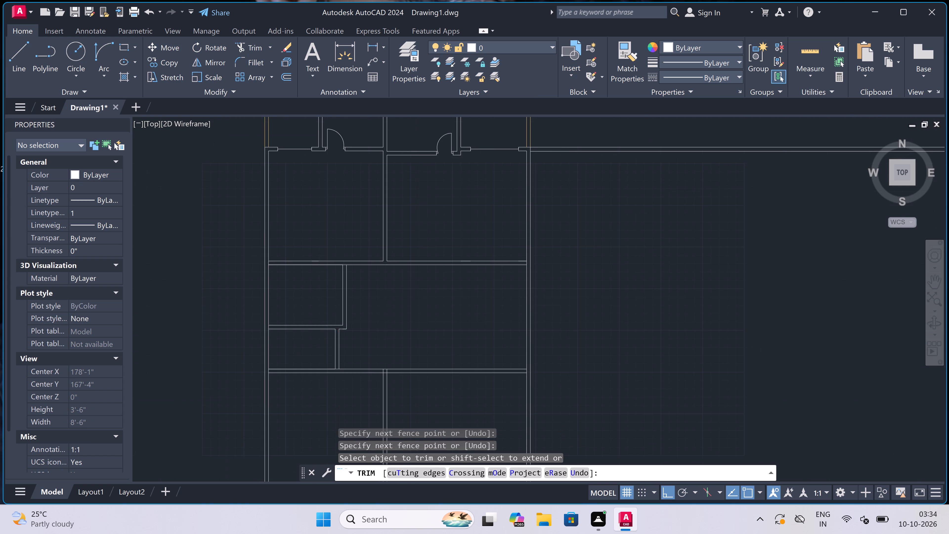
scroll(338, 367, "up", 4)
left_click(329, 377)
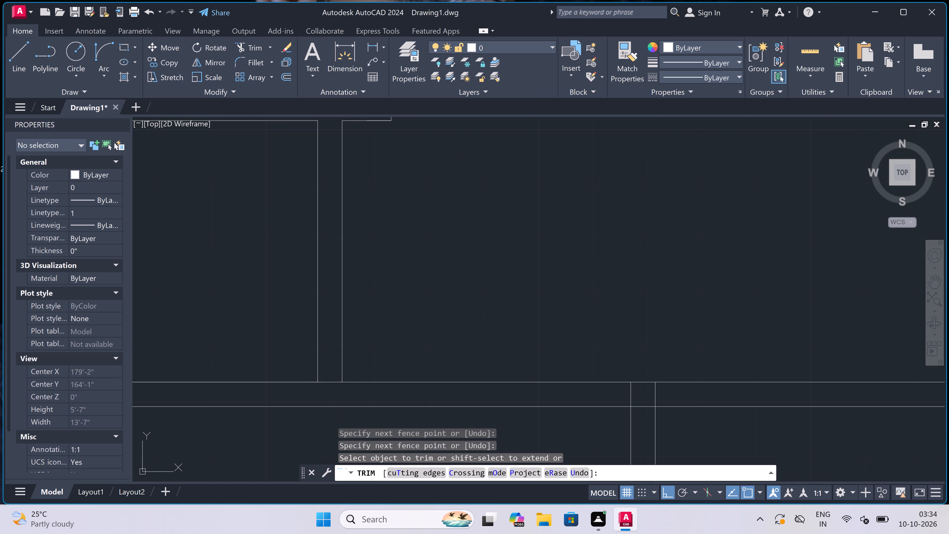
left_click(324, 397)
scroll(331, 374, "down", 4)
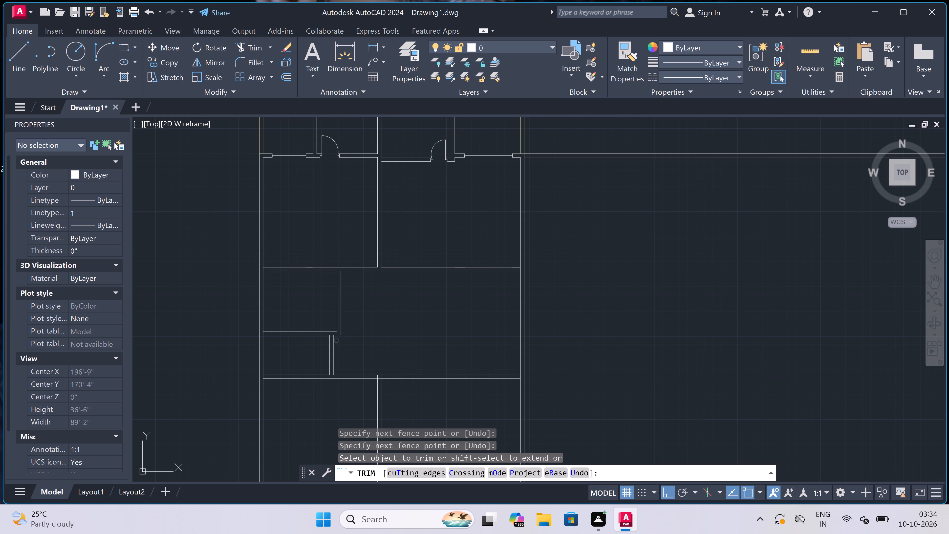
Draw a door jamb line across the upper partition just above the second cross-wall, with a 2" stop northward and a 2' leaf westward.
key("Escape")
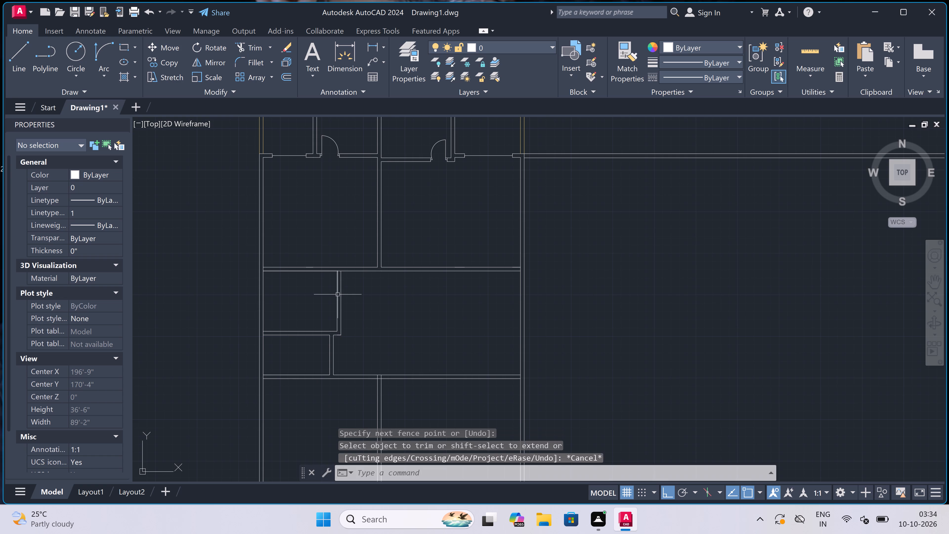
type("l")
key("space")
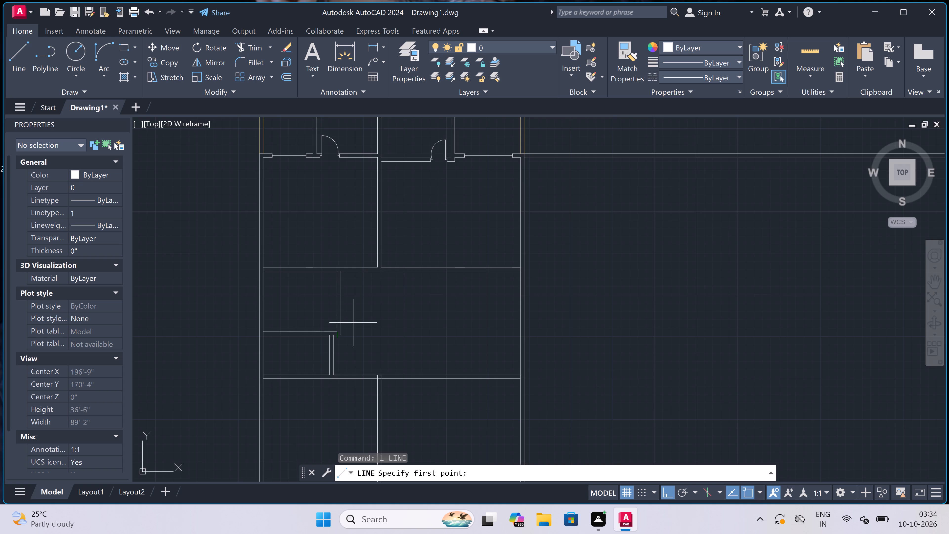
scroll(353, 323, "up", 2)
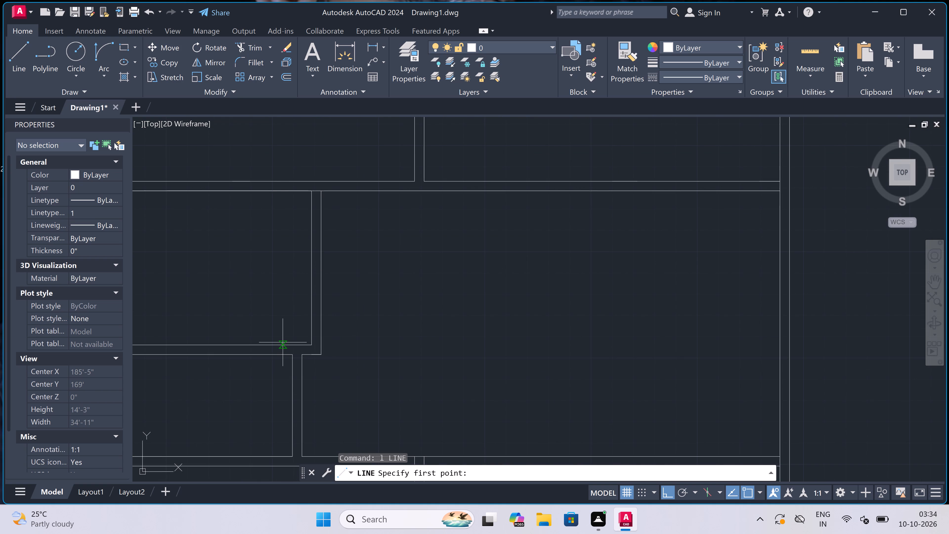
scroll(283, 342, "down", 3)
scroll(283, 342, "up", 2)
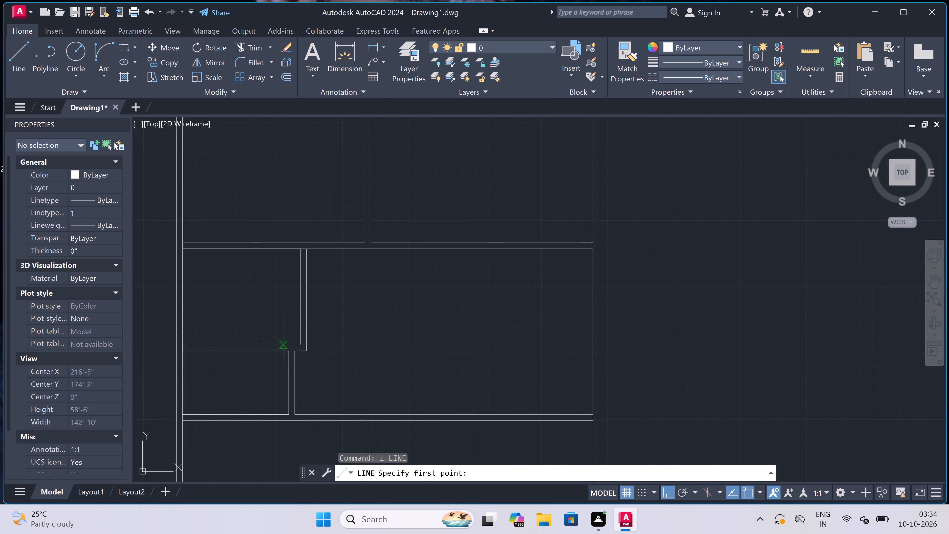
scroll(283, 342, "up", 2)
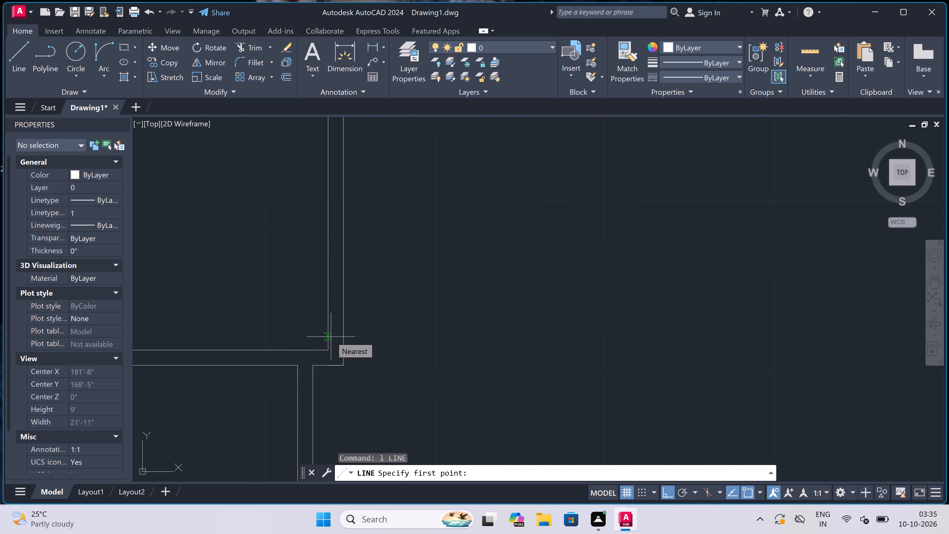
left_click(331, 337)
left_click(344, 336)
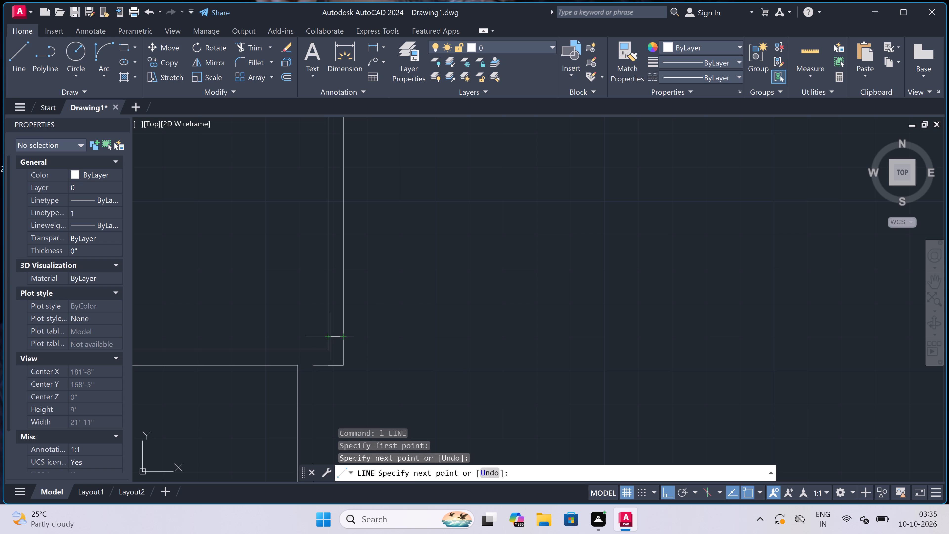
left_click(332, 334)
key("2")
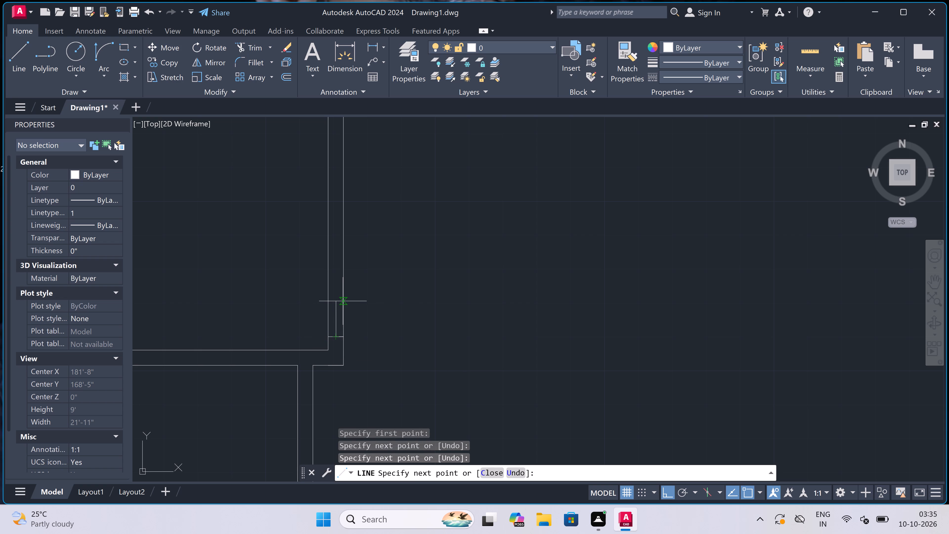
type("\"")
key("space")
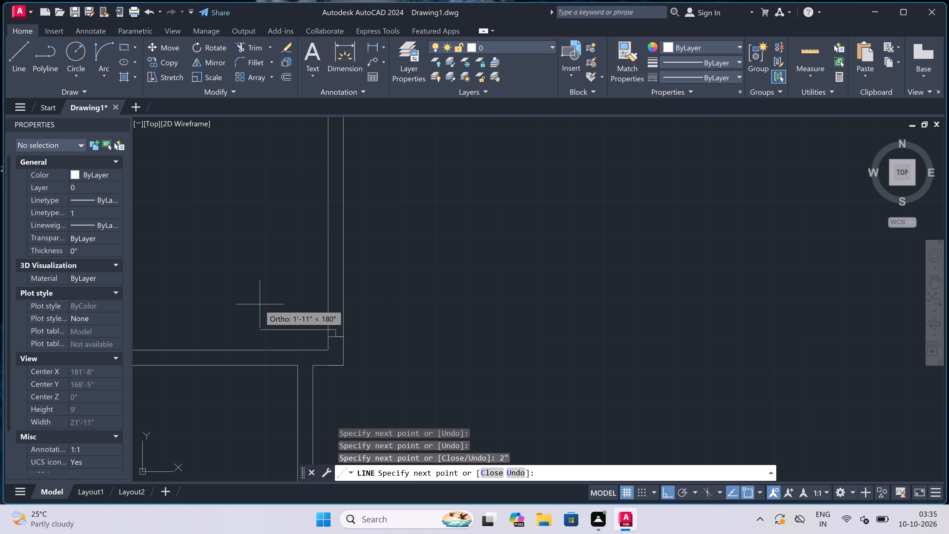
type("2'")
key("space")
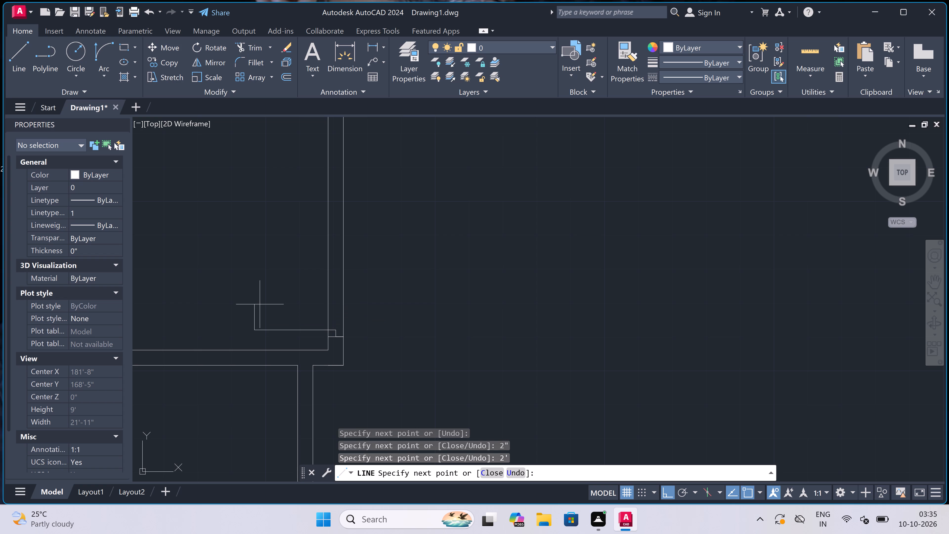
key("Escape")
Draw the opposite jamb line across the upper partition, north of the door leaf, with a 2" stop from its midpoint toward the opening.
key("space")
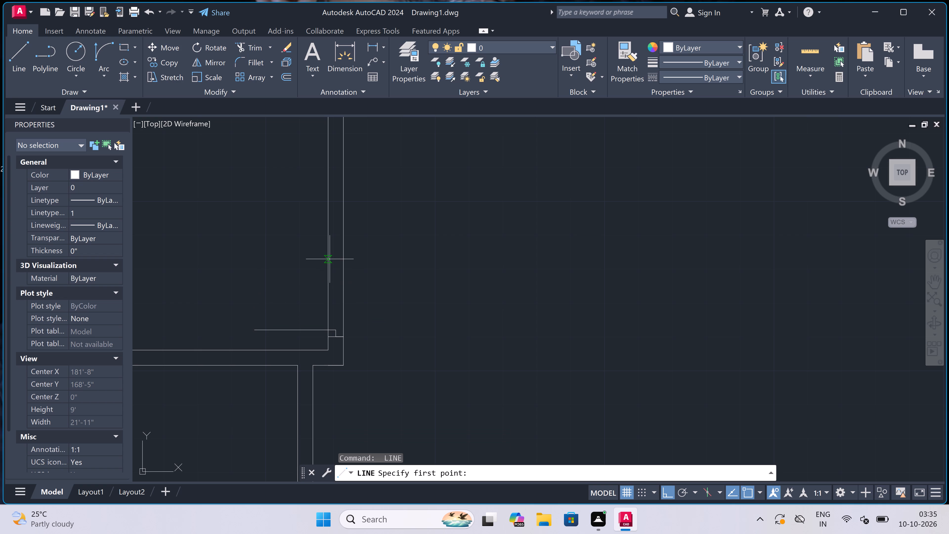
left_click(328, 267)
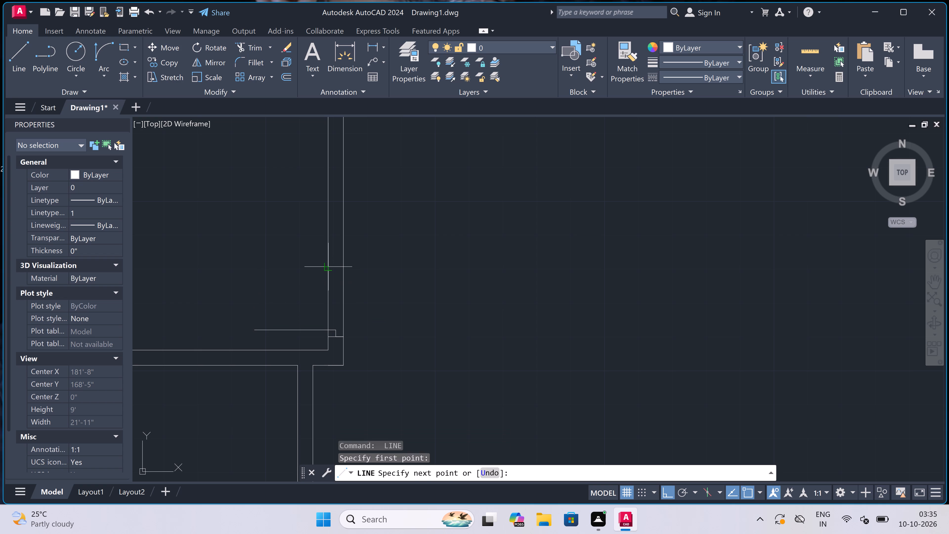
left_click(343, 265)
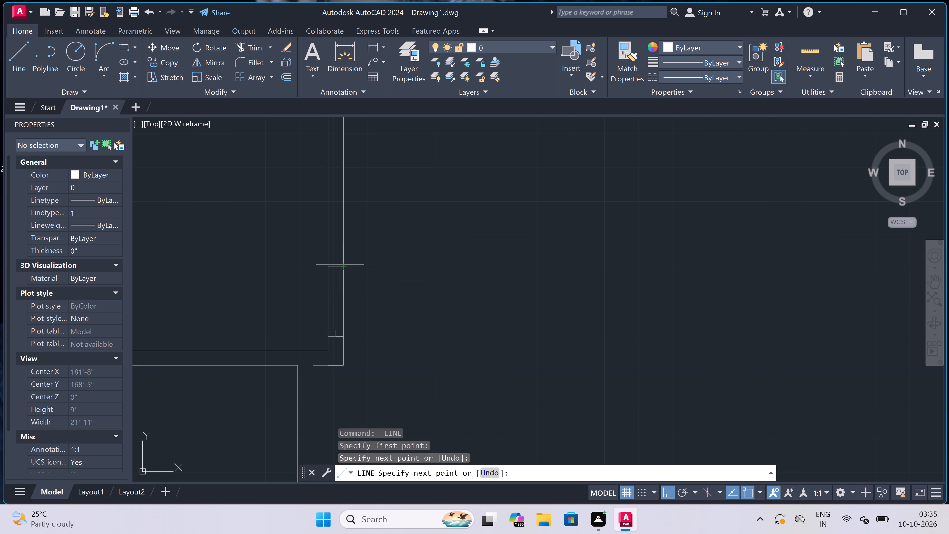
left_click(335, 264)
key("2")
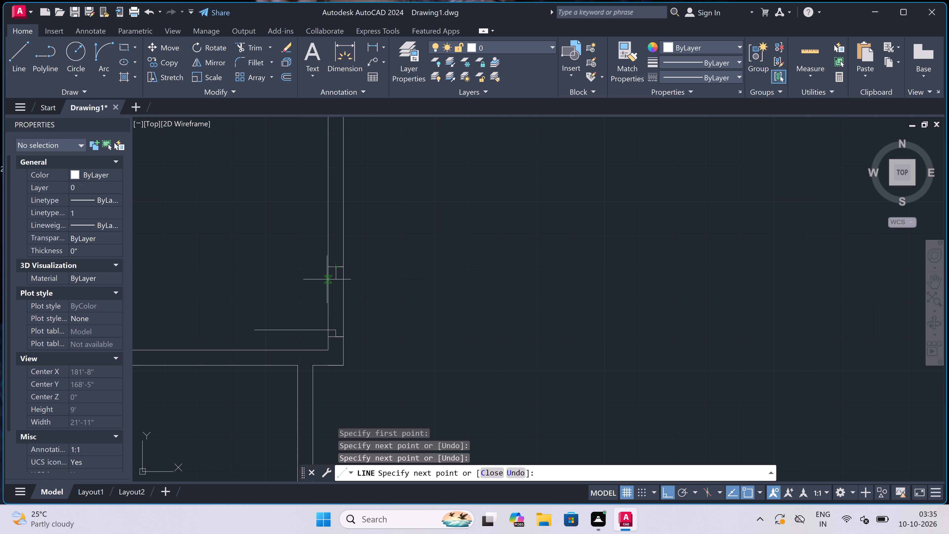
type("\"")
key("space")
key("Escape")
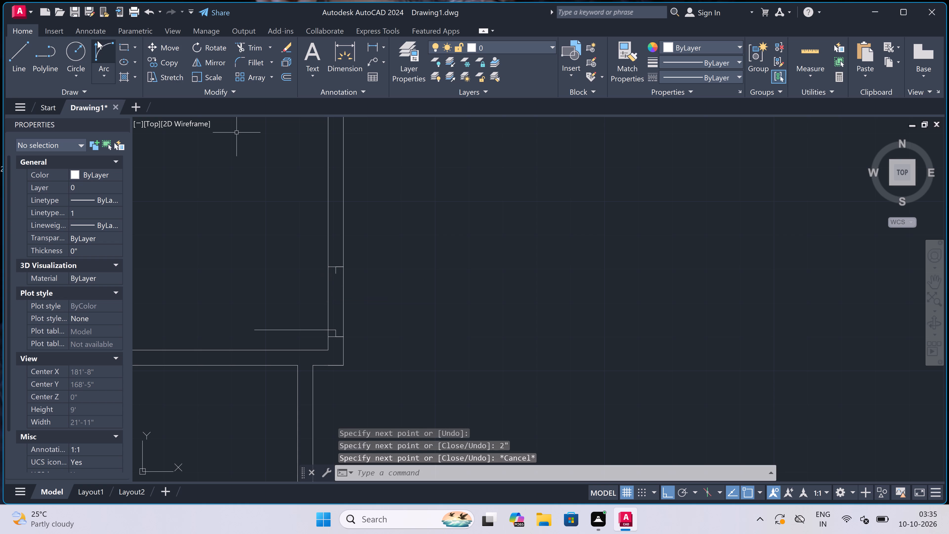
Draw the door swing arc from the leaf's free end to the opposite stop, with a northward starting tangent.
left_click(104, 50)
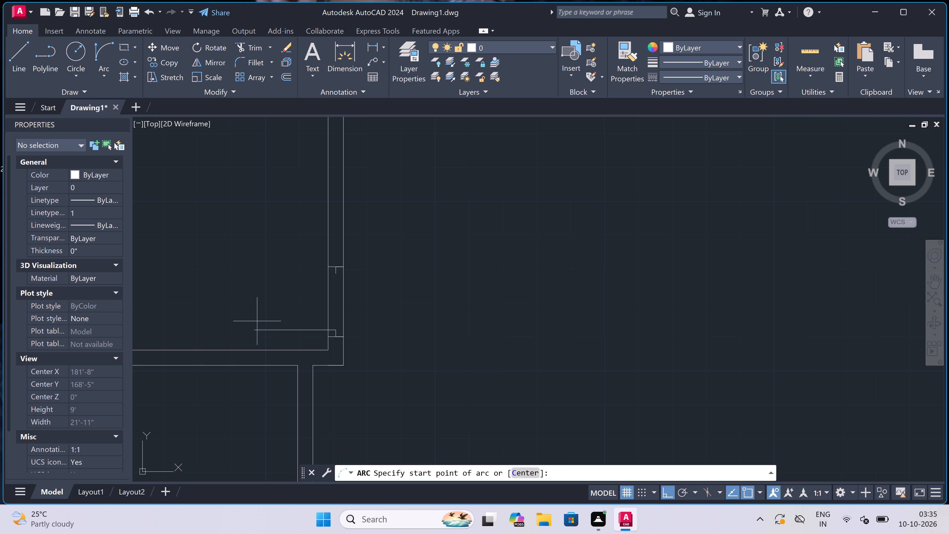
left_click(250, 331)
scroll(251, 330, "up", 2)
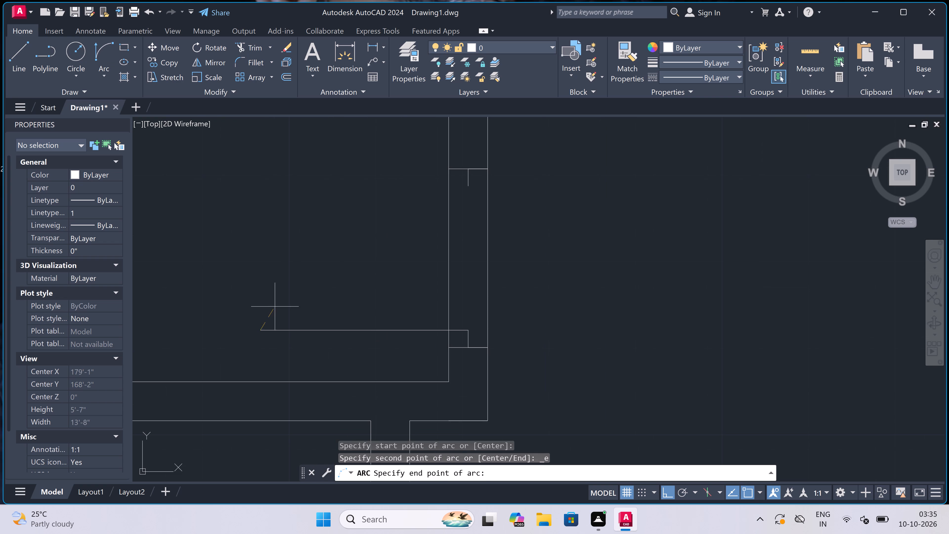
left_click(470, 185)
scroll(470, 184, "down", 3)
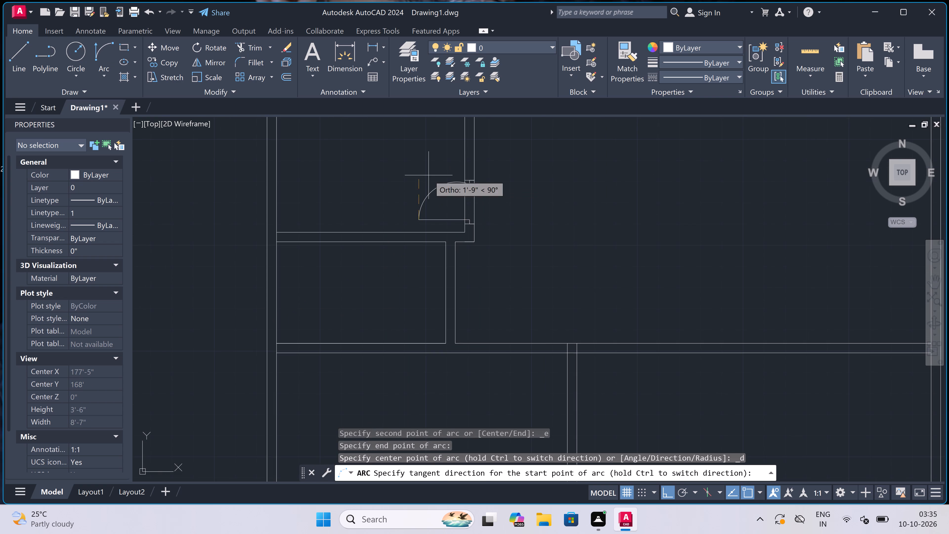
left_click(429, 175)
Trim both faces of the upper partition between the two door jambs to open the doorway.
type("tr")
key("space")
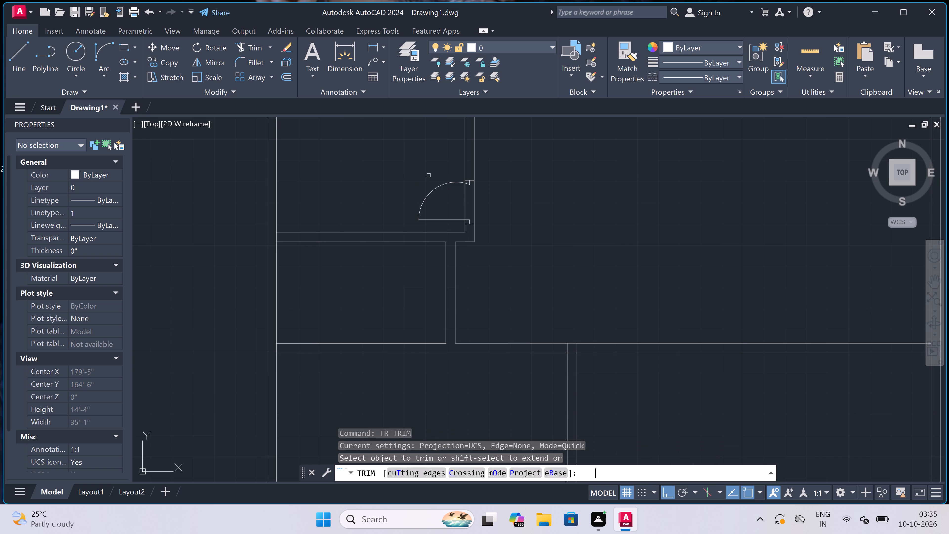
scroll(460, 194, "up", 2)
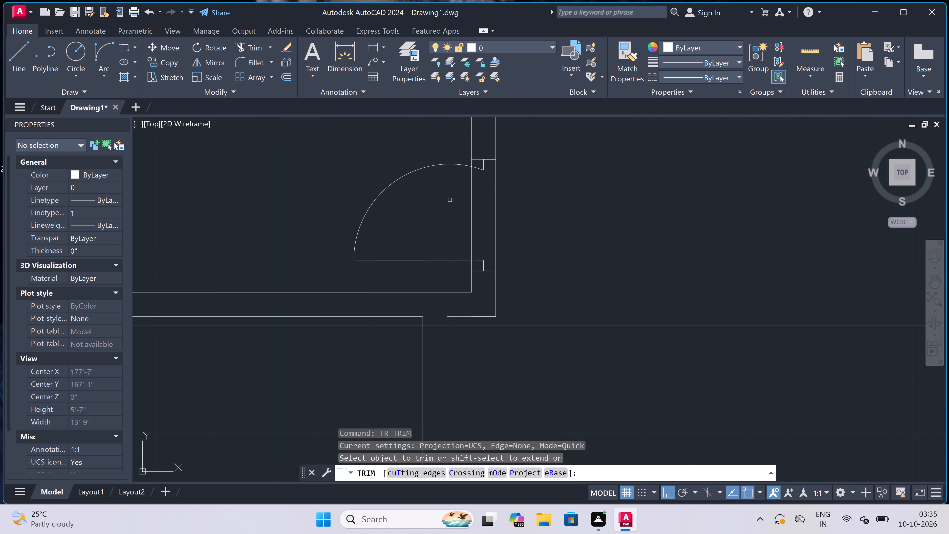
left_click(450, 200)
left_click(605, 195)
scroll(533, 192, "down", 5)
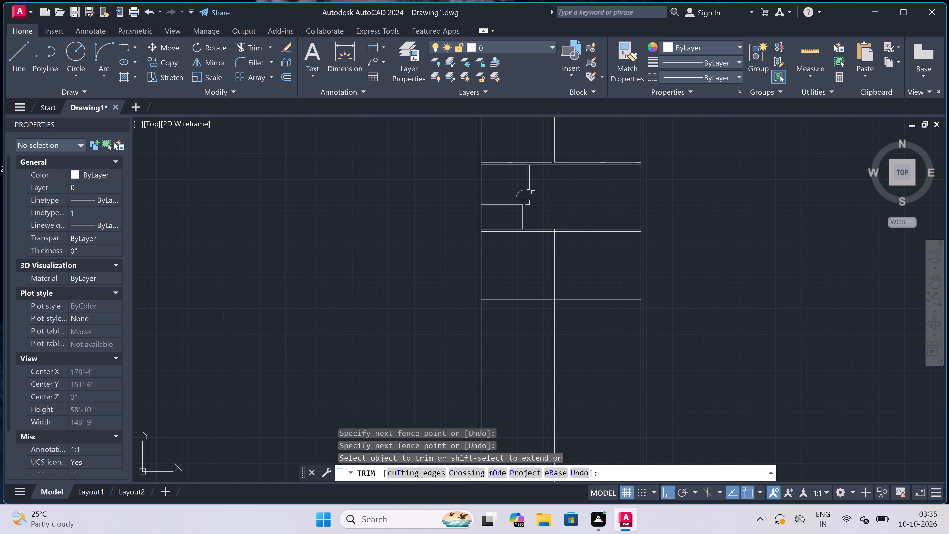
key("Escape")
Draw a door jamb line across the lower partition just below the second cross-wall, with a 2" stop southward and a 2' leaf westward.
type("l")
key("space")
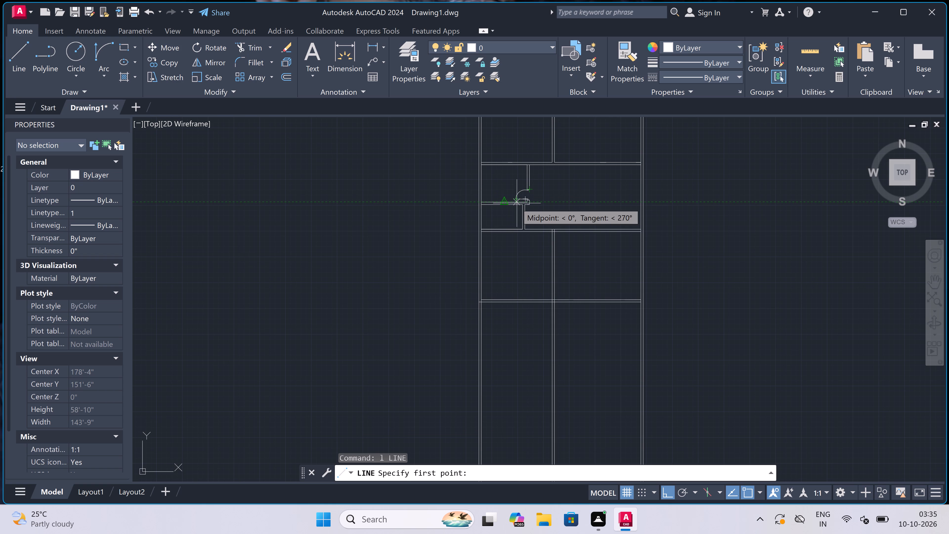
scroll(518, 204, "up", 2)
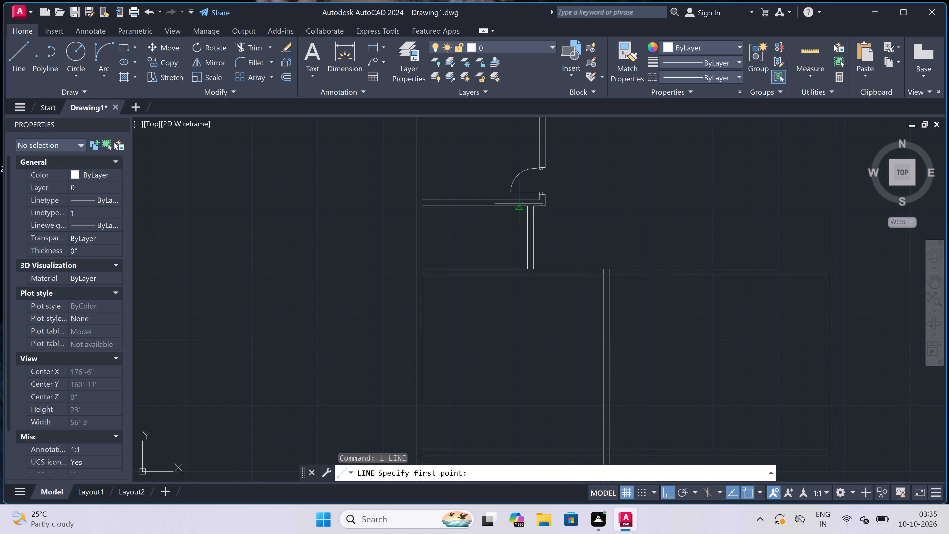
scroll(519, 203, "up", 3)
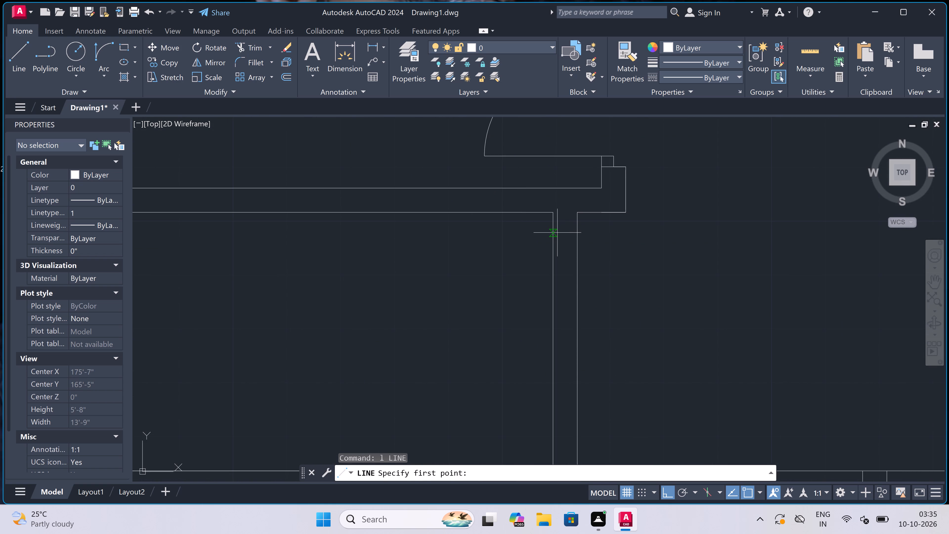
left_click(557, 232)
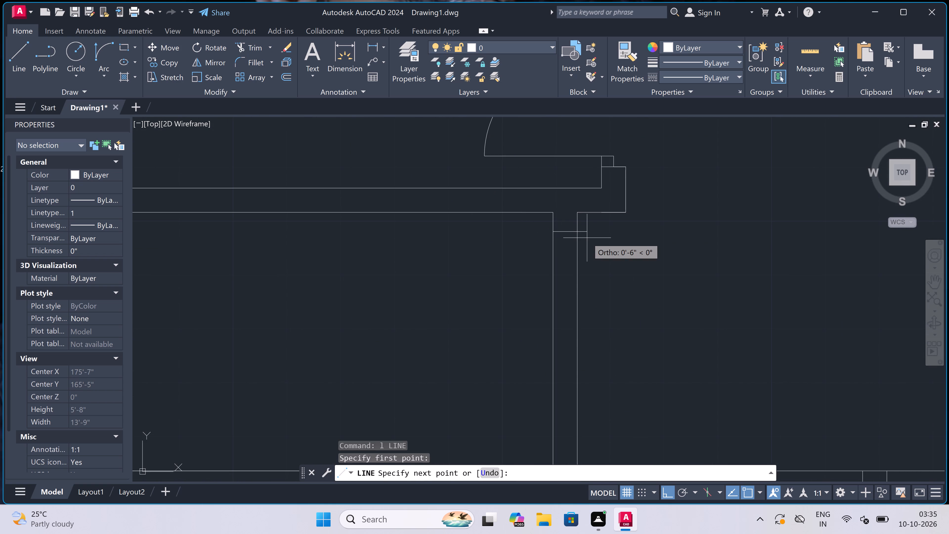
left_click(576, 231)
left_click(564, 231)
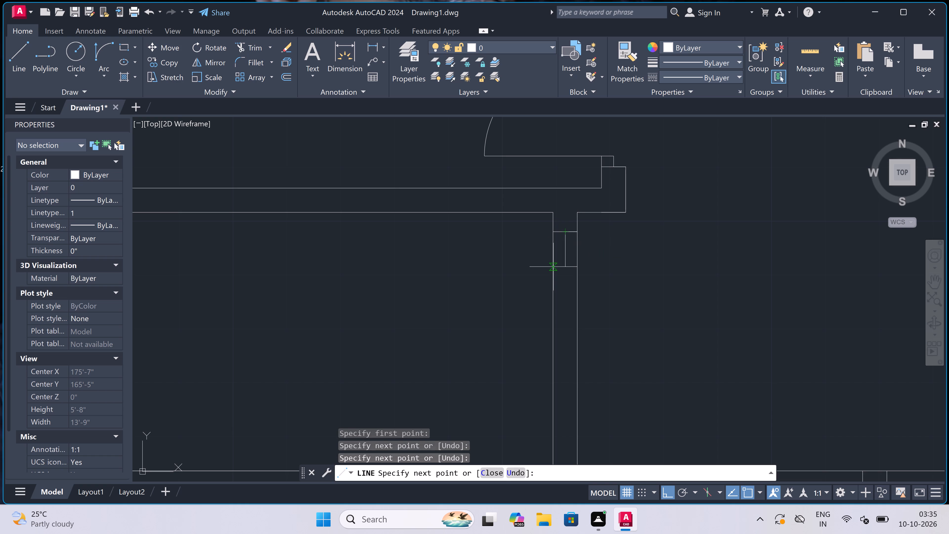
key("2")
type("\"")
key("space")
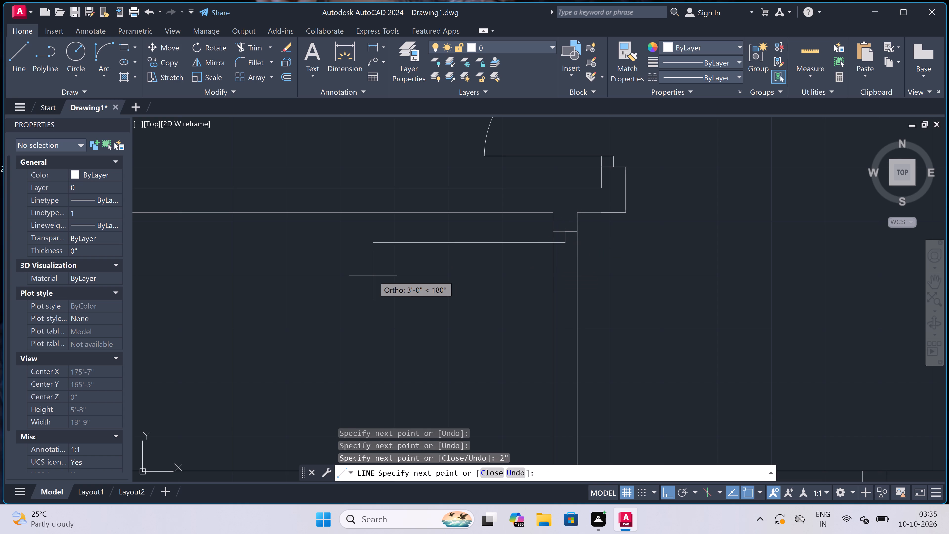
type("2'")
key("space")
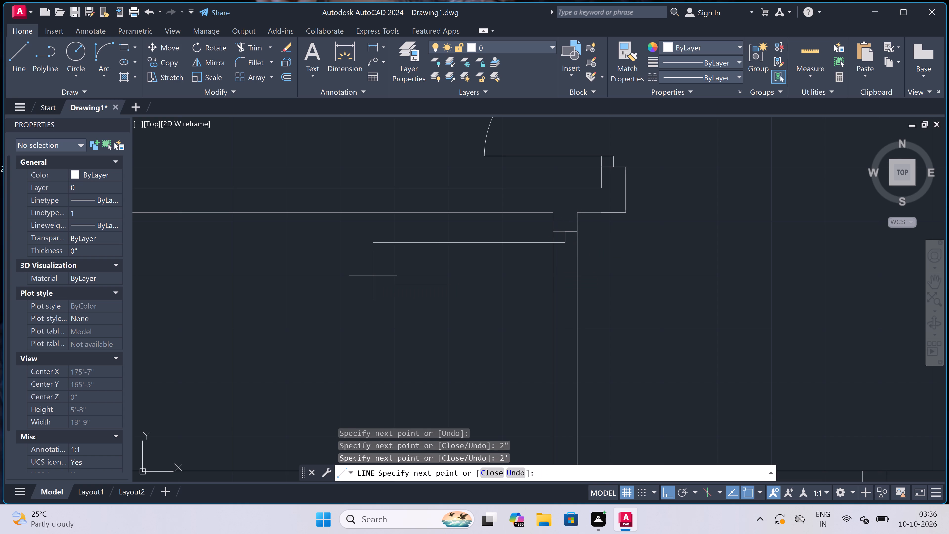
key("Escape")
Draw the opposite jamb line across the lower partition, south of the door leaf, with a 2" stop from its midpoint toward the opening.
key("space")
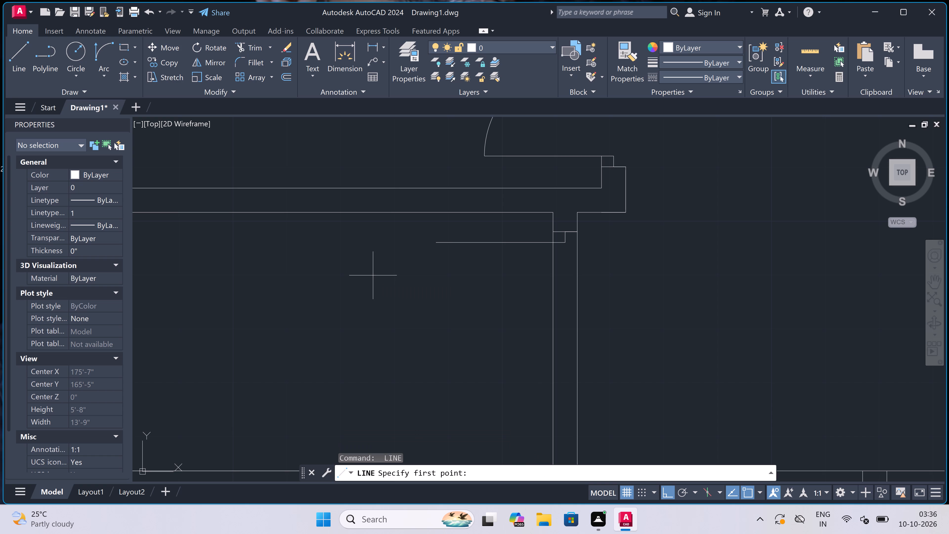
left_click(555, 351)
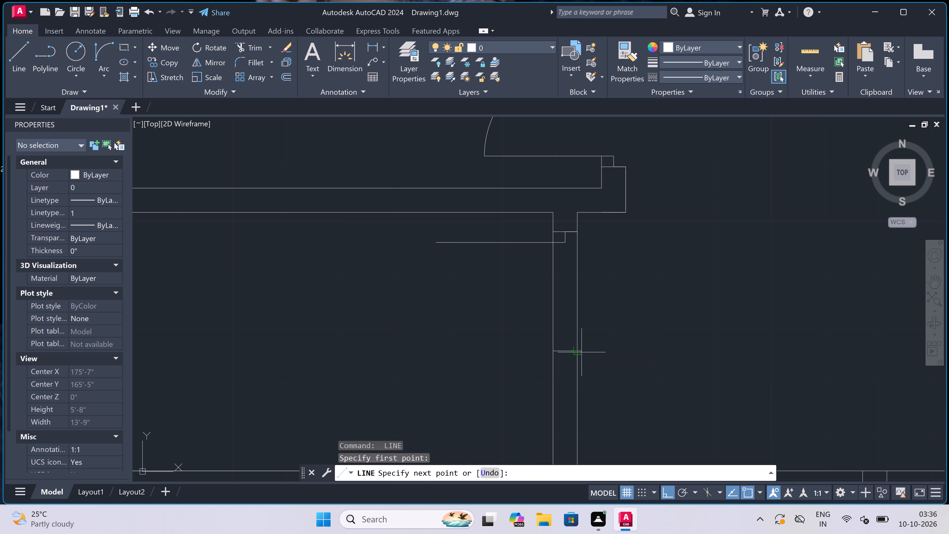
left_click(582, 352)
left_click(562, 349)
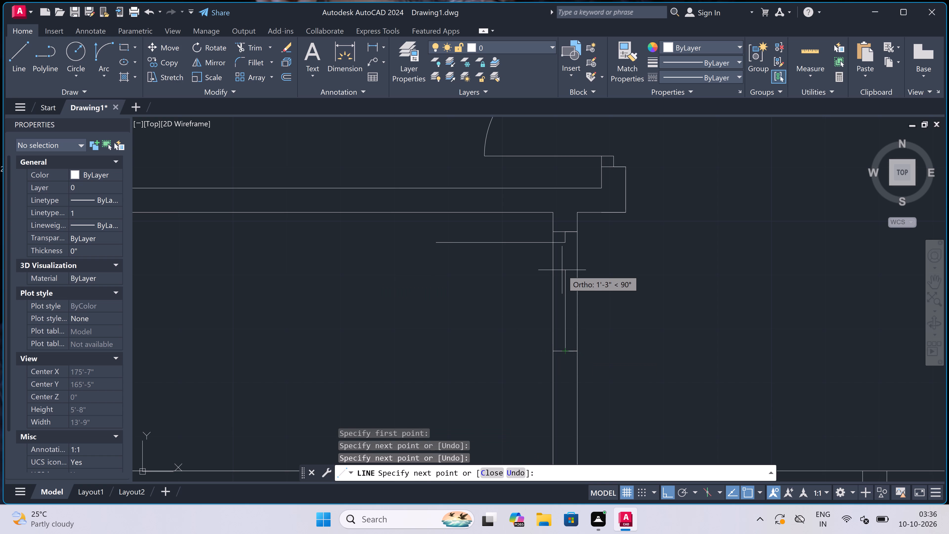
key("2")
type("\"")
key("space")
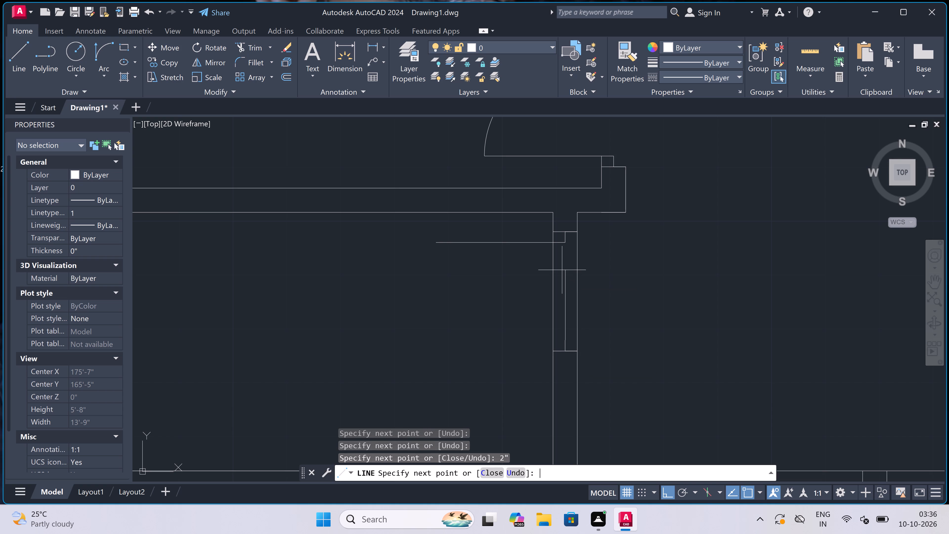
key("Escape")
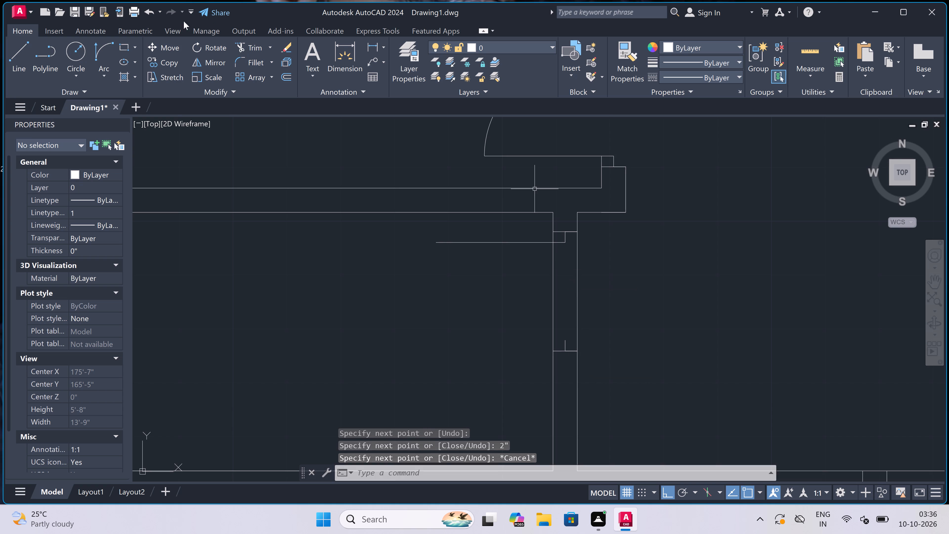
Draw the door swing arc from the leaf's free end to the lower stop's free end, with a southward starting tangent.
left_click(104, 50)
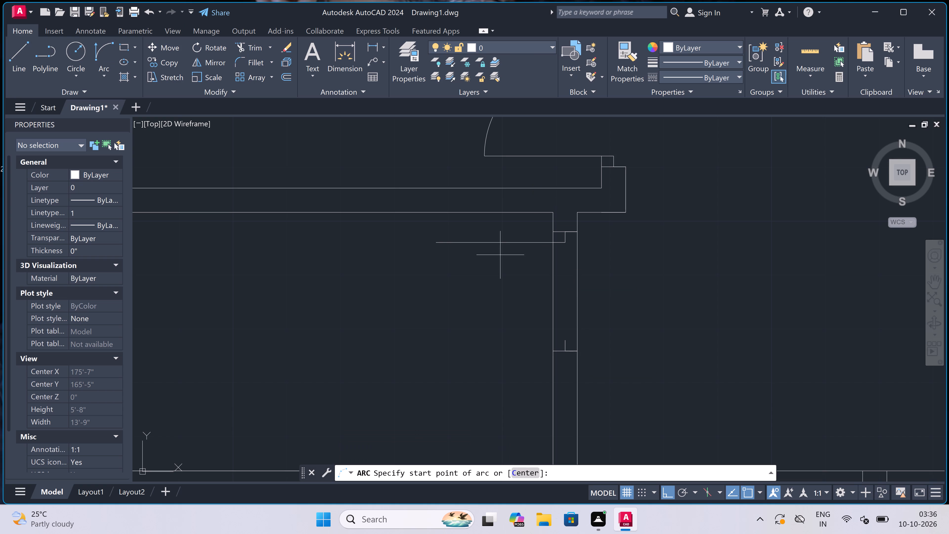
left_click(435, 245)
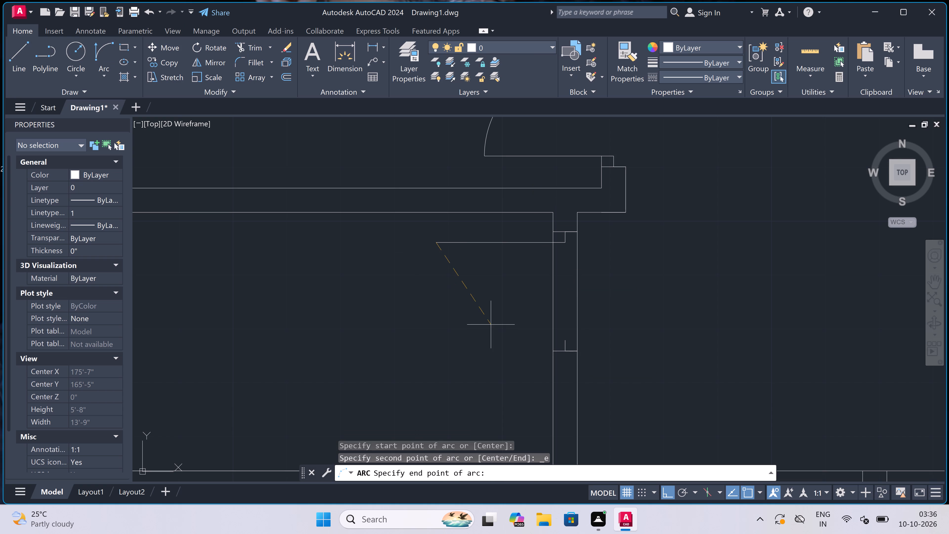
left_click(567, 341)
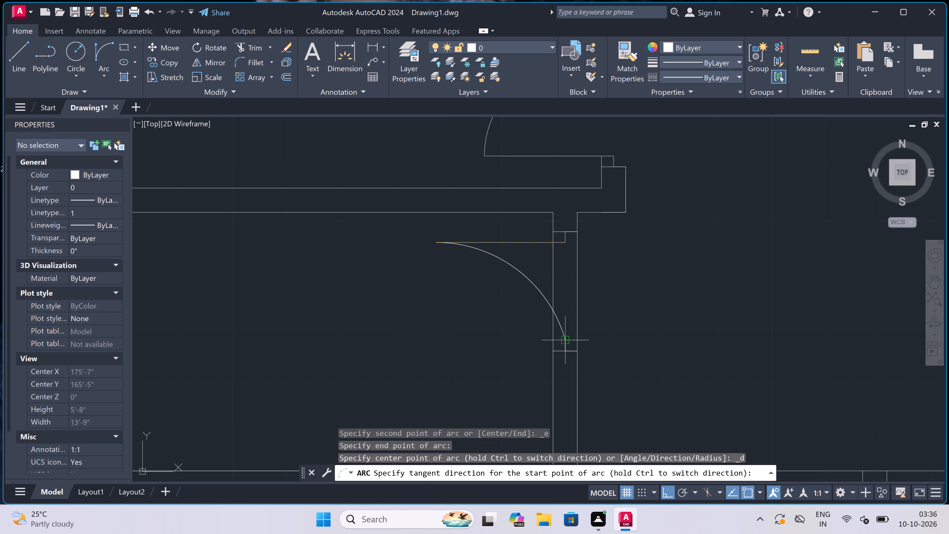
left_click(481, 388)
Trim both faces of the lower partition between its two door jambs to open the doorway.
type("tr")
key("space")
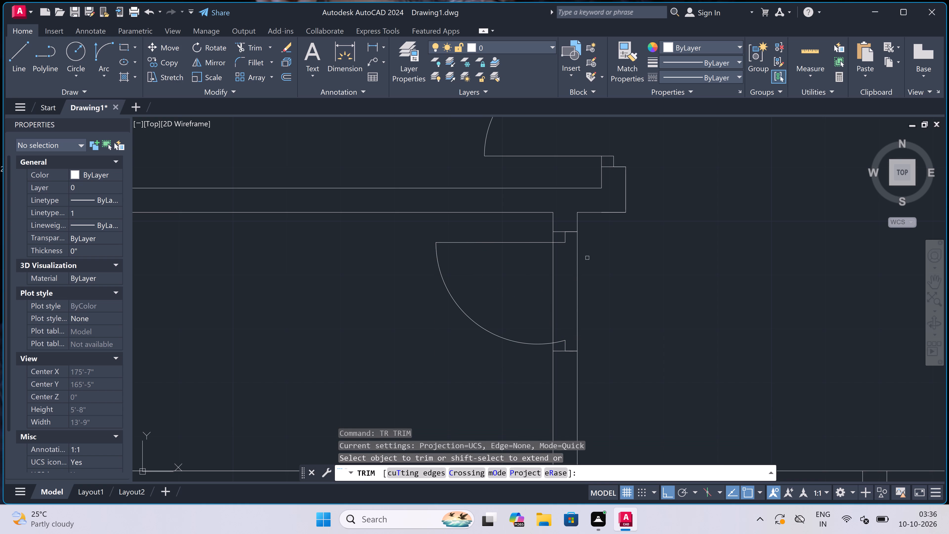
left_click(484, 278)
left_click(660, 277)
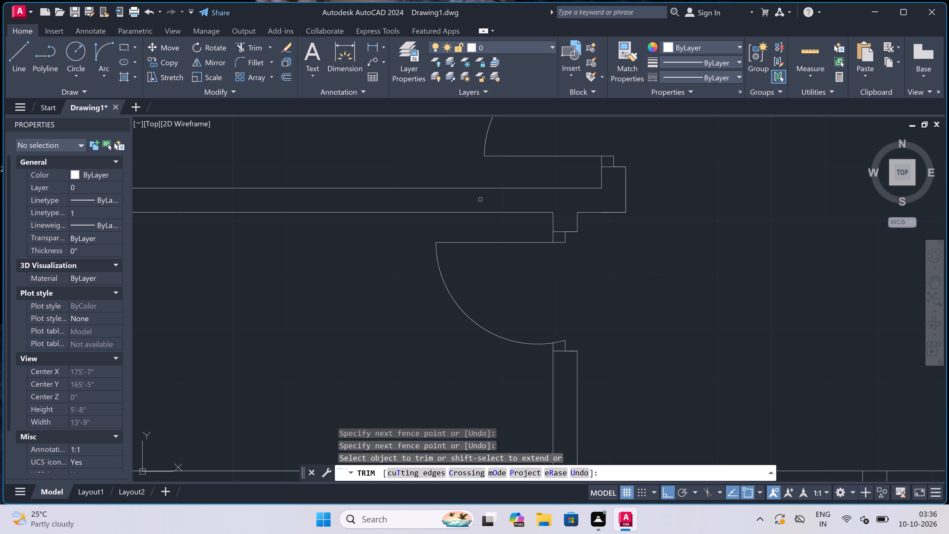
Trim the overlapping lines where the central vertical wall meets the cross-wall below the partition, leaving an open T-junction.
scroll(468, 188, "down", 4)
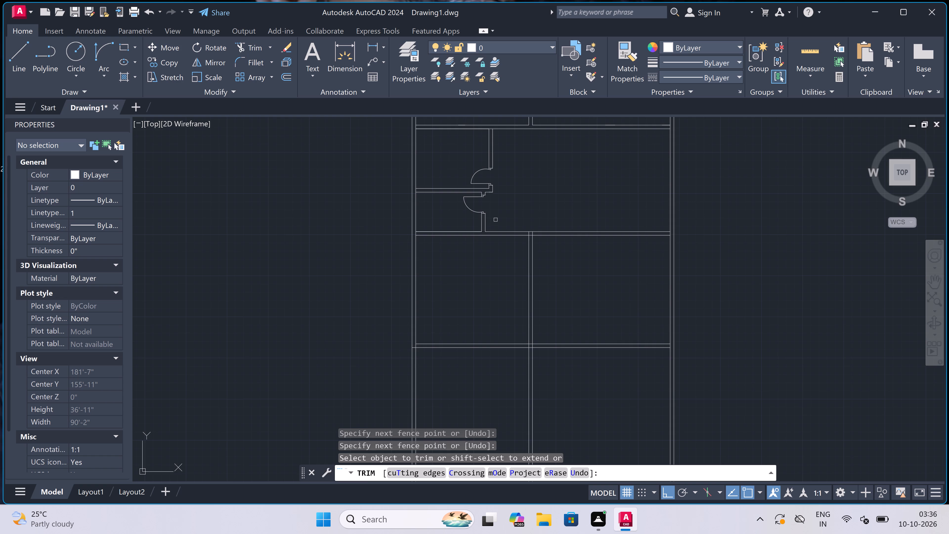
scroll(496, 220, "up", 2)
scroll(554, 243, "up", 2)
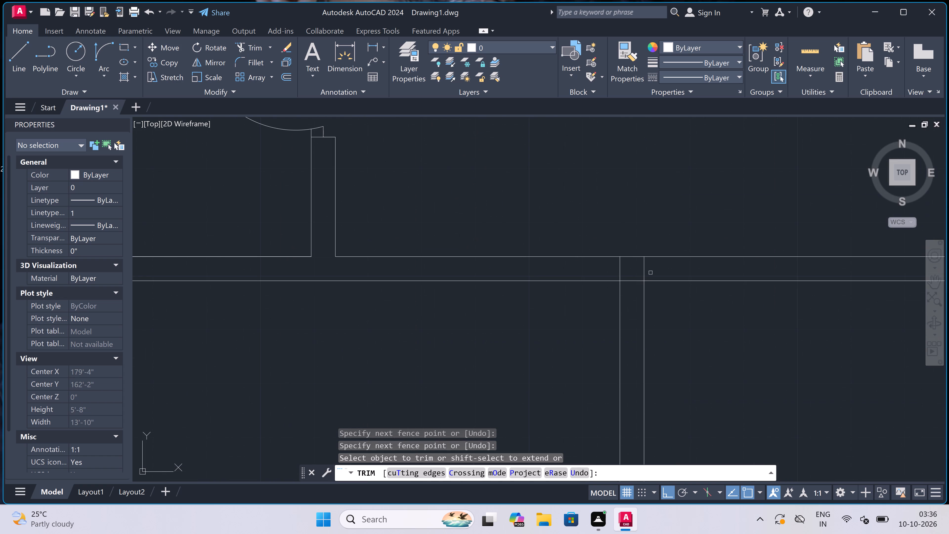
scroll(650, 272, "up", 2)
left_click(650, 270)
left_click(547, 272)
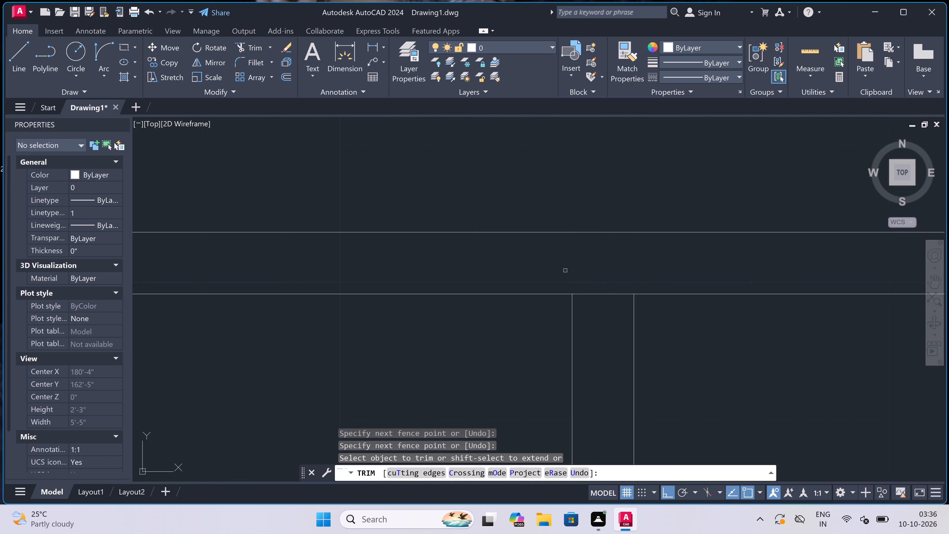
left_click(592, 258)
left_click(600, 354)
key("Escape")
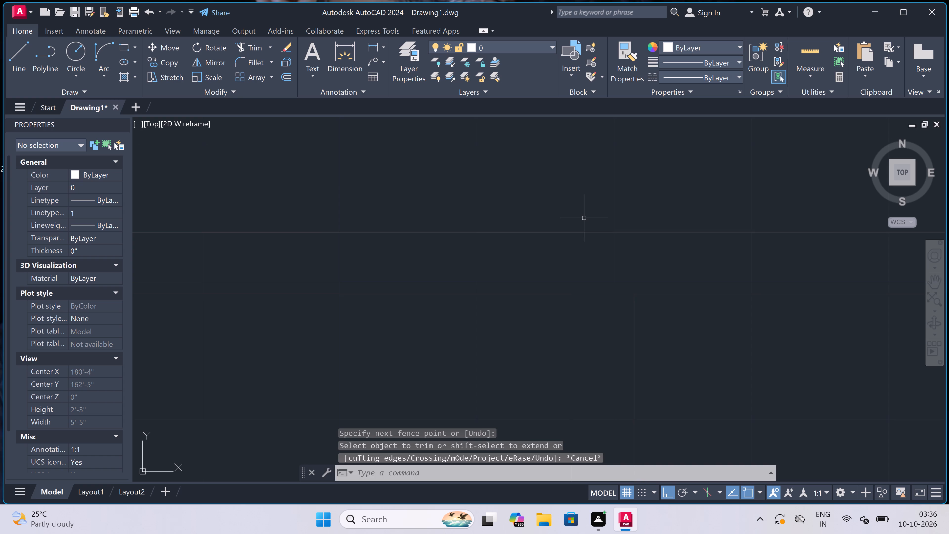
Draw a door jamb line across this cross-wall just west of the central wall, with a 2" stop westward from its midpoint and a 3' leaf southward.
type("l")
key("space")
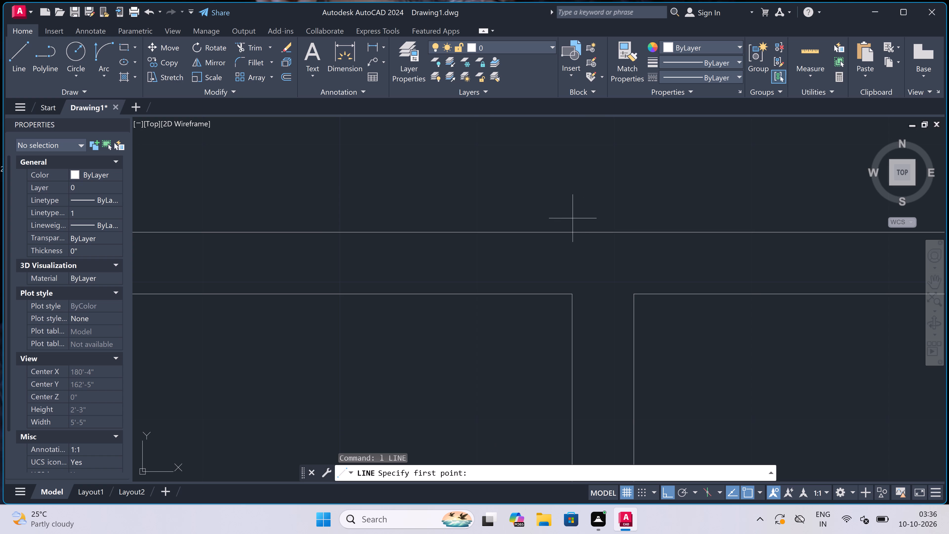
left_click(525, 234)
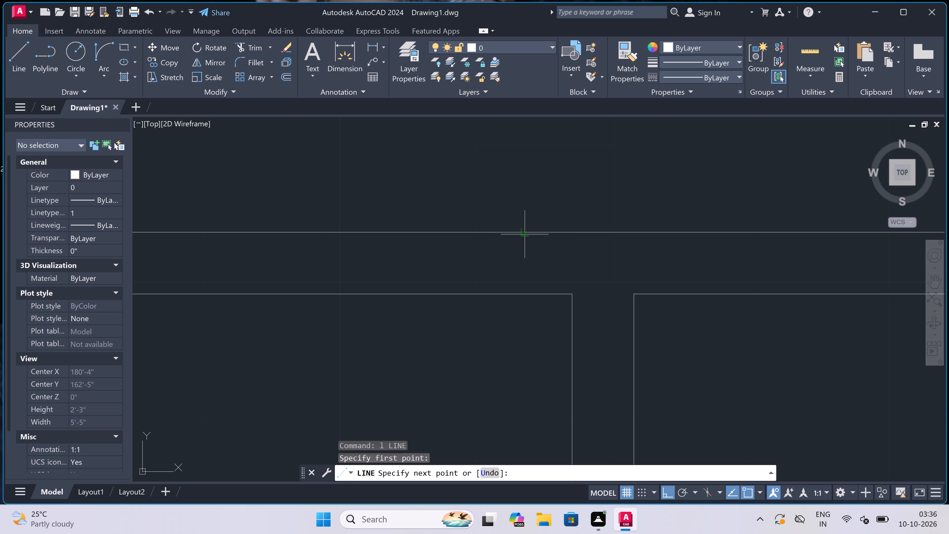
left_click(523, 290)
left_click(525, 259)
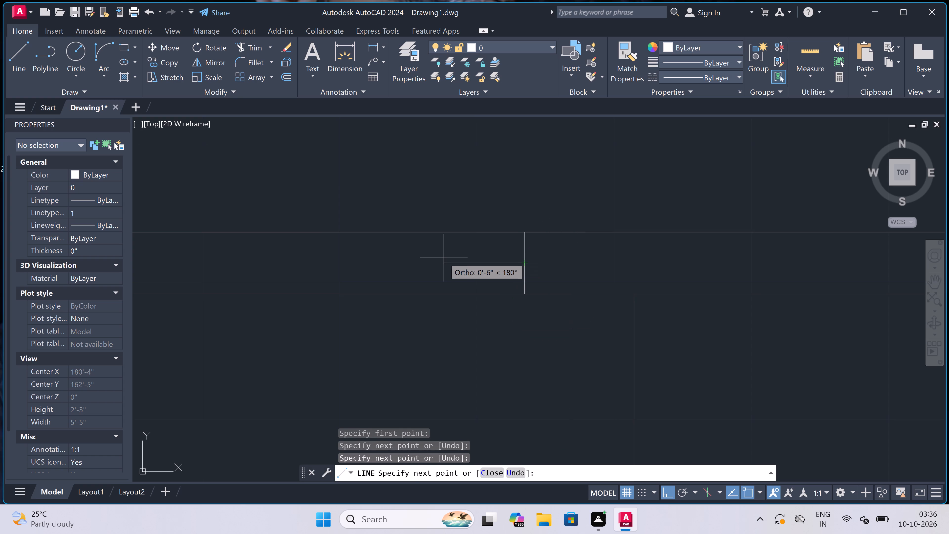
key("2")
type("\"")
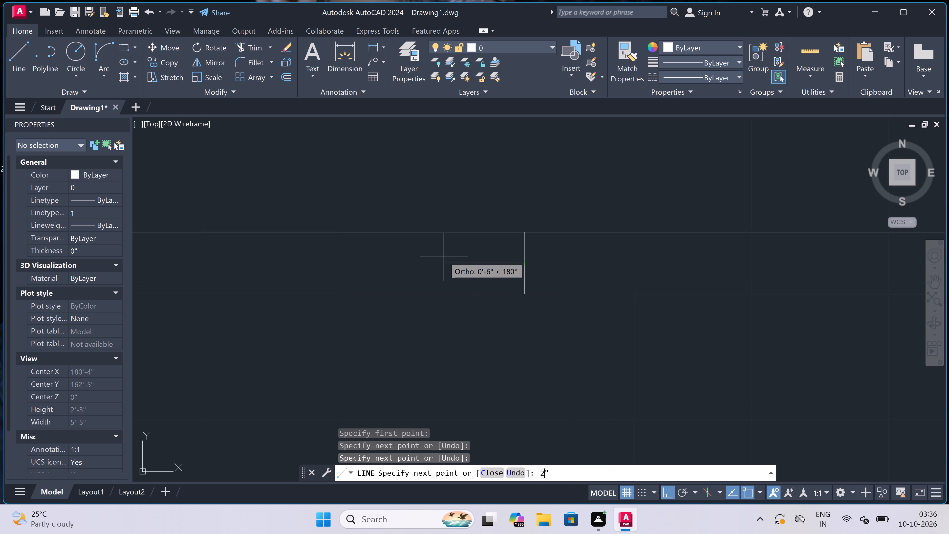
key("space")
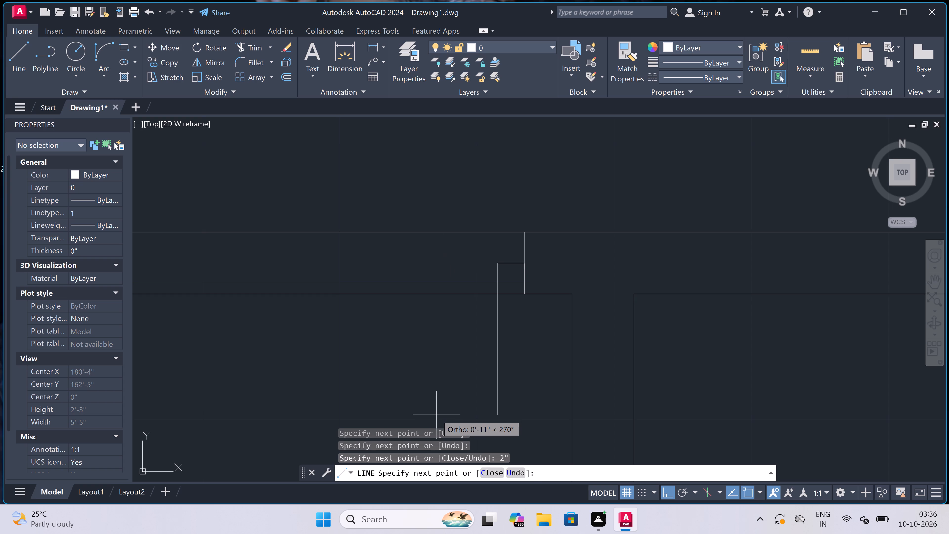
type("3'")
key("space")
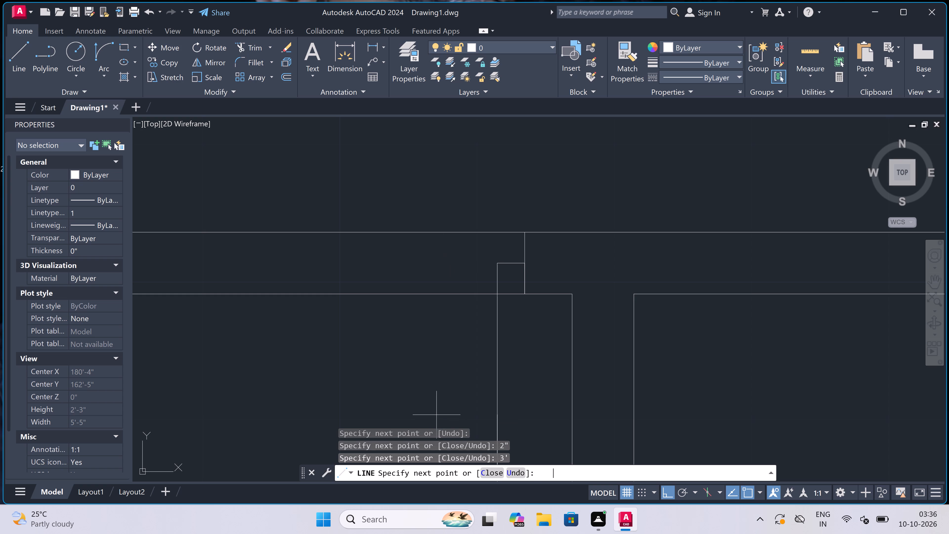
key("Escape")
Draw the opposite jamb line across the cross-wall, west of the door leaf, with a 2" stop eastward from its midpoint.
key("space")
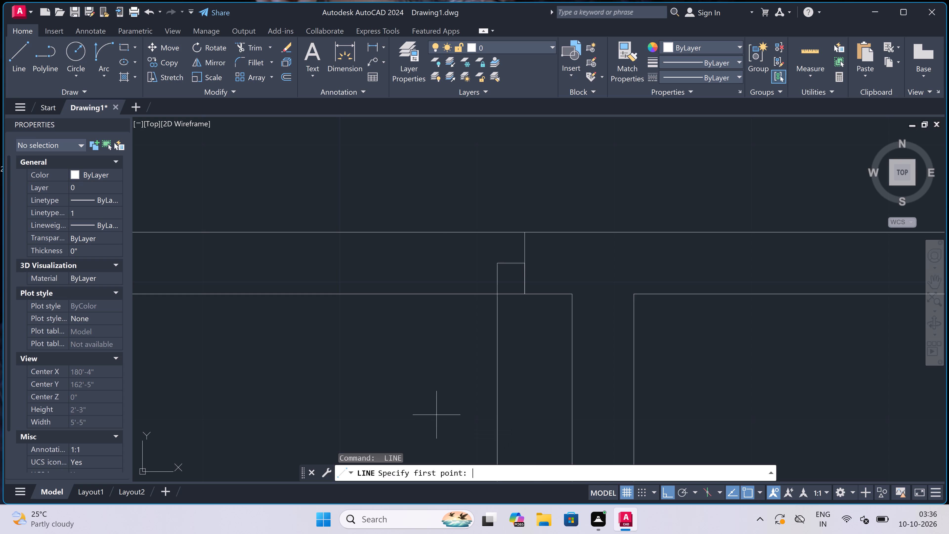
scroll(461, 332, "down", 4)
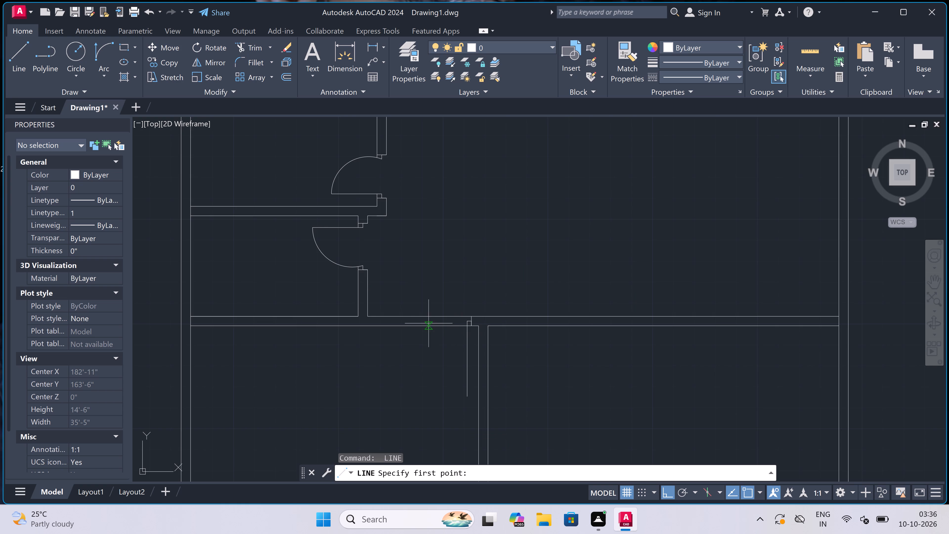
scroll(419, 327, "up", 1)
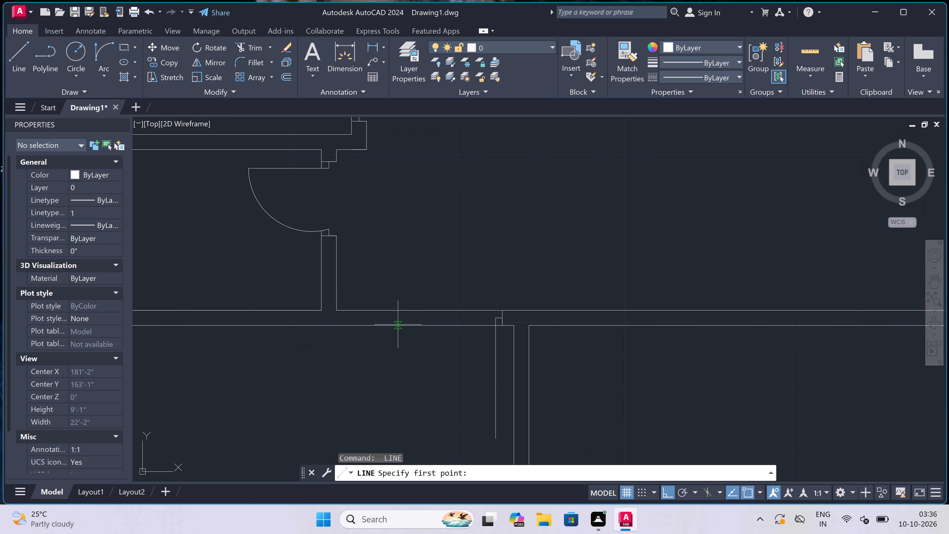
left_click(398, 324)
left_click(396, 309)
left_click(396, 316)
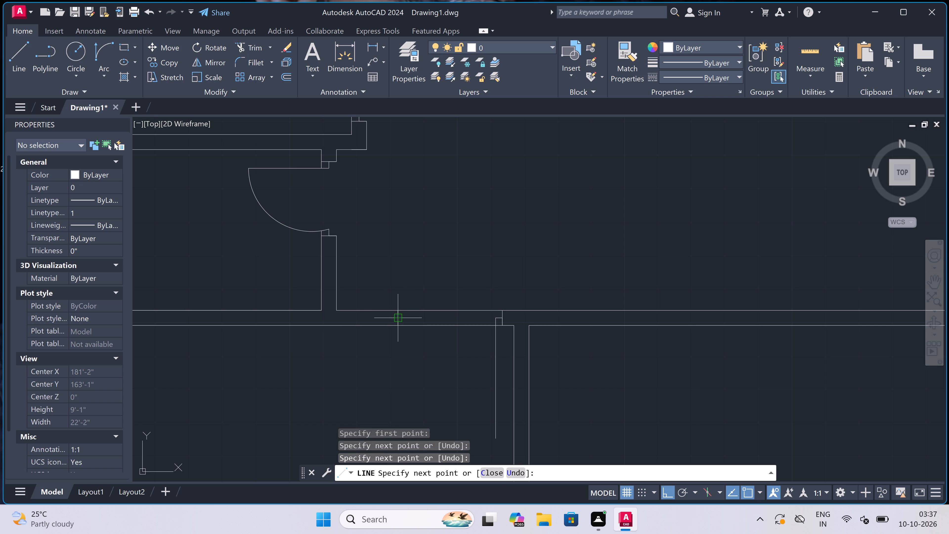
key("2")
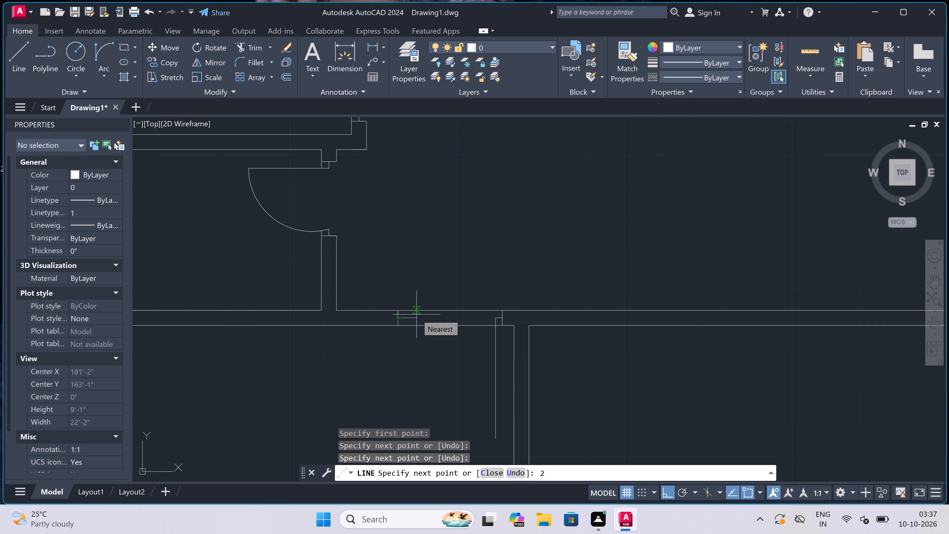
type("\"")
key("space")
key("Escape")
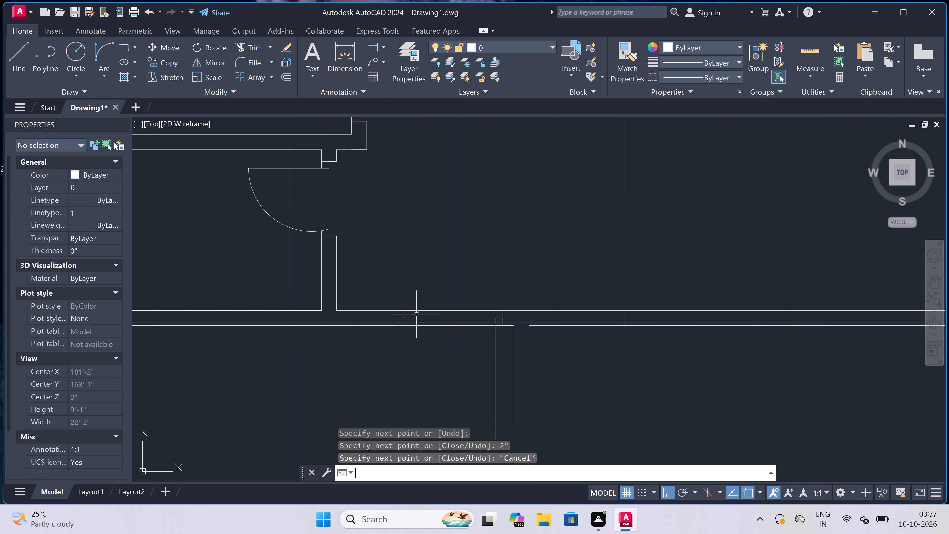
Draw the swing arc from the 3' leaf's free end to the opposite stop's free end, with a westward starting tangent.
scroll(415, 308, "down", 1)
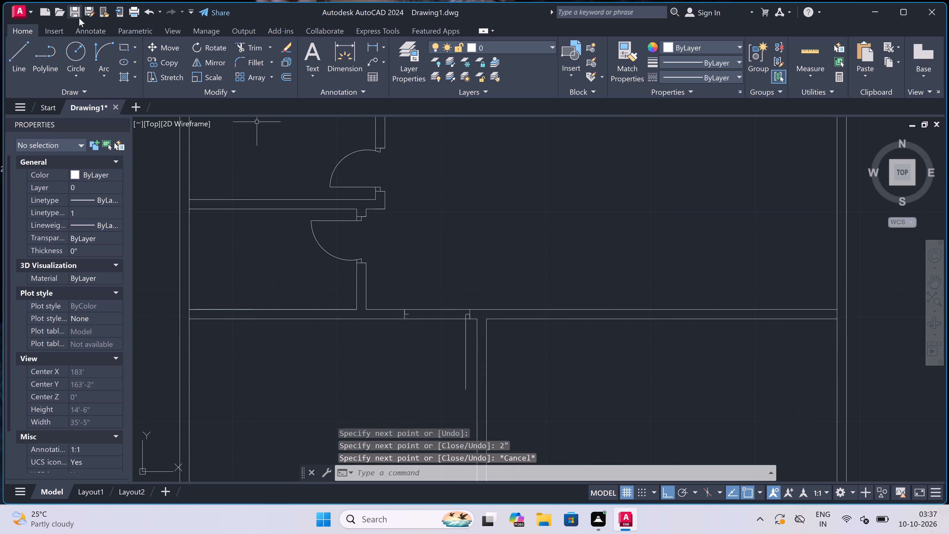
left_click(105, 46)
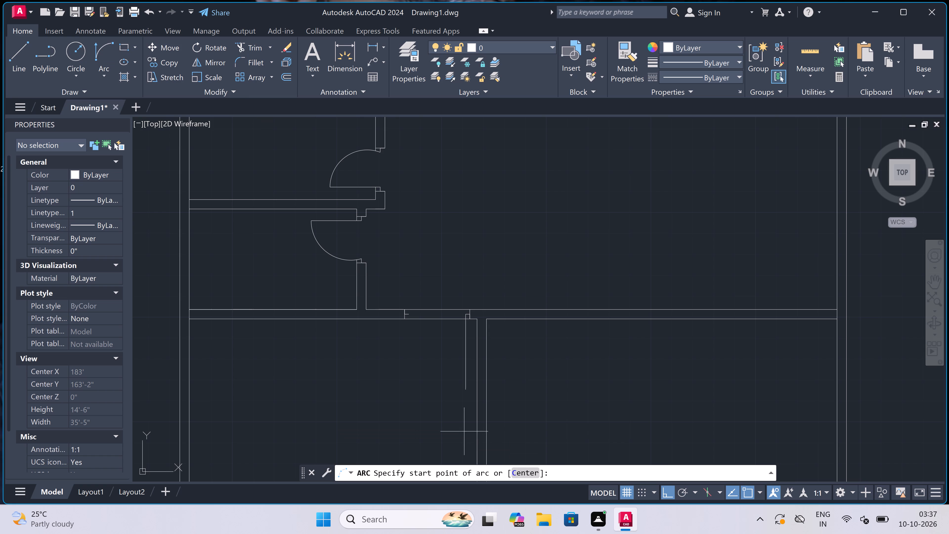
left_click(462, 393)
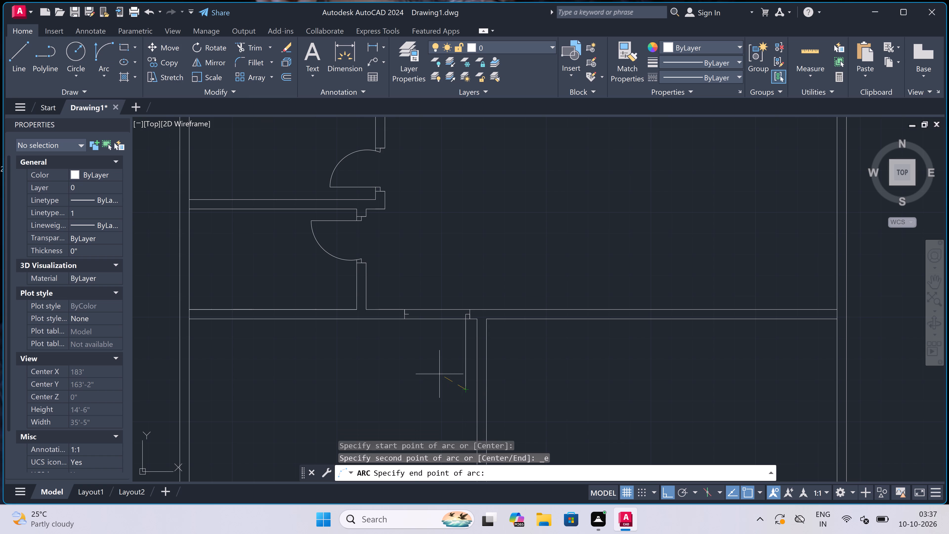
scroll(421, 318, "up", 4)
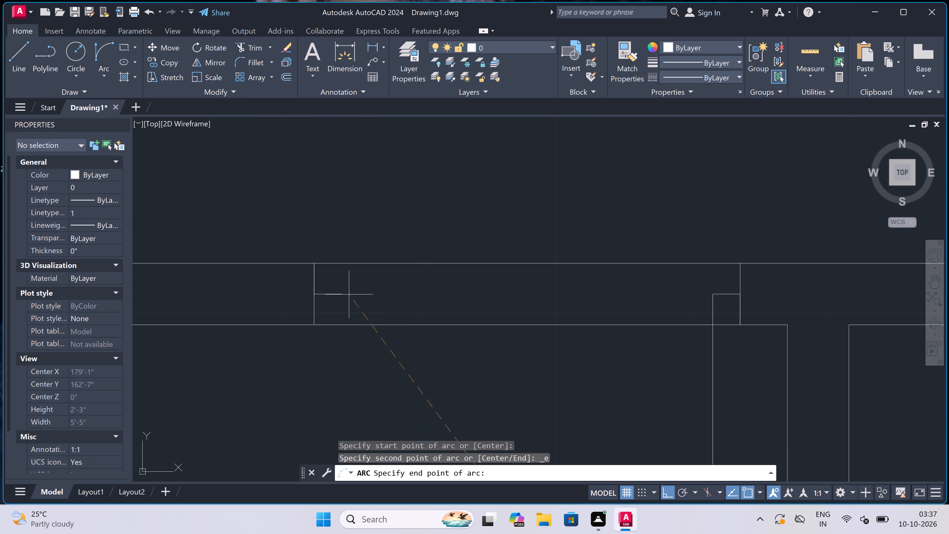
left_click(342, 291)
scroll(342, 291, "down", 3)
left_click(271, 356)
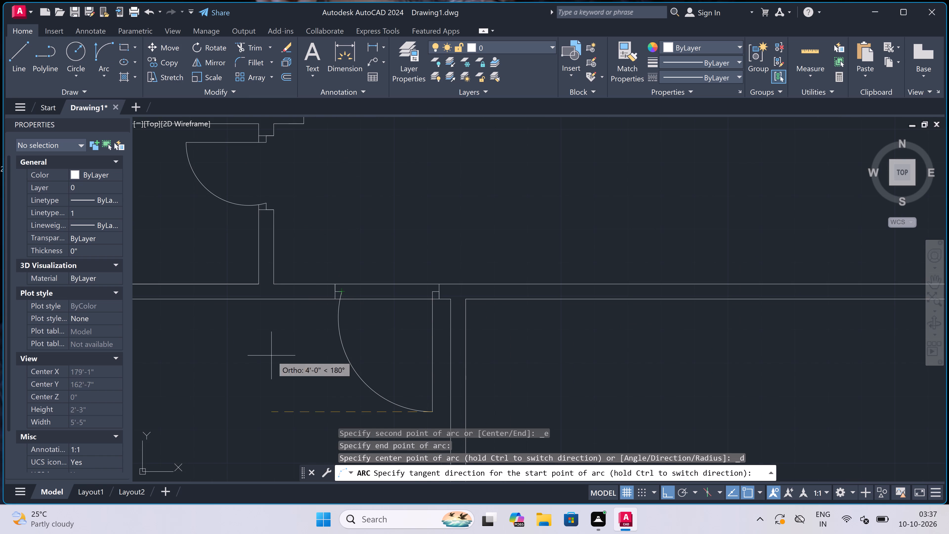
Trim both faces of the cross-wall between the two new jambs to open the doorway.
type("tr")
key("space")
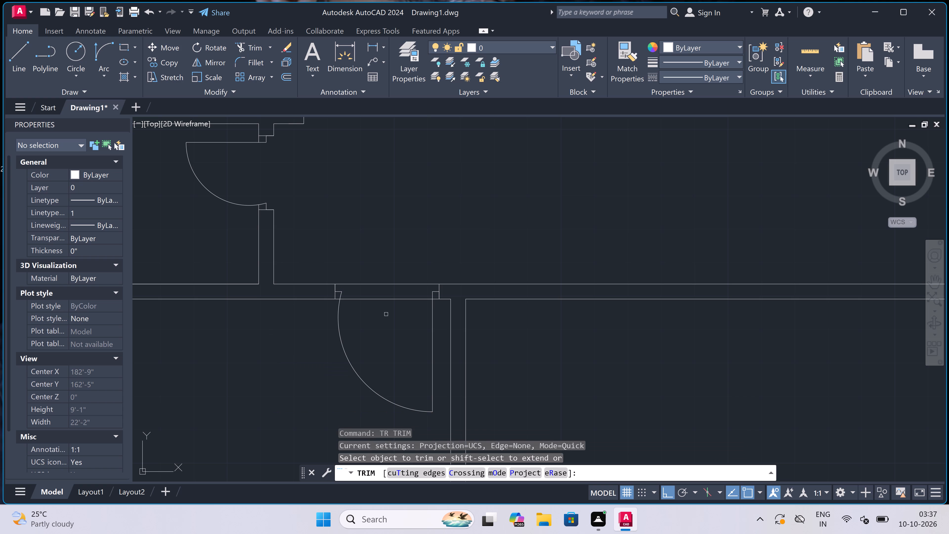
left_click(406, 314)
left_click(410, 234)
scroll(411, 238, "down", 3)
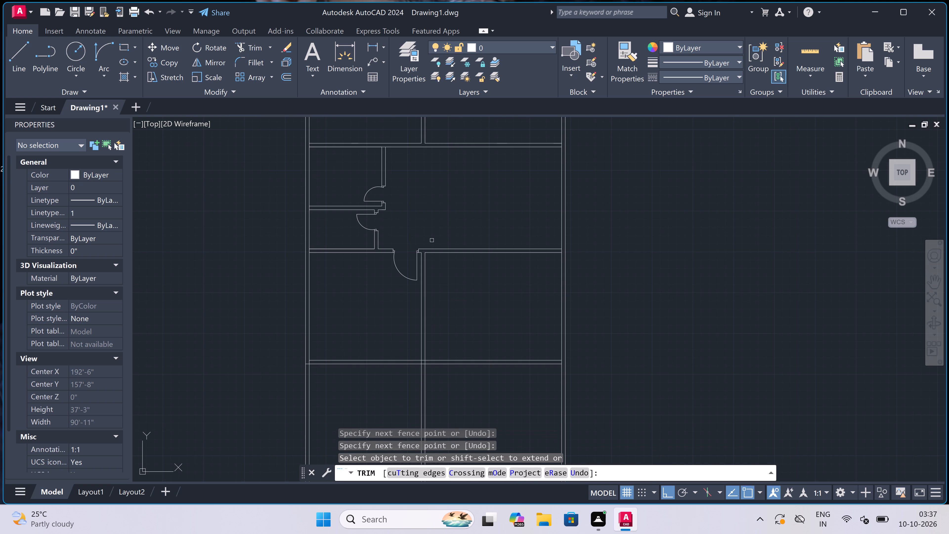
key("Escape")
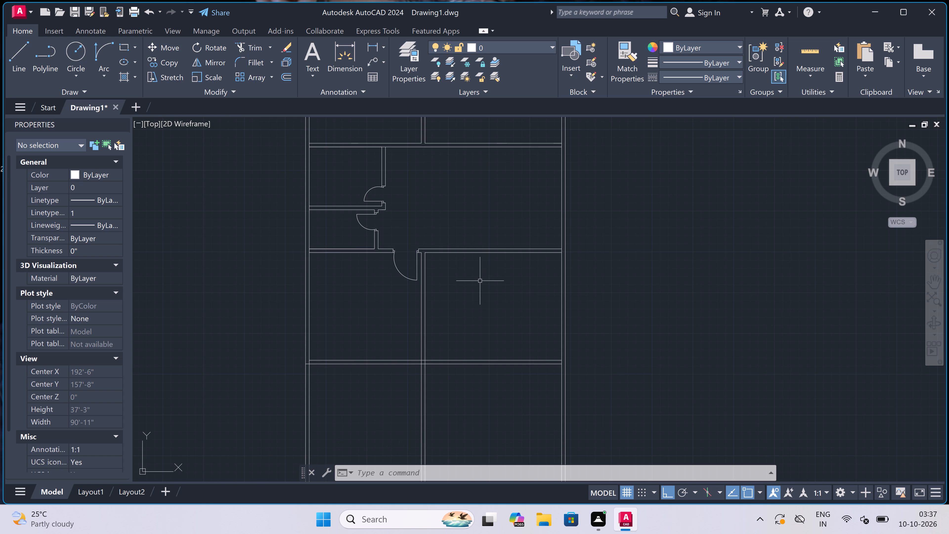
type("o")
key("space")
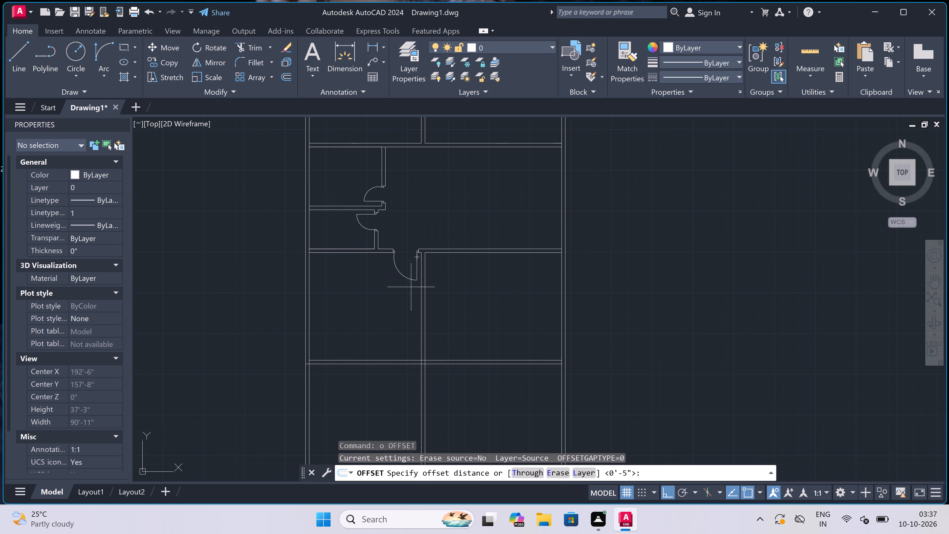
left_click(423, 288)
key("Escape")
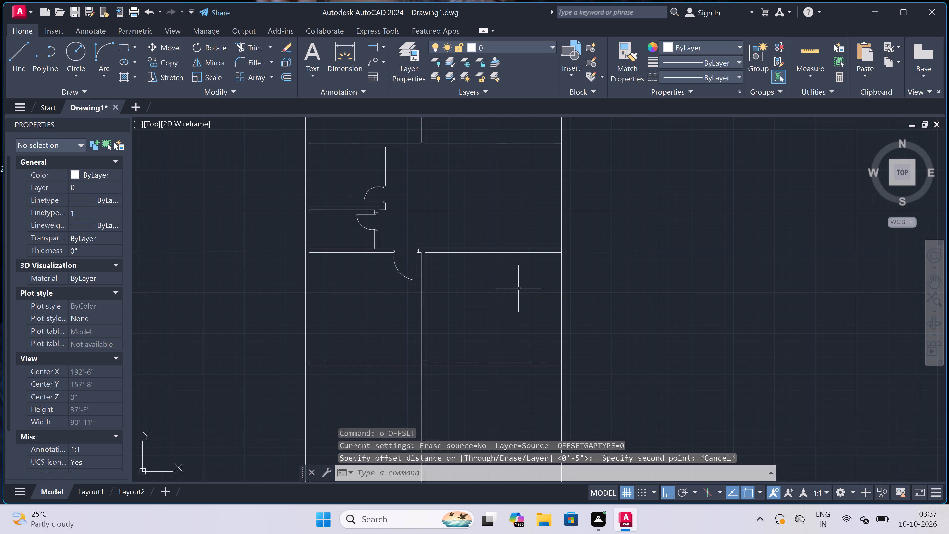
Offset the central wall's east face 10' eastward, south of the cross-wall with the new door.
key("space")
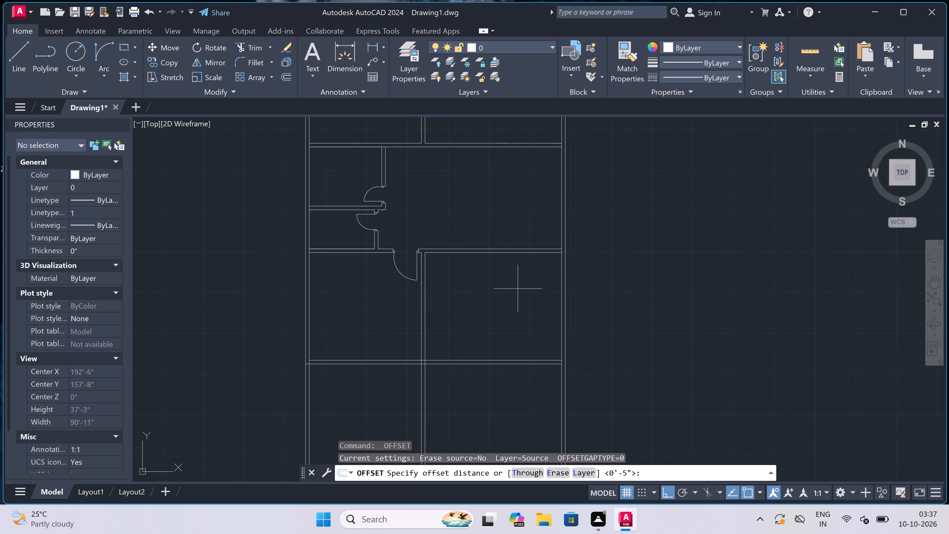
scroll(438, 296, "up", 2)
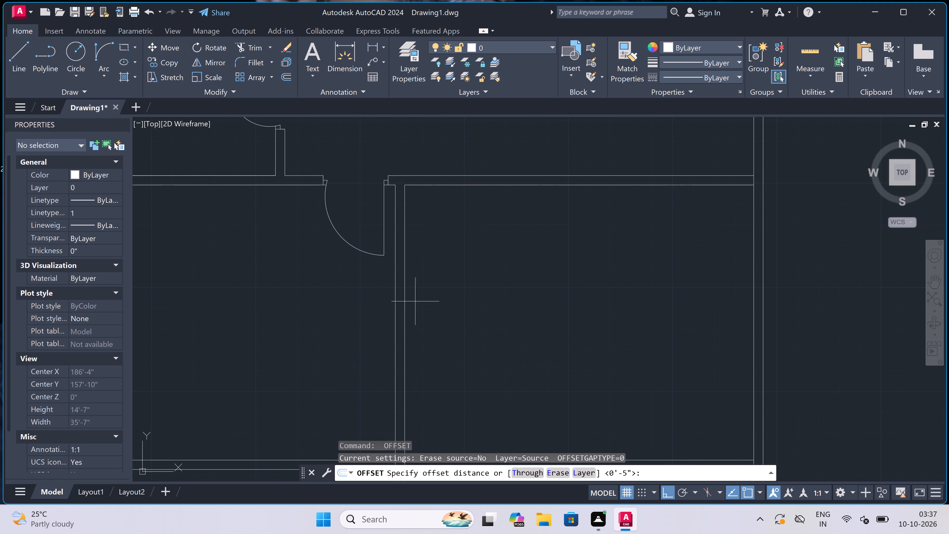
left_click(404, 304)
scroll(524, 292, "down", 2)
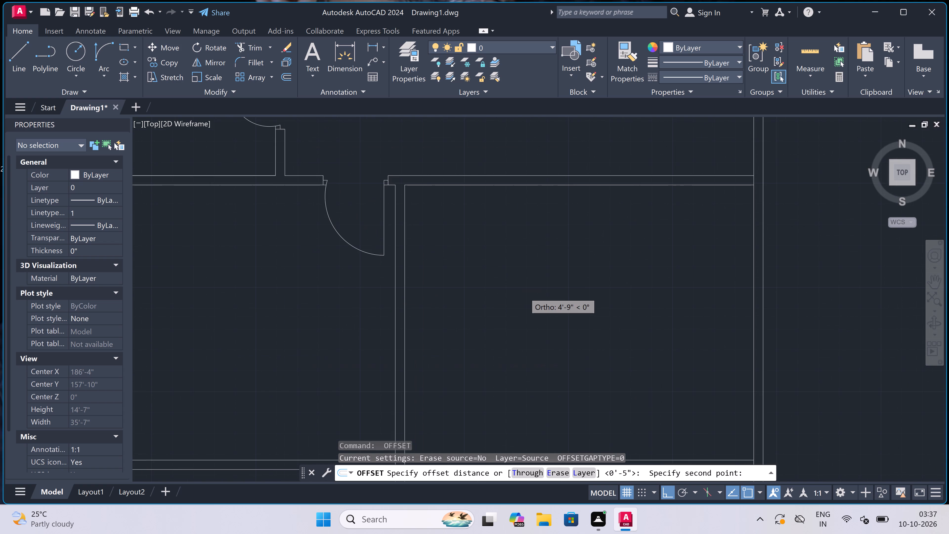
scroll(532, 306, "up", 1)
type("10'")
key("space")
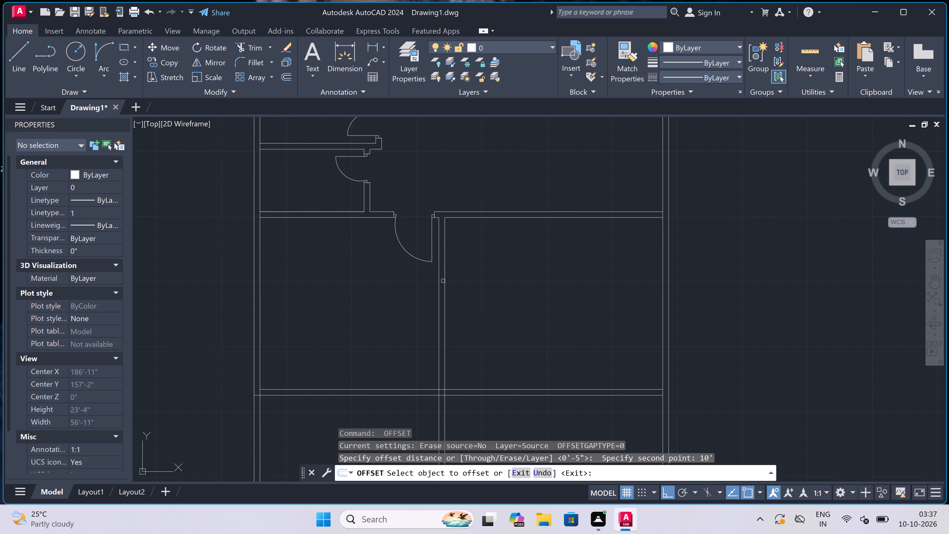
left_click_drag(443, 281, 447, 281)
left_click(609, 287)
key("Escape")
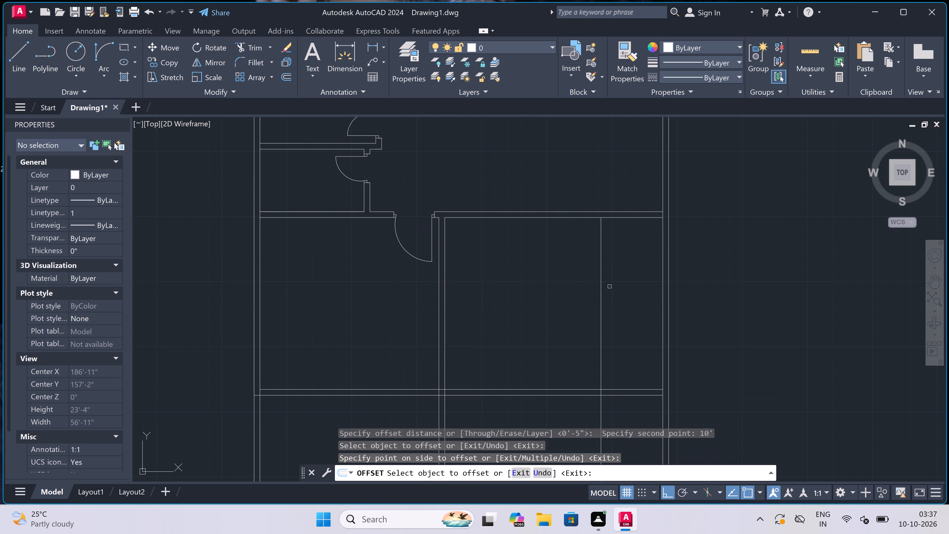
Offset the new partition line 4.5" eastward to form the partition's second face.
key("space")
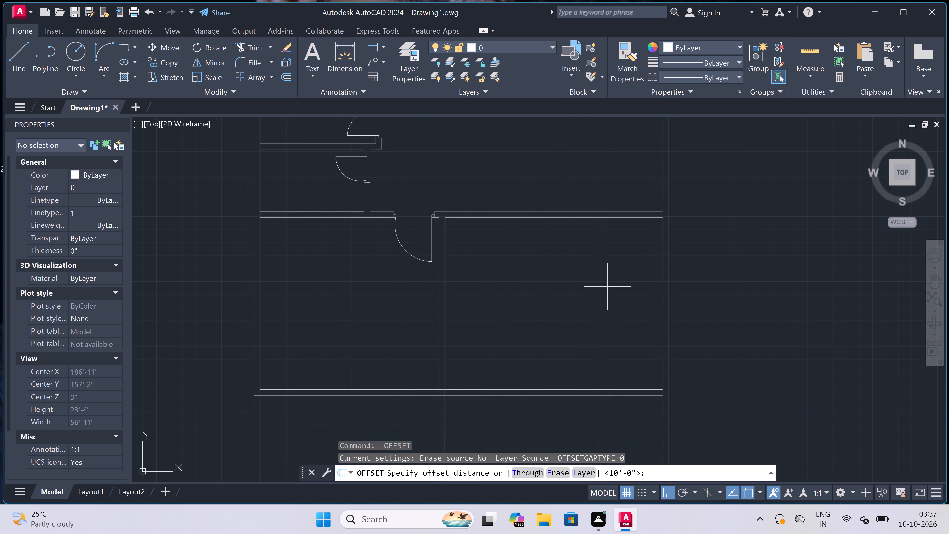
left_click(599, 289)
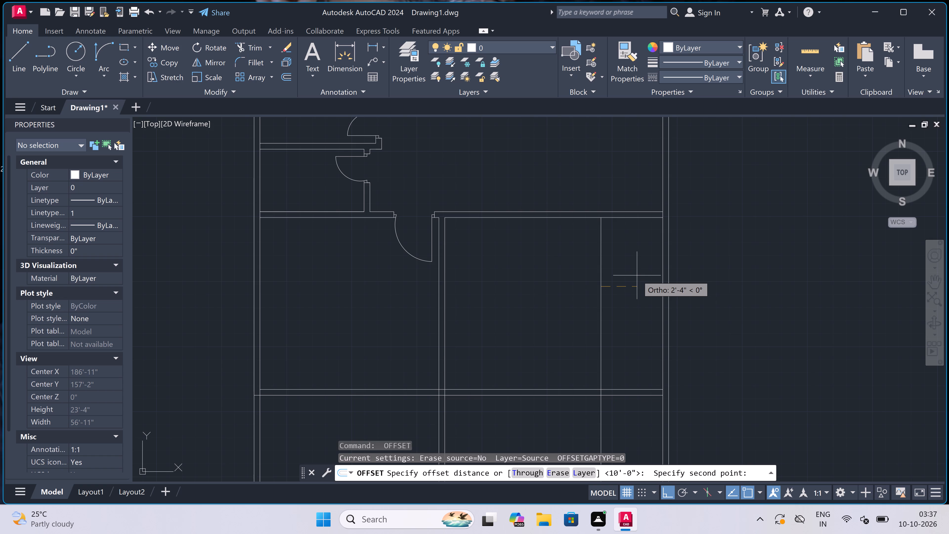
key("4")
type(".5")
type("\"")
key("space")
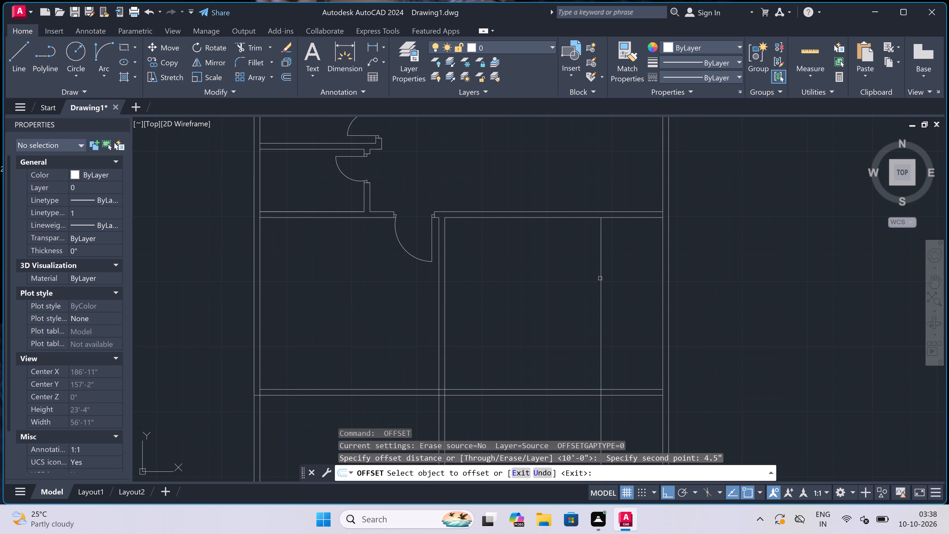
left_click_drag(600, 278, 605, 275)
left_click(655, 267)
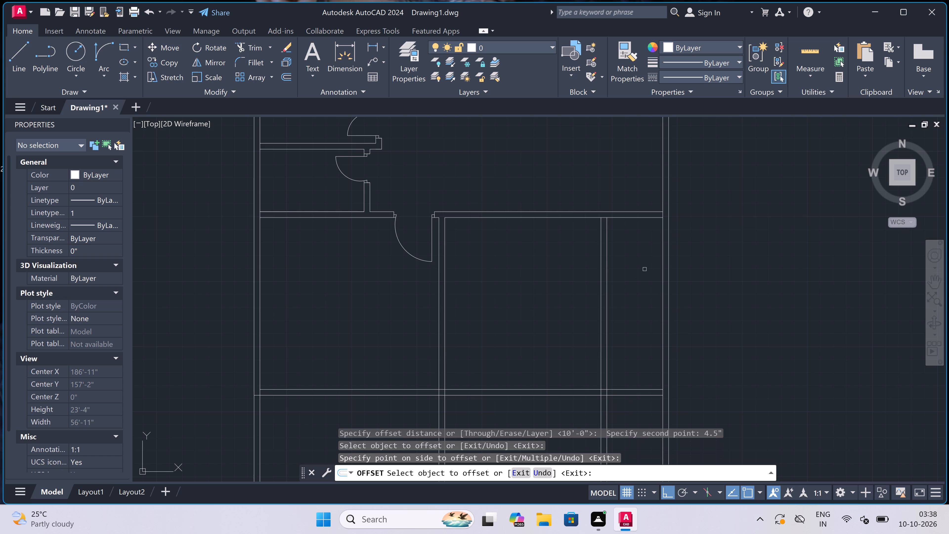
key("Escape")
Extend both partition faces north to the far face of the cross-wall.
type("ex")
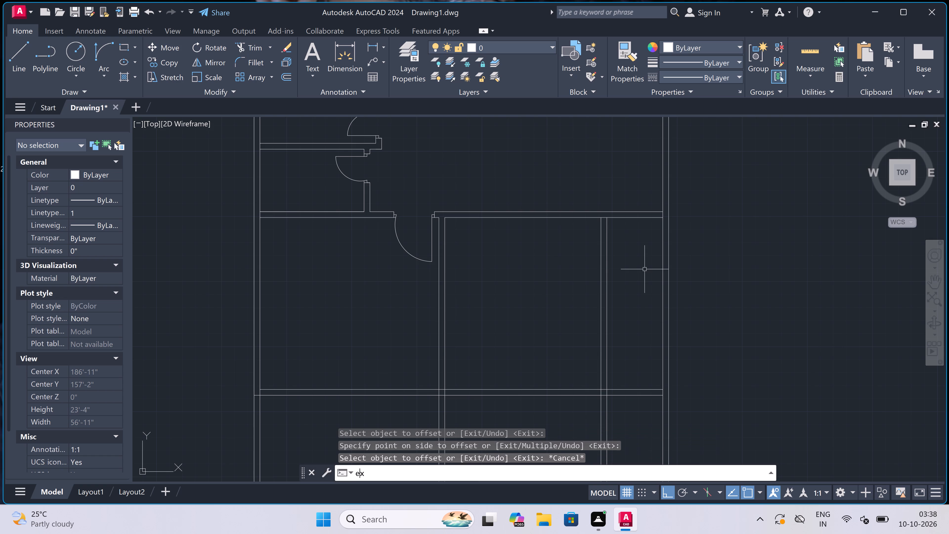
key("space")
left_click(644, 268)
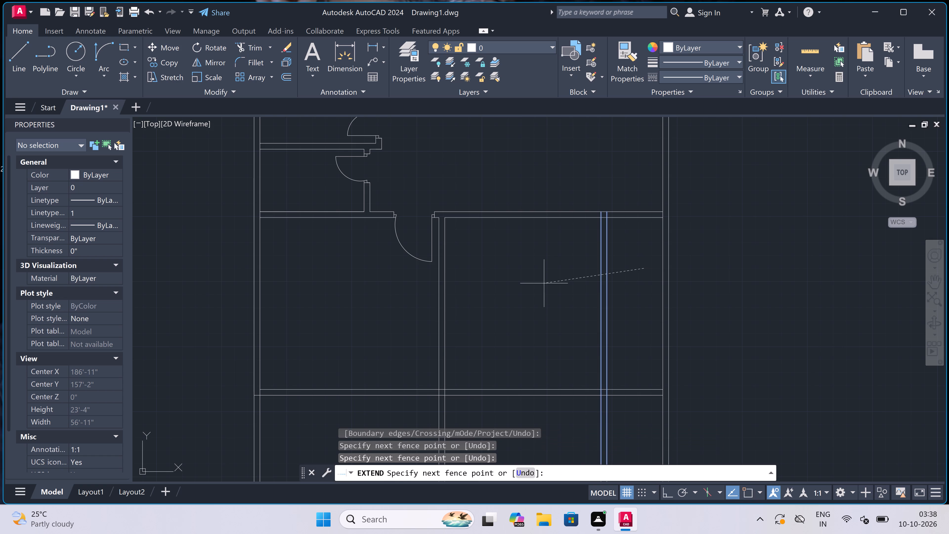
left_click(540, 285)
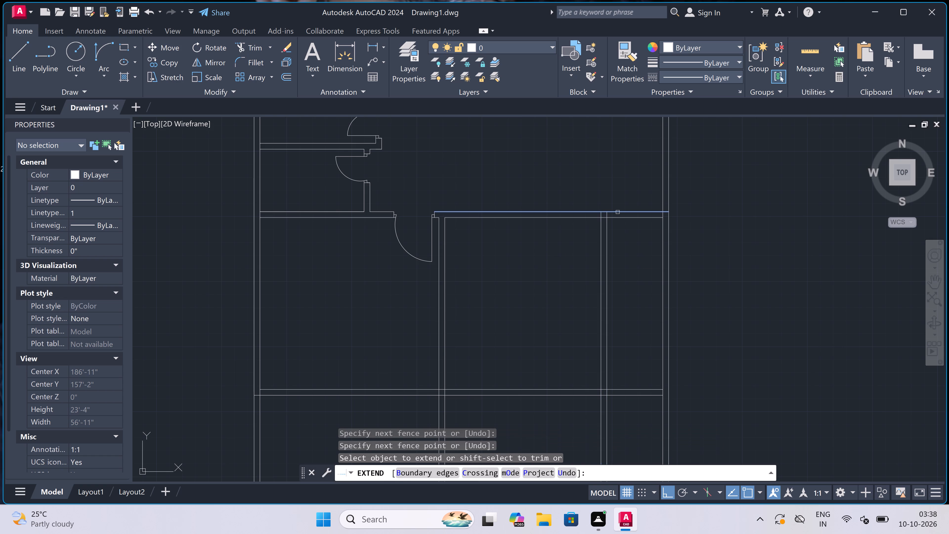
key("Escape")
Trim the cross-wall lines east of the new partition and clear the overlapping lines inside their corner.
type("tr")
key("space")
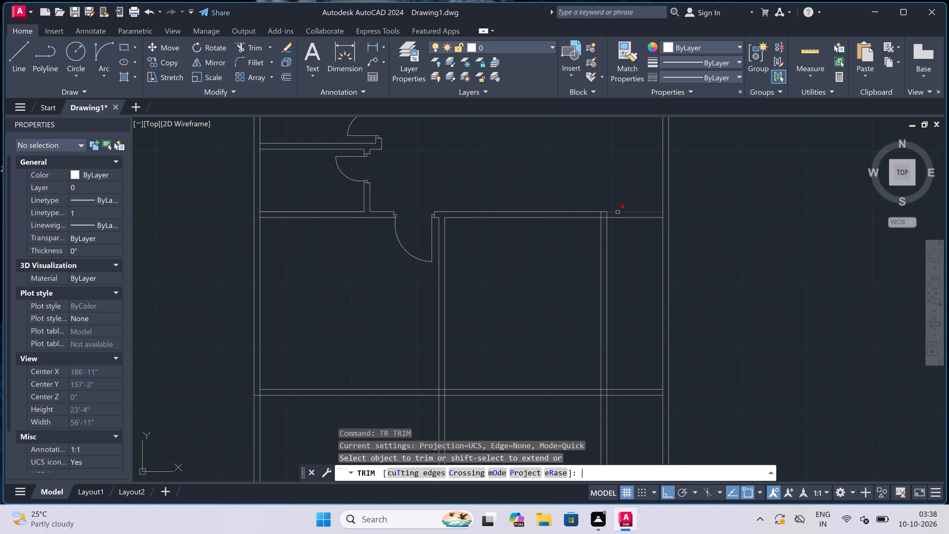
left_click(618, 197)
left_click(626, 245)
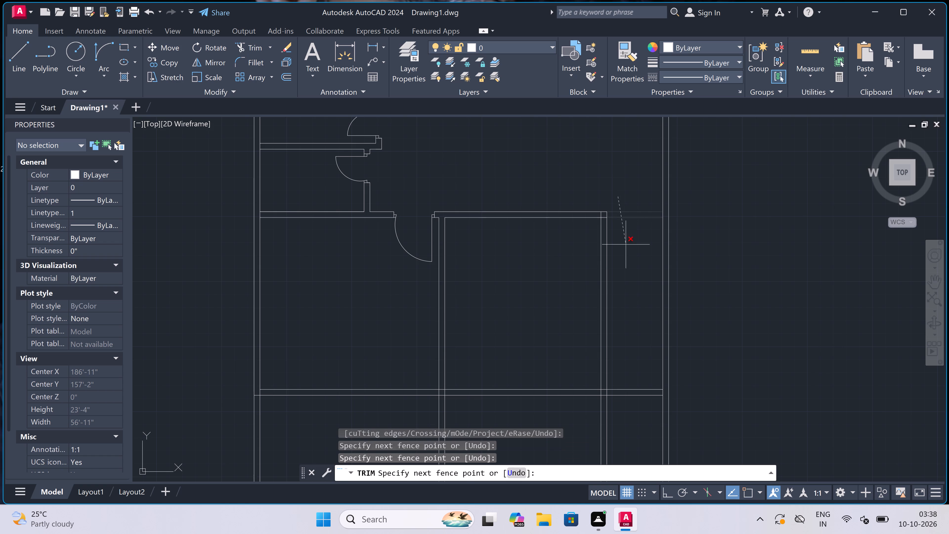
scroll(601, 219, "up", 3)
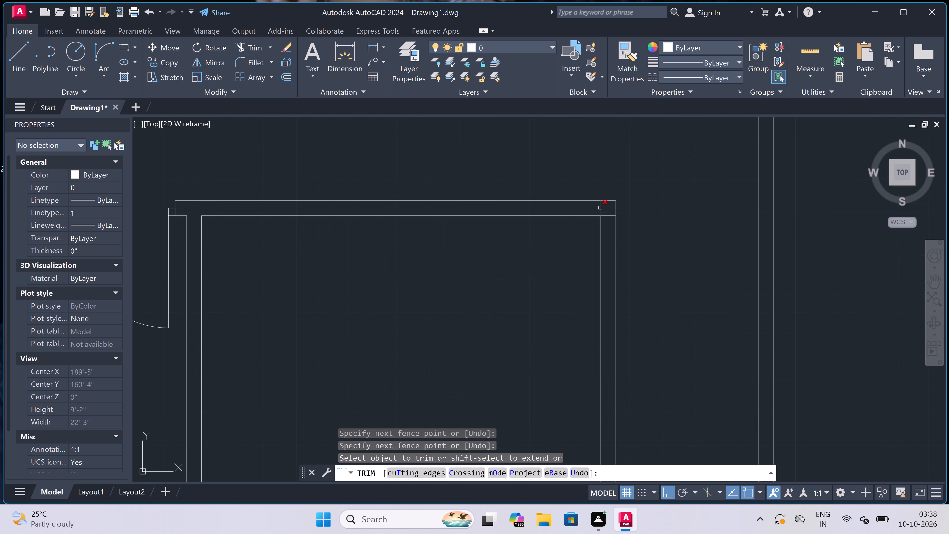
left_click(600, 206)
left_click(610, 222)
left_click(610, 209)
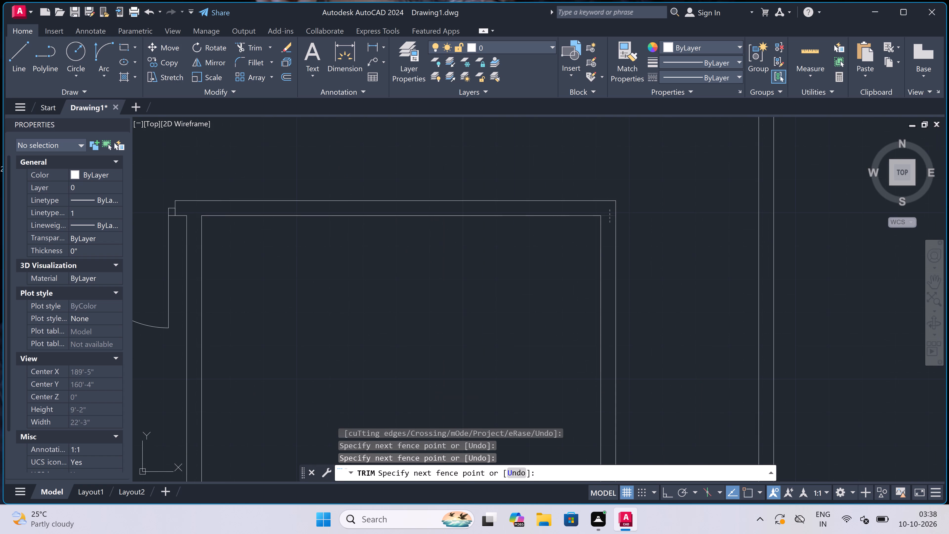
Trim the partition's junction with the lower cross-wall, removing the north face between partition faces and the west face inside the wall.
scroll(609, 208, "down", 3)
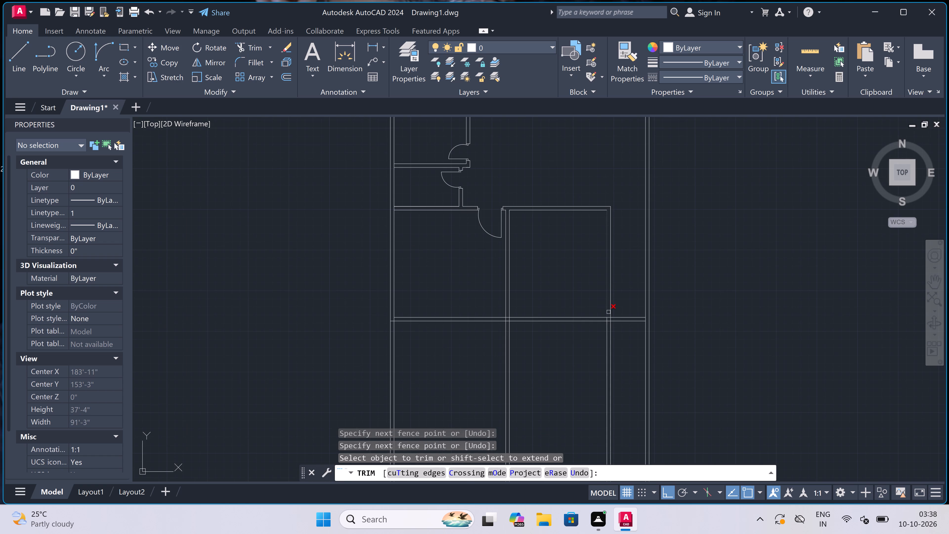
scroll(607, 313, "up", 4)
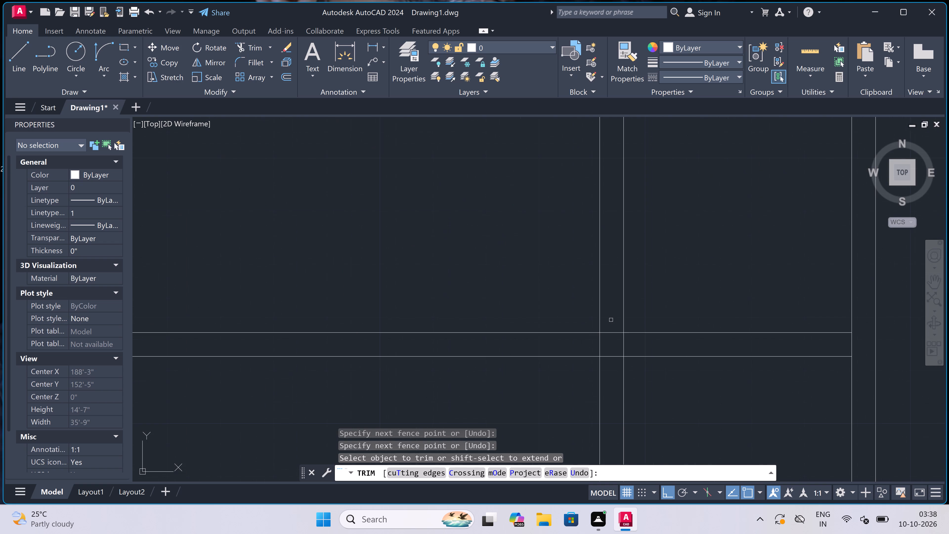
left_click(611, 320)
left_click(597, 345)
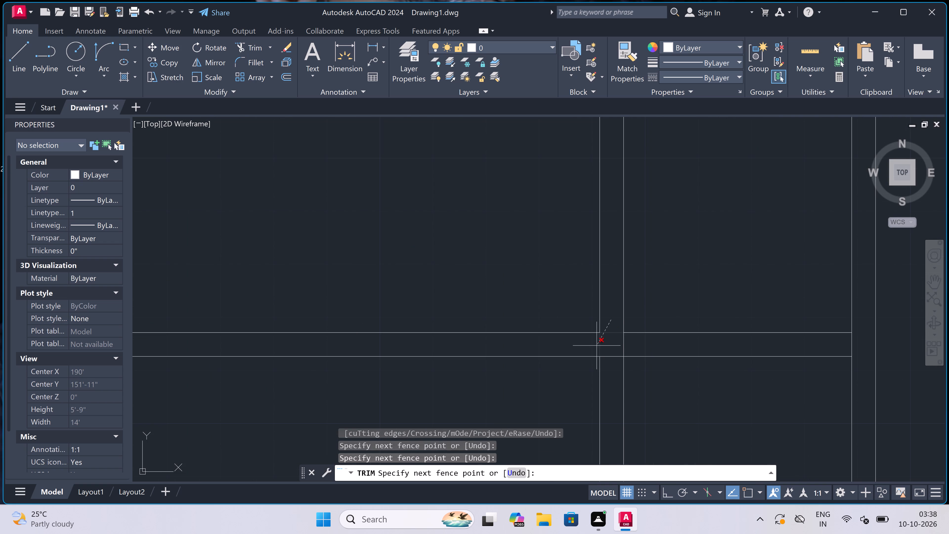
Trim away the new partition and central wall lines running south of the lower cross-wall.
scroll(615, 305, "down", 2)
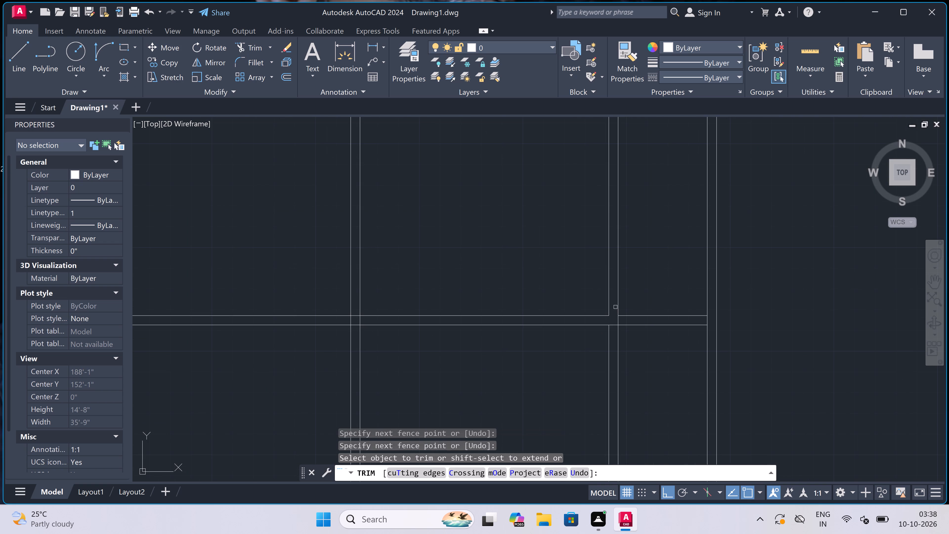
left_click(642, 354)
left_click(237, 386)
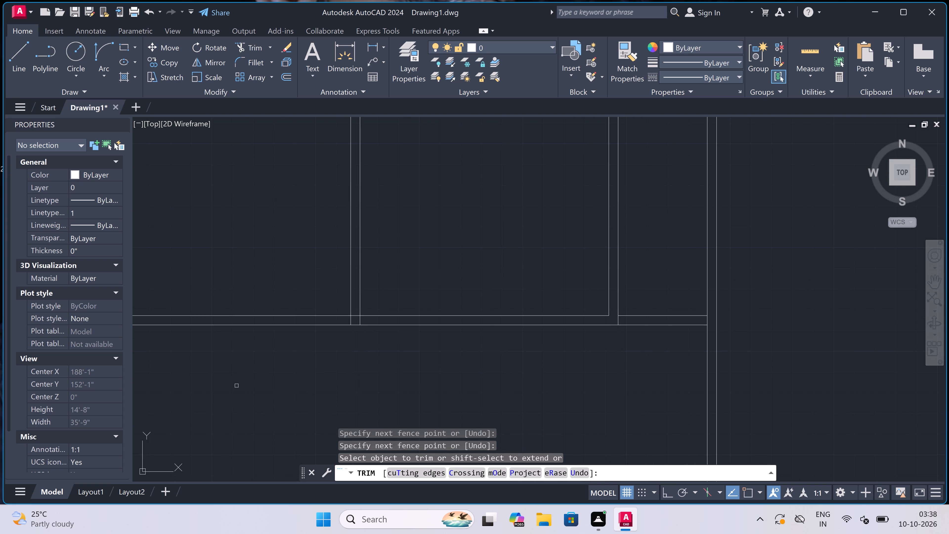
Trim the central wall's faces inside the lower cross-wall and open the cross-wall's north face between them.
scroll(348, 326, "up", 2)
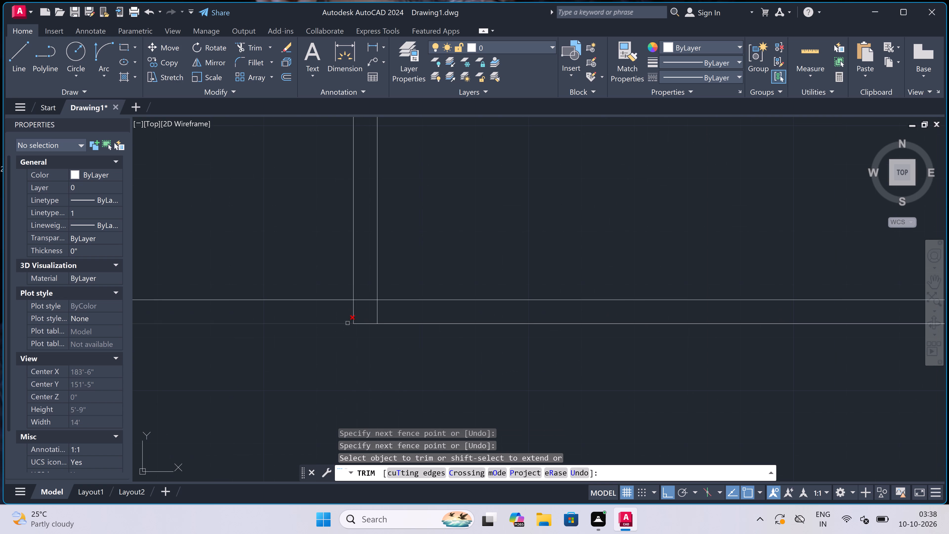
left_click(347, 312)
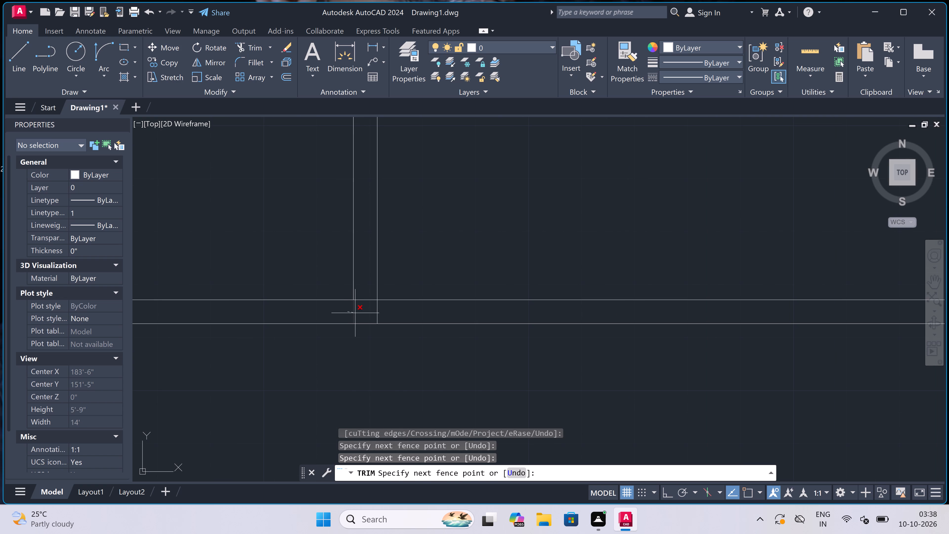
left_click(402, 313)
left_click(364, 309)
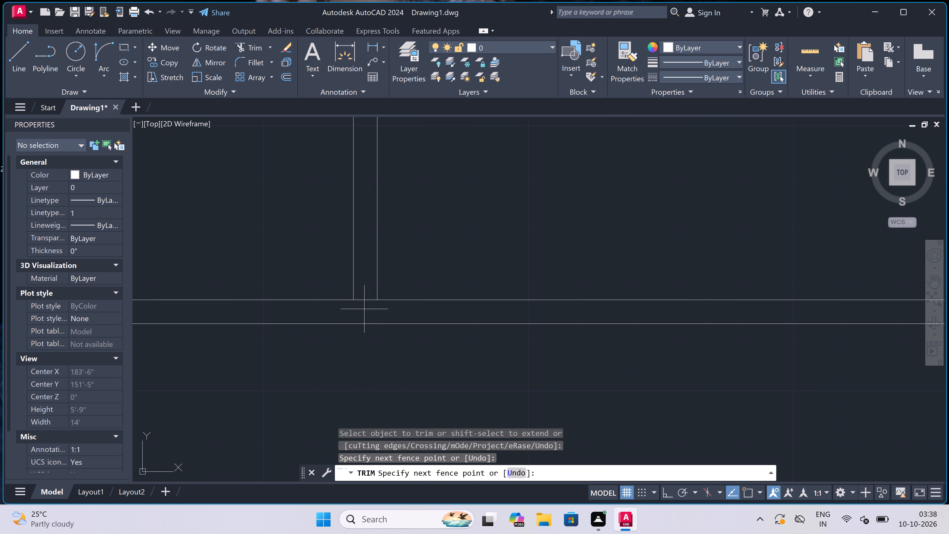
left_click(371, 268)
scroll(371, 268, "down", 5)
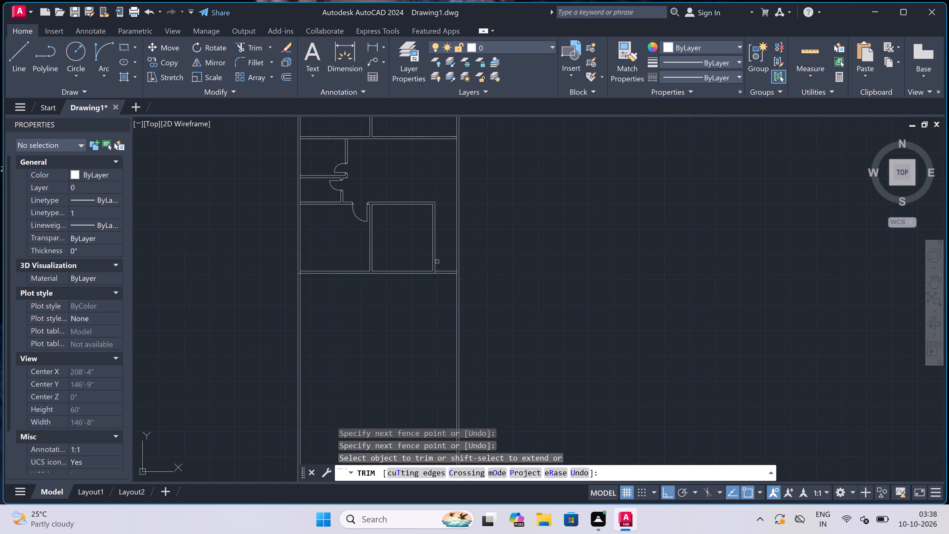
scroll(439, 270, "up", 3)
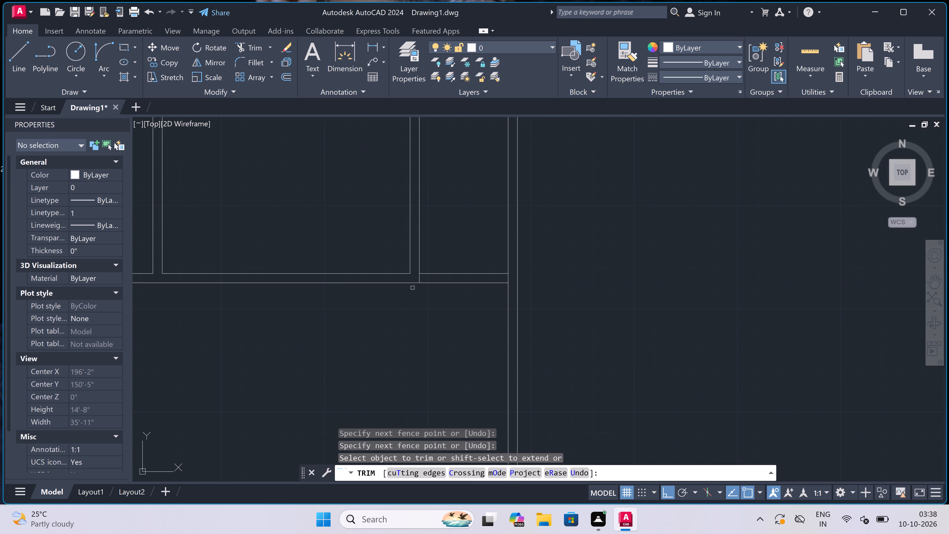
scroll(412, 288, "up", 2)
scroll(462, 376, "down", 3)
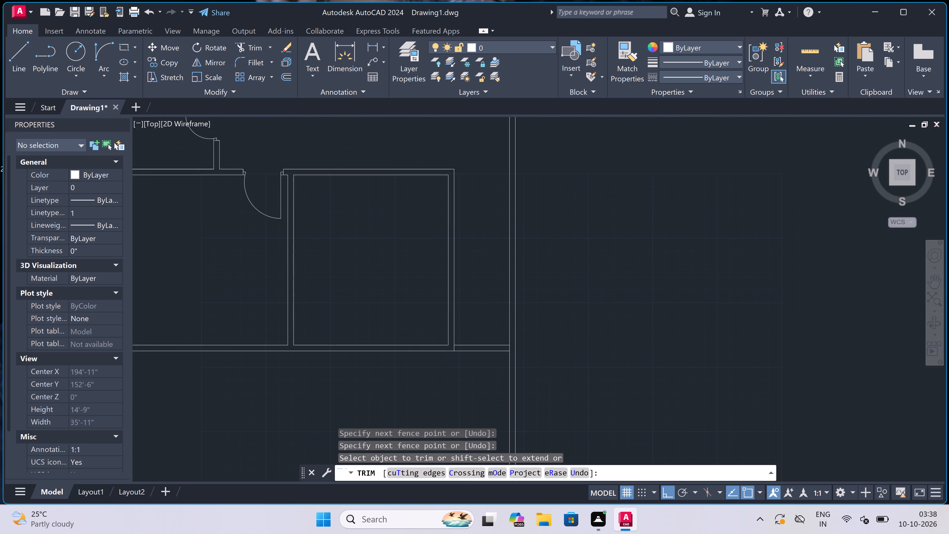
scroll(499, 322, "up", 2)
key("Escape")
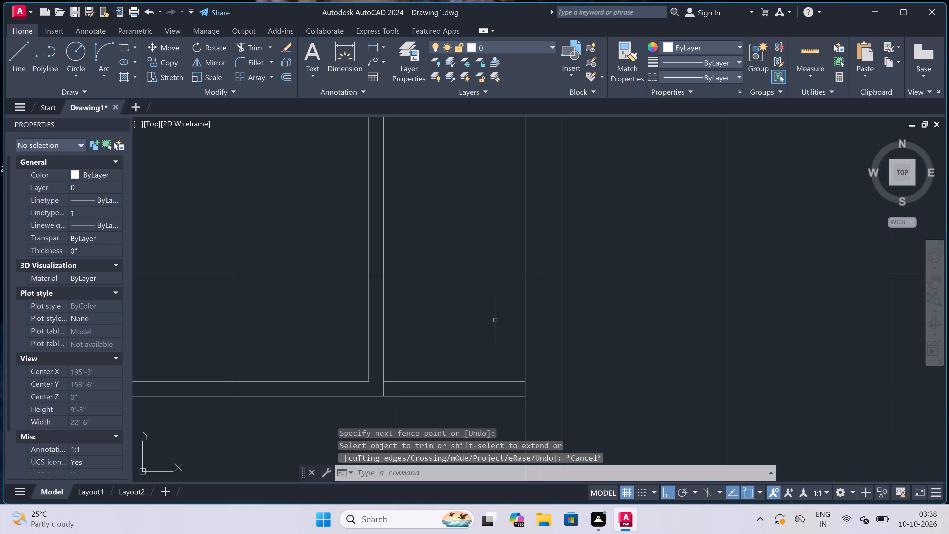
Draw a door jamb line across the lower cross-wall near the east outer wall, with a 2" stop westward from its midpoint and a 3' leaf northward.
type("l")
key("space")
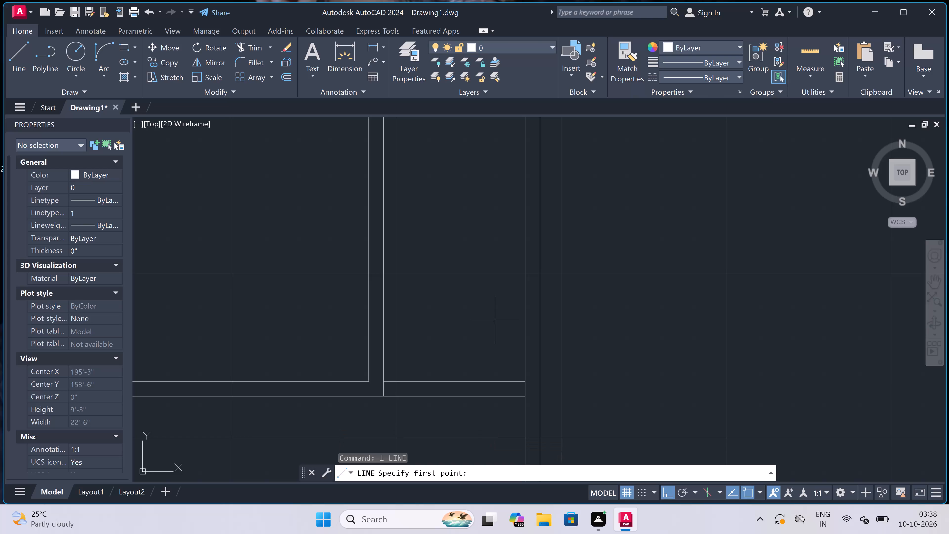
left_click(495, 320)
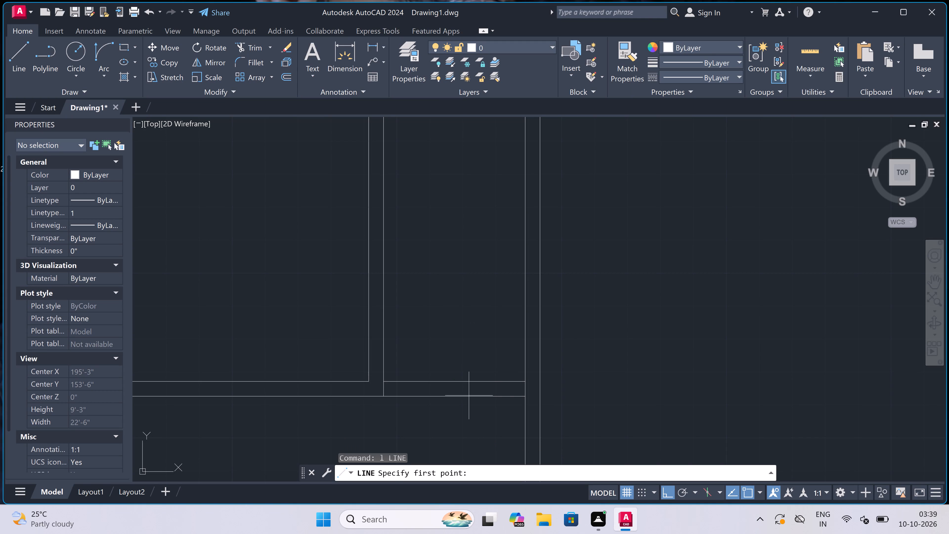
left_click(507, 381)
left_click(507, 398)
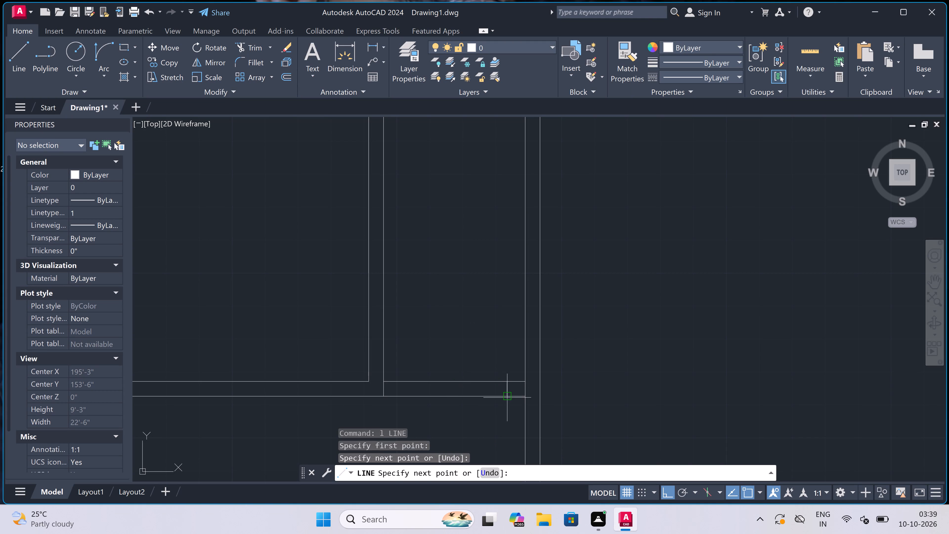
left_click(506, 389)
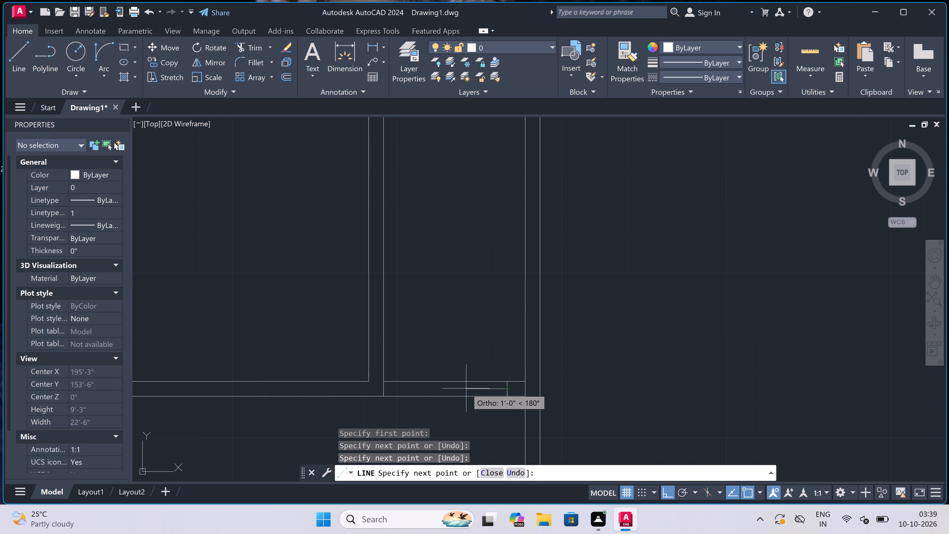
type("2\"")
key("space")
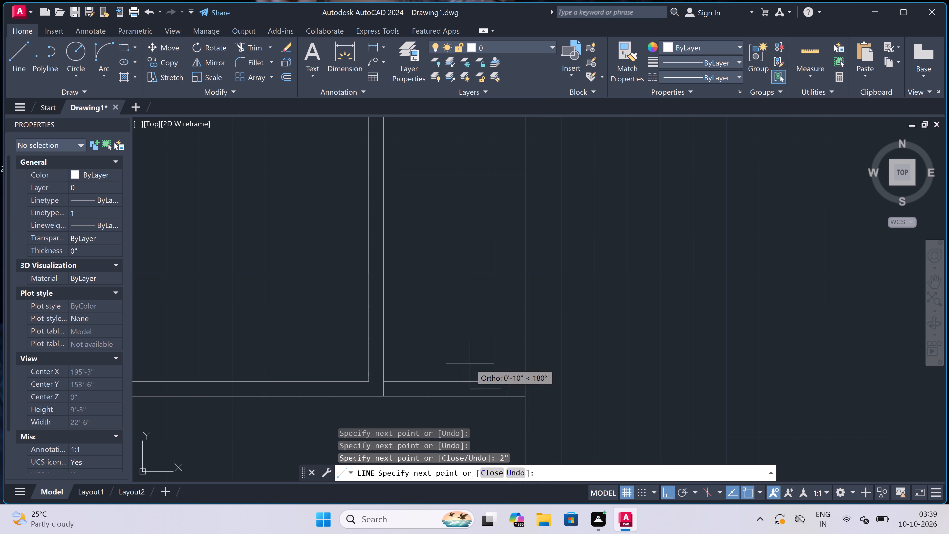
type("3'")
key("space")
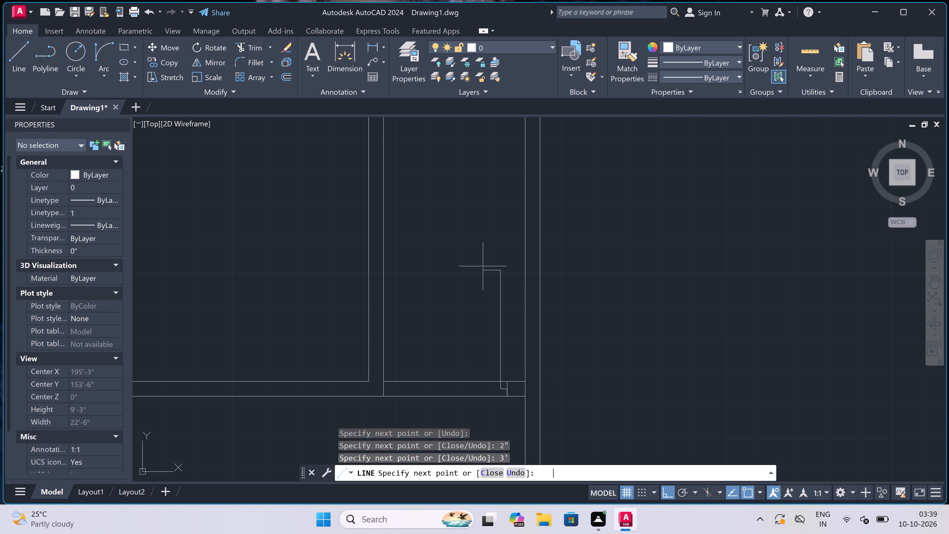
key("Escape")
Draw the door's west jamb line across the lower cross-wall near the partition, with a 2" stop eastward from its midpoint.
key("space")
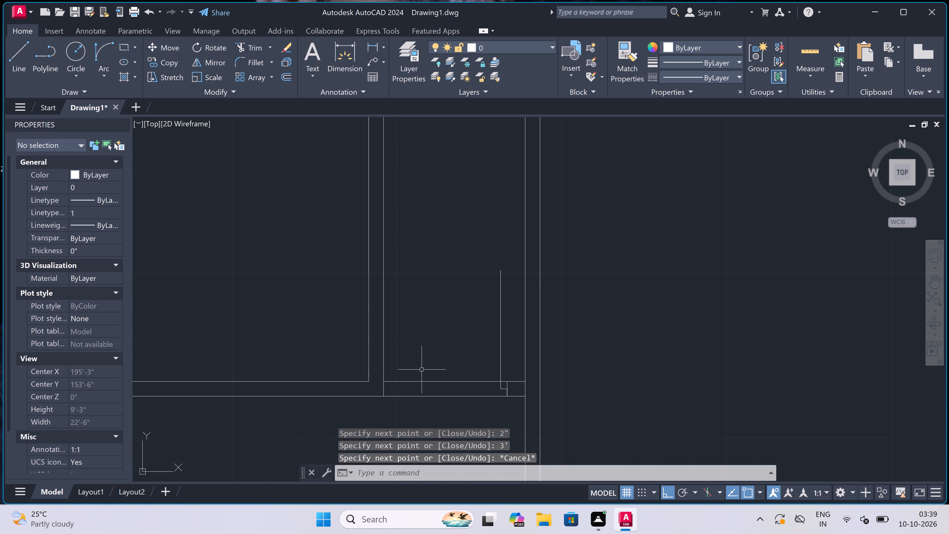
left_click(394, 380)
left_click(394, 393)
left_click(392, 384)
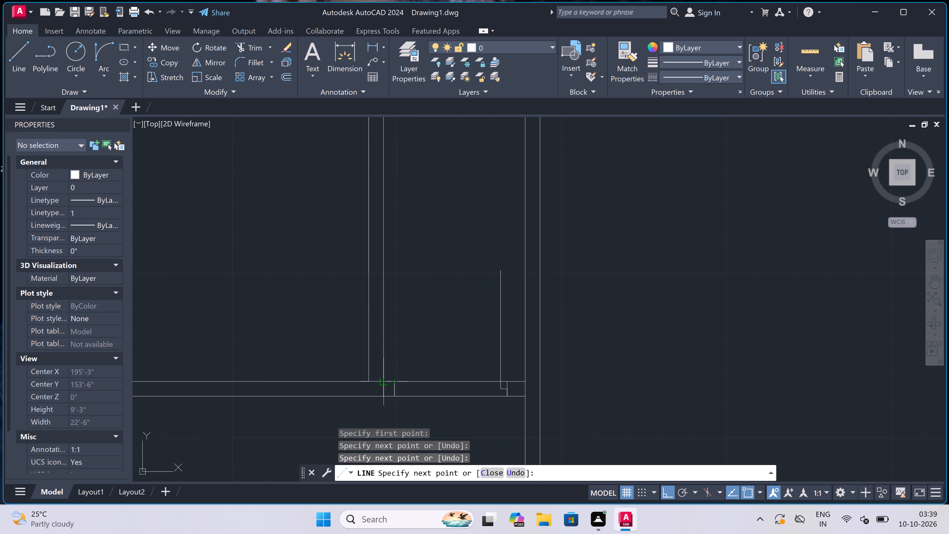
key("ctrl+z")
scroll(398, 384, "up", 2)
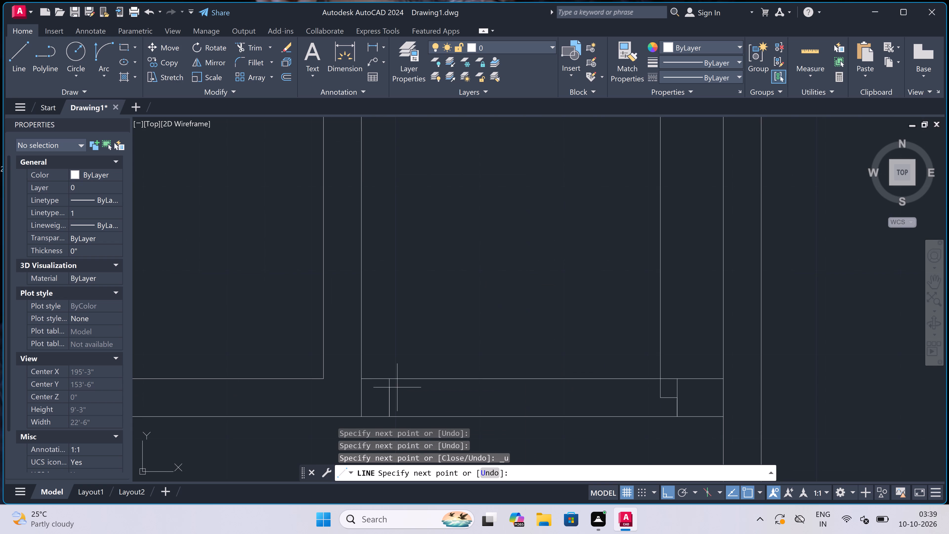
left_click(388, 396)
type("2\"")
key("space")
key("Escape")
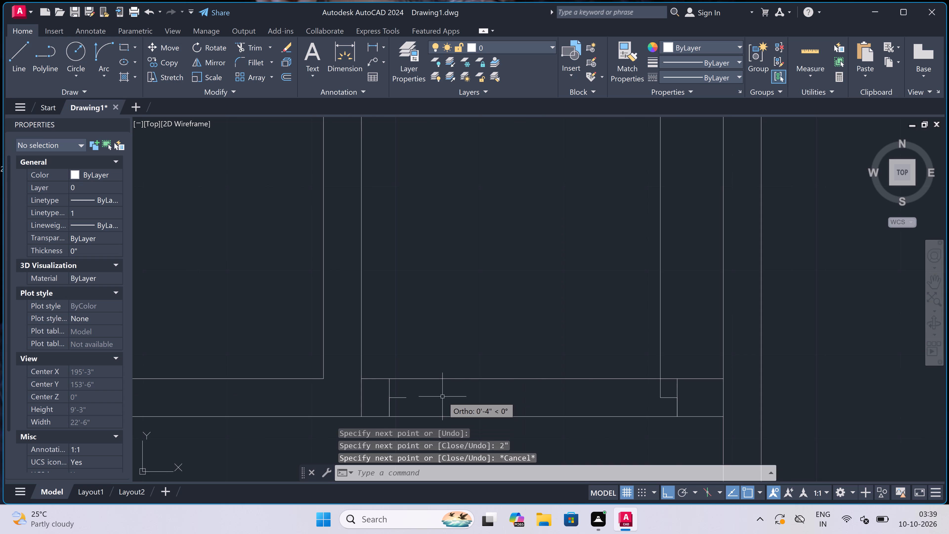
Draw the door swing arc from the leaf's north end to the end of the west stop, bulging northwest.
scroll(441, 380, "down", 2)
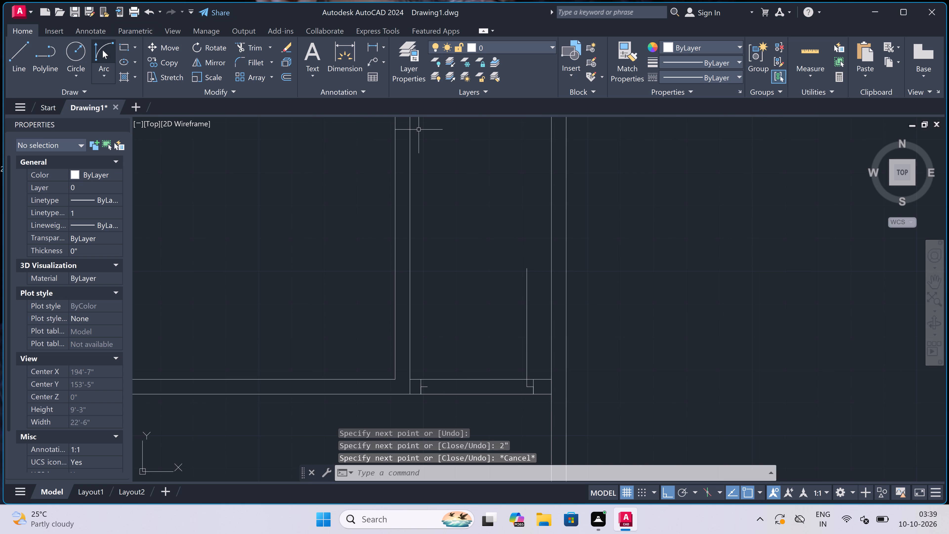
left_click(103, 49)
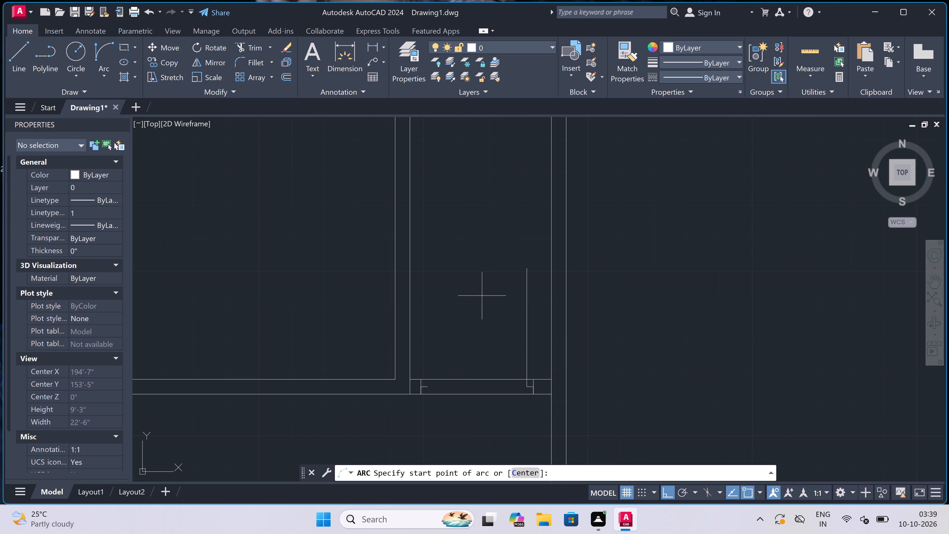
left_click(522, 267)
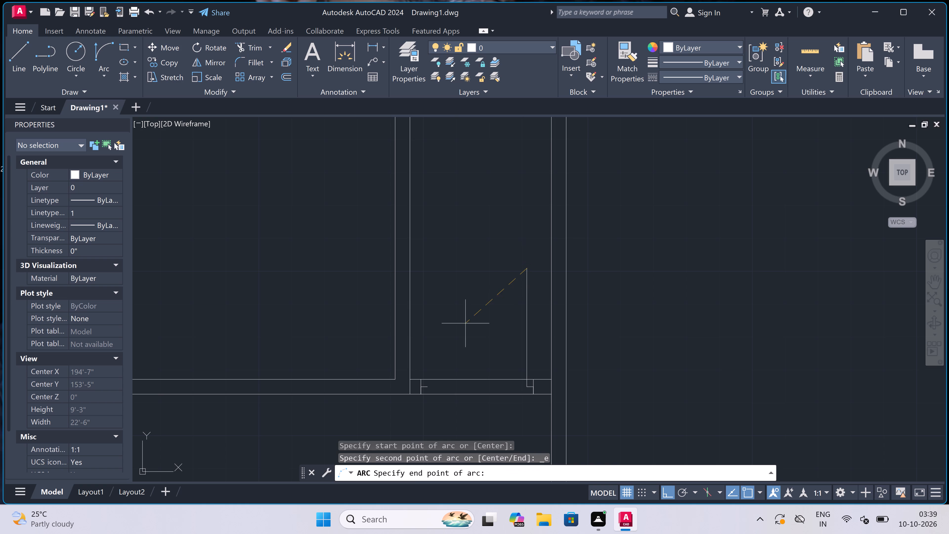
left_click(427, 387)
left_click(422, 325)
Trim both lower cross-wall faces between the two jambs to open the doorway.
key("t")
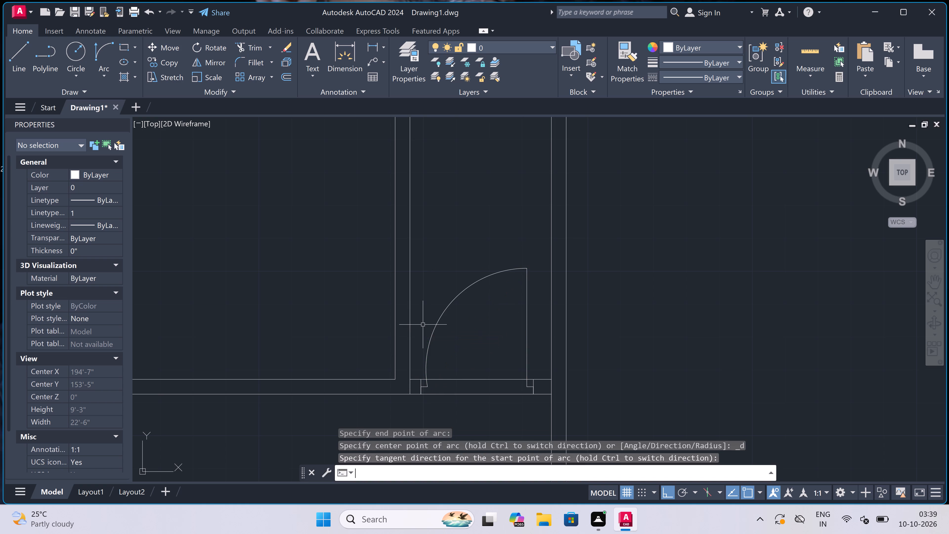
key("r")
key("space")
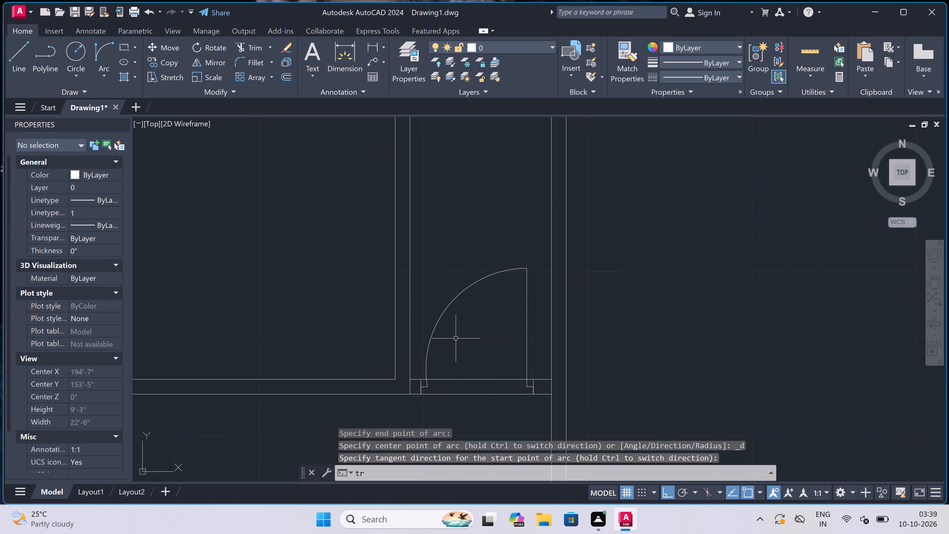
left_click(456, 337)
left_click(465, 406)
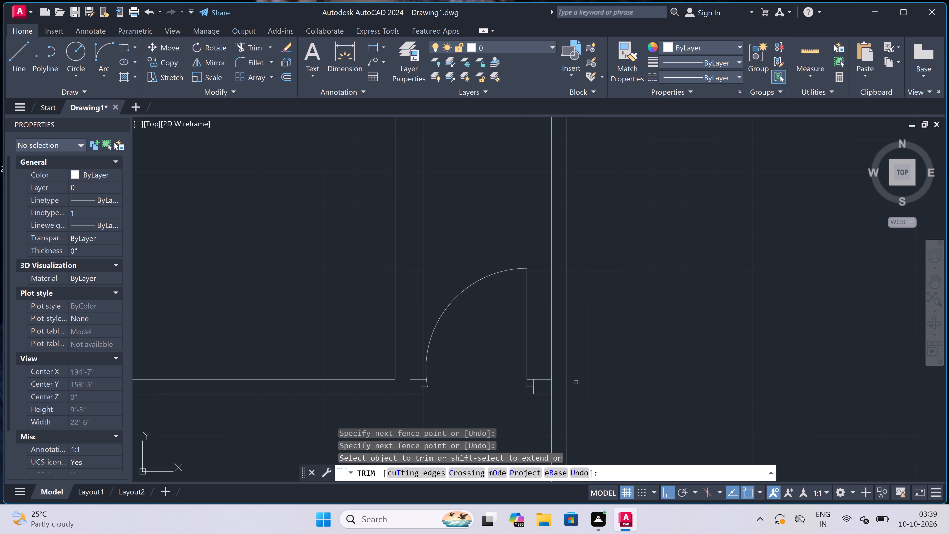
Trim the east outer wall's inner face and the partition's east face where they cross the lower cross-wall beside the door.
left_click(548, 388)
left_click(555, 386)
scroll(556, 360, "down", 4)
scroll(540, 363, "up", 3)
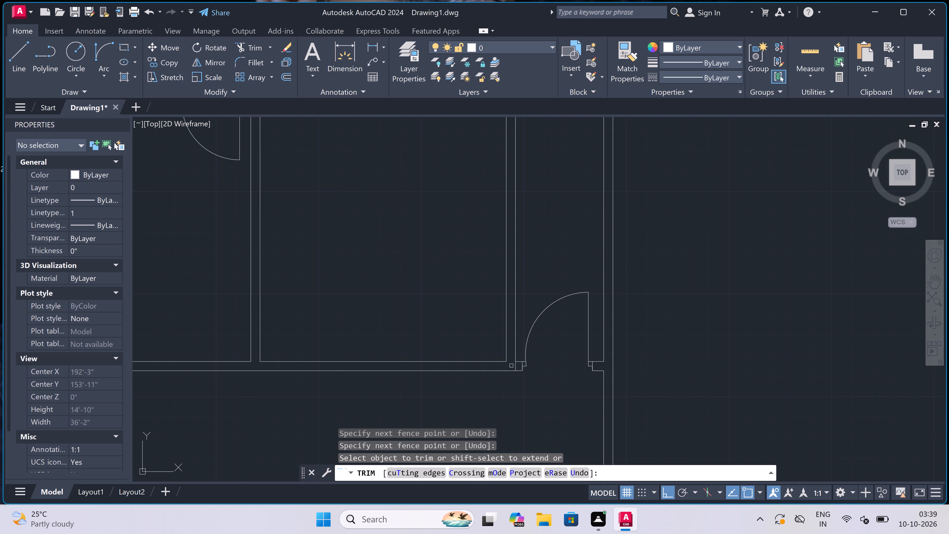
scroll(511, 366, "up", 3)
left_click(511, 366)
left_click(533, 368)
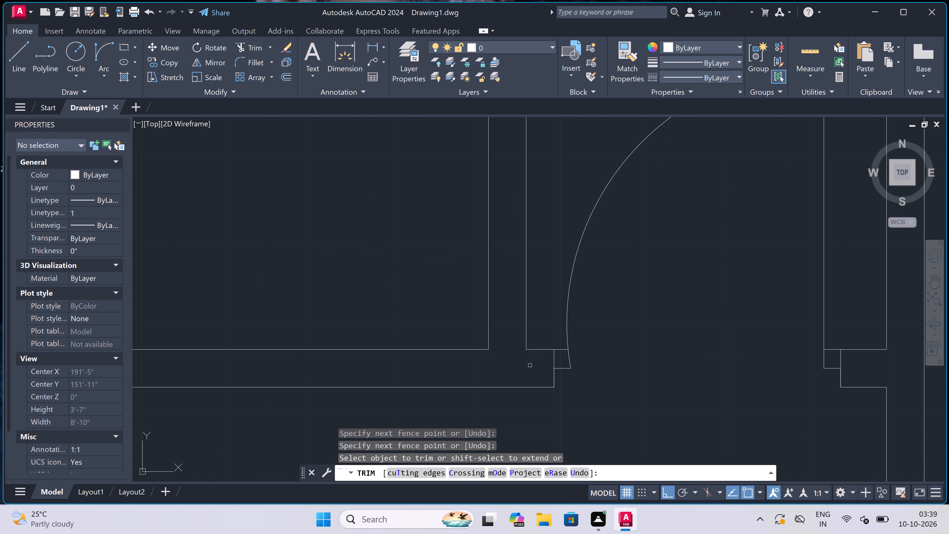
key("Escape")
Draw a window jamb line across the north wall of the room west of the new door, near its east end.
scroll(518, 344, "down", 3)
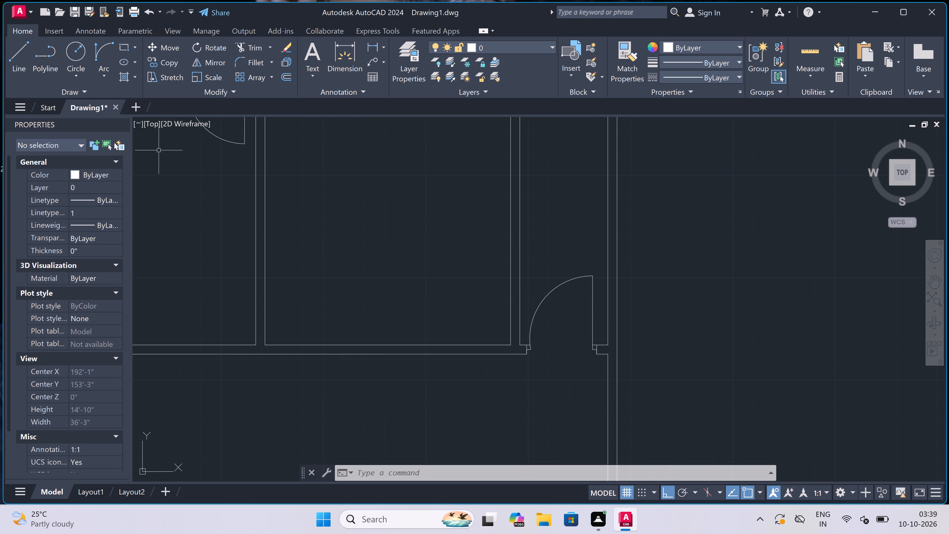
scroll(560, 250, "down", 3)
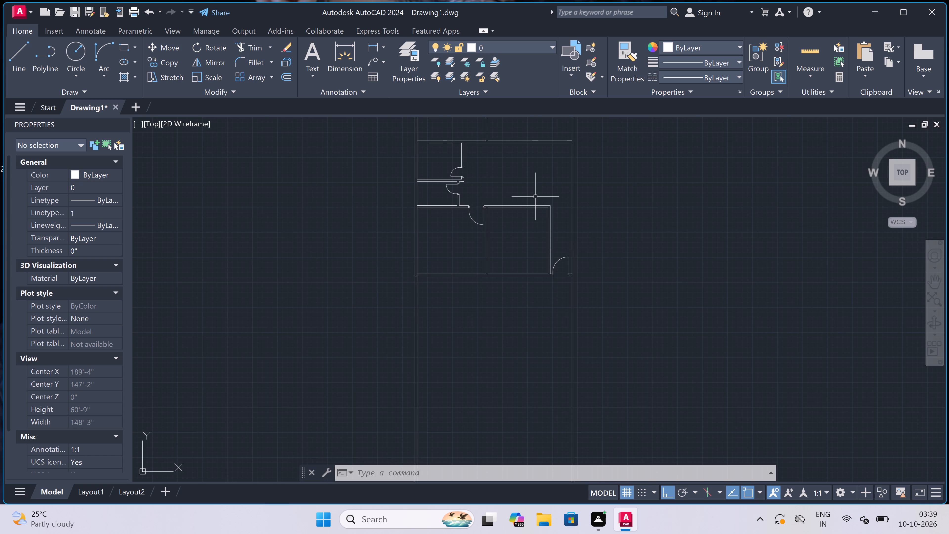
key("l")
key("space")
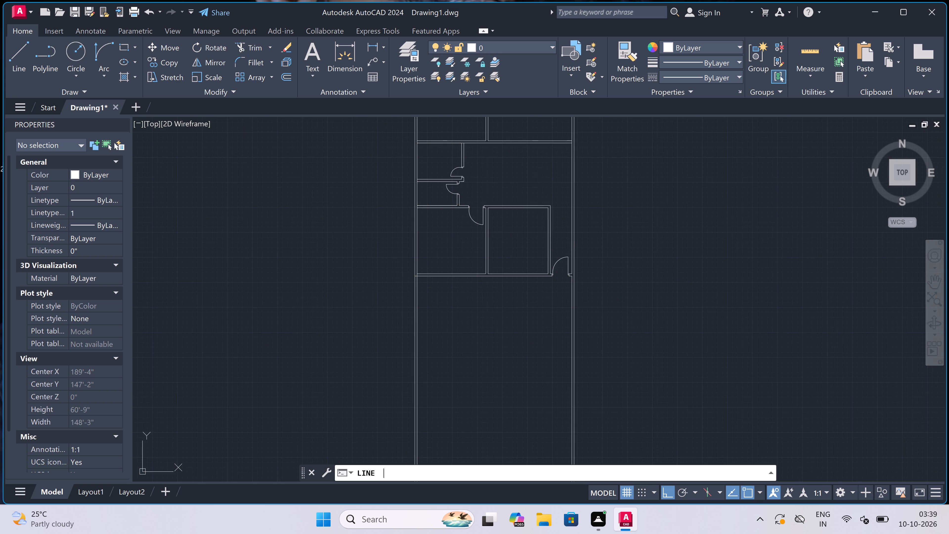
scroll(543, 206, "up", 4)
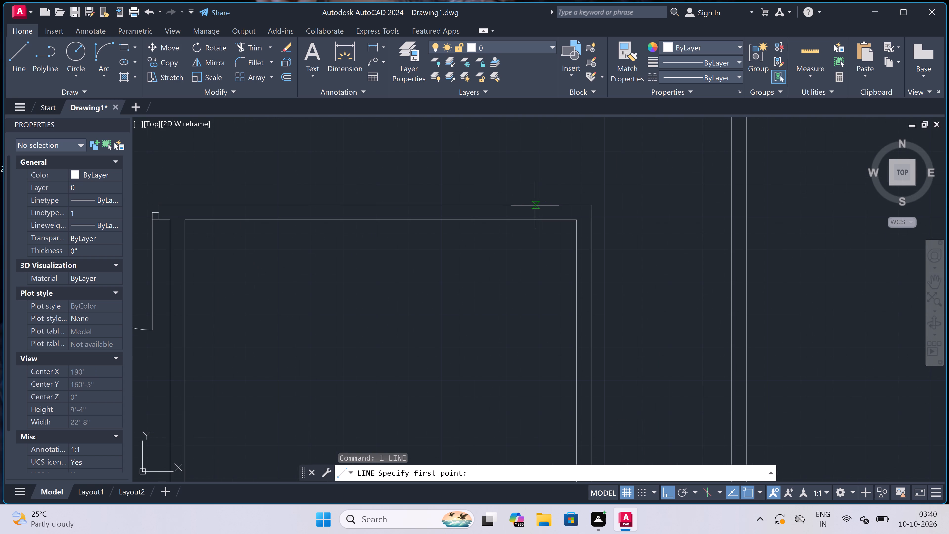
left_click(511, 205)
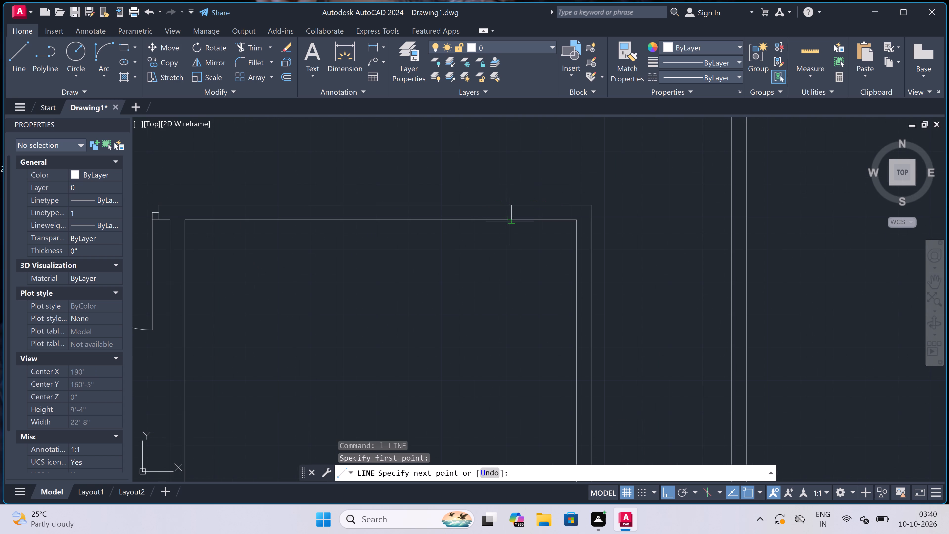
left_click(510, 222)
key("Escape")
Draw a jamb line across the same room's east wall, just south of its northeast corner.
key("space")
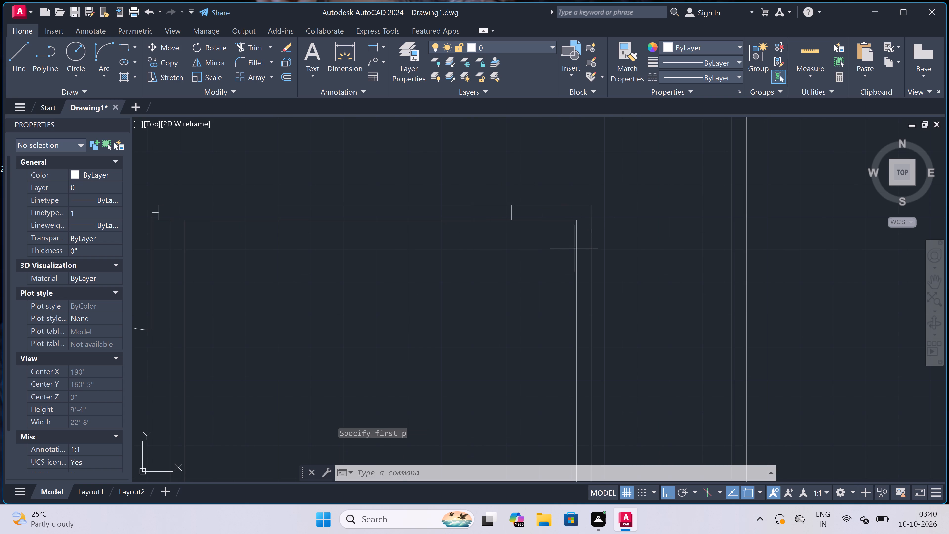
left_click(576, 245)
left_click(594, 244)
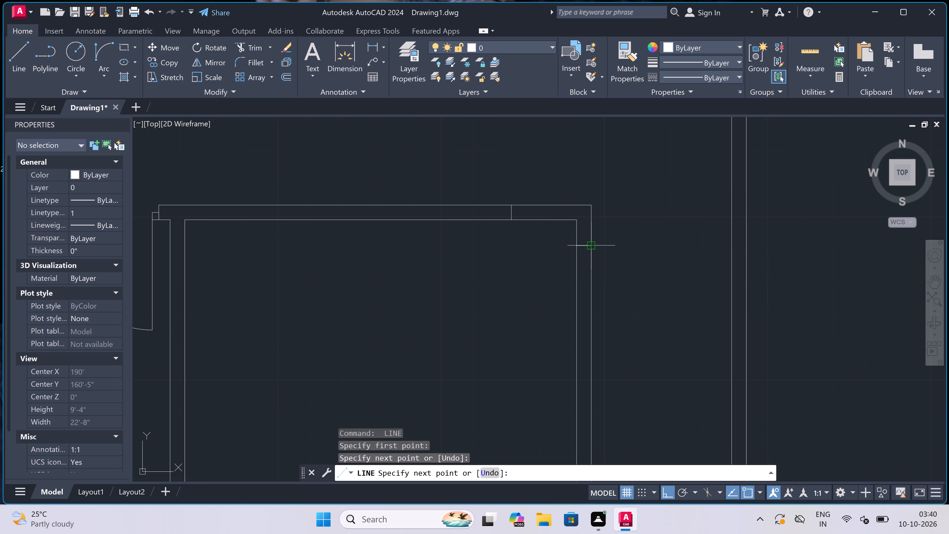
key("Escape")
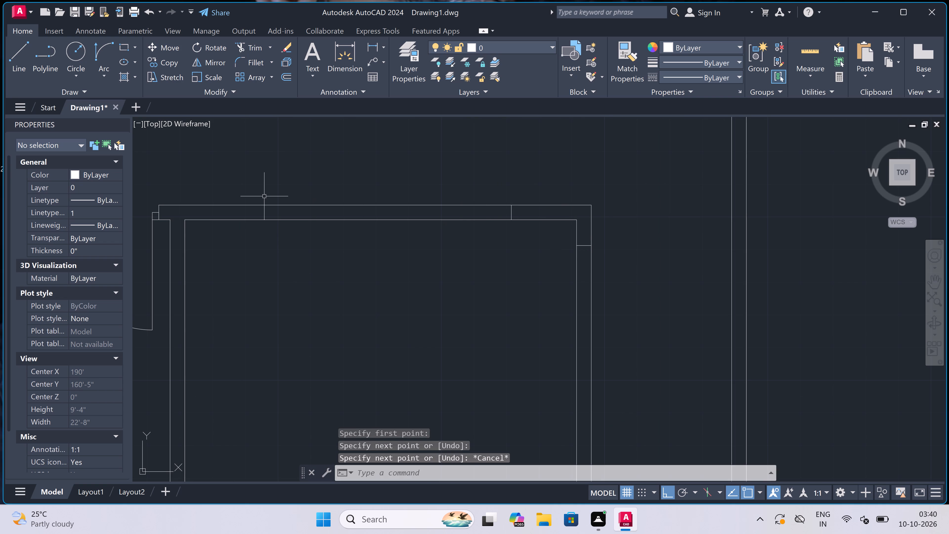
Draw the north window's west jamb line and join the two jambs' midpoints with a glazing line along the wall.
key("space")
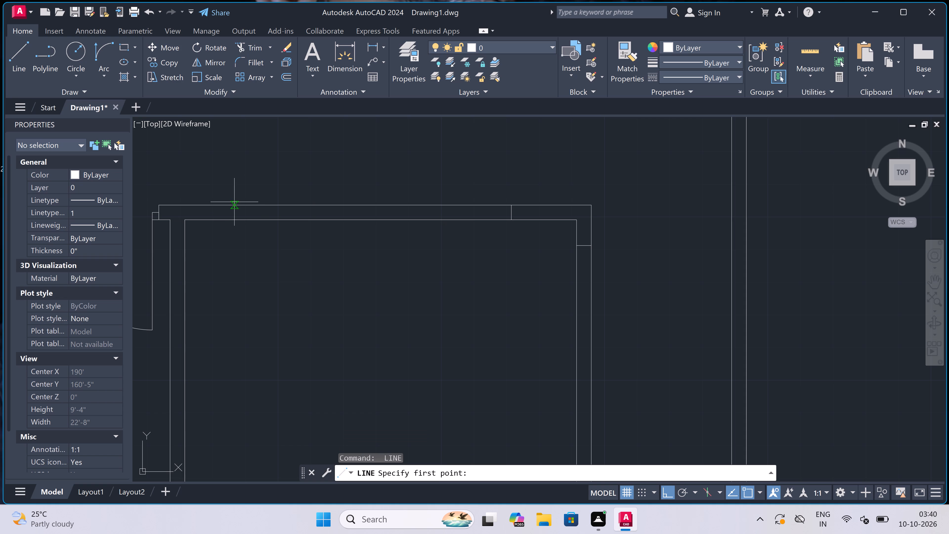
left_click(246, 206)
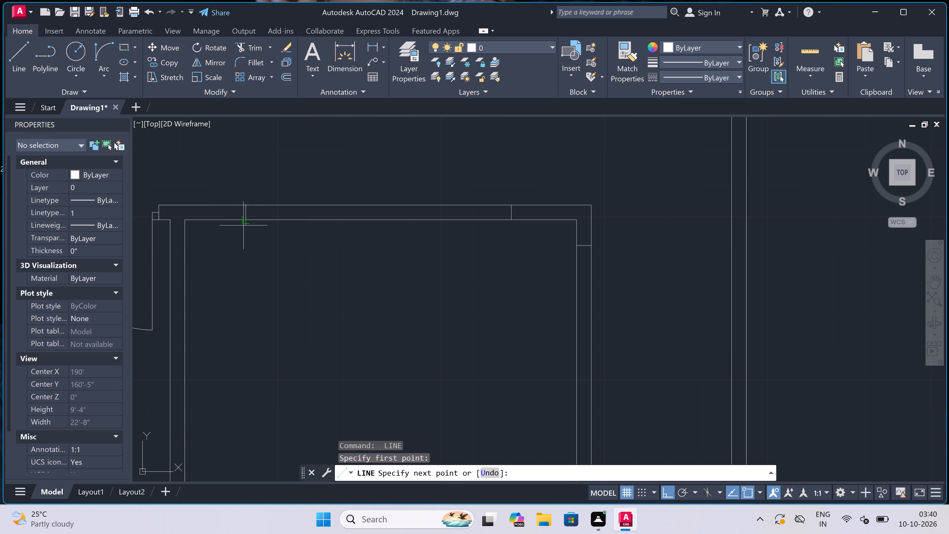
left_click(243, 220)
key("Escape")
key("space")
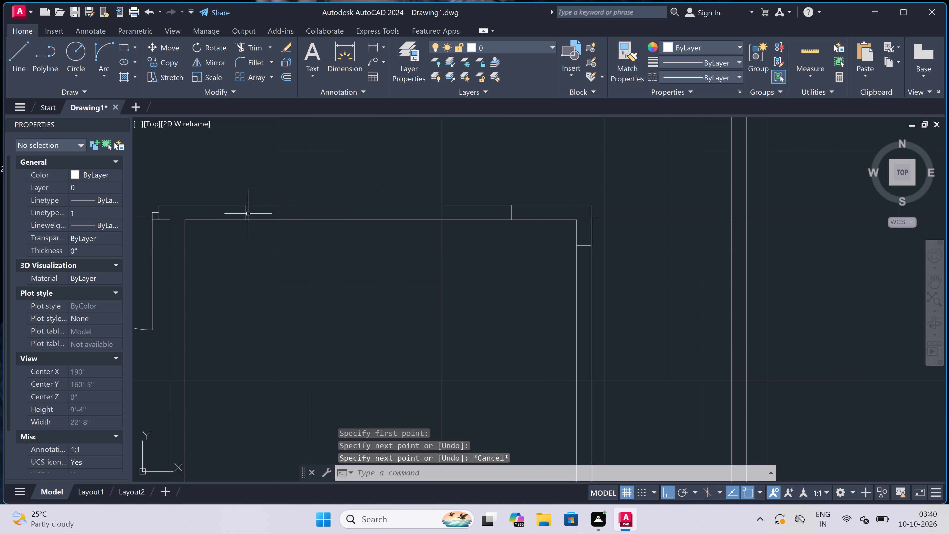
left_click(247, 211)
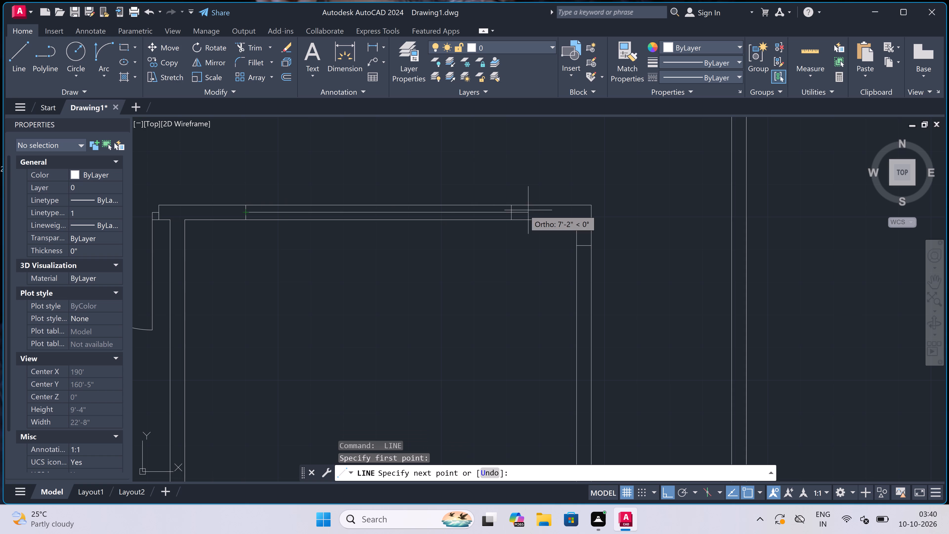
left_click(513, 211)
key("Escape")
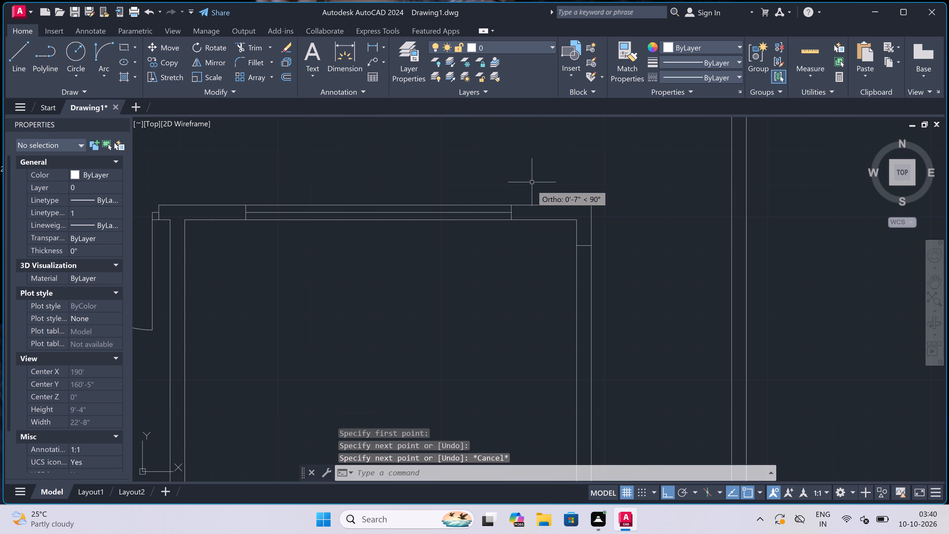
Draw two window jamb lines across the lower cross-wall along the same room's south side, spaced apart between its side walls.
scroll(536, 175, "down", 3)
key("space")
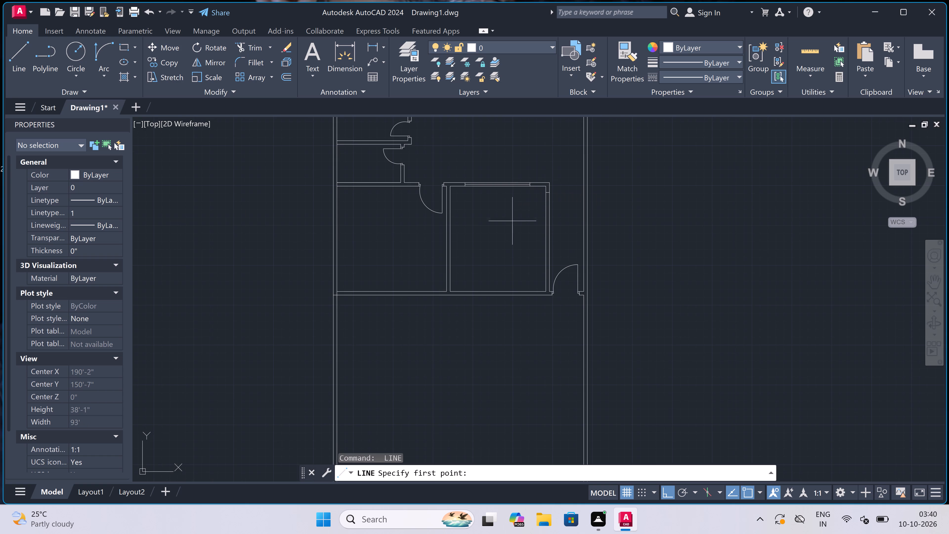
scroll(452, 269, "up", 1)
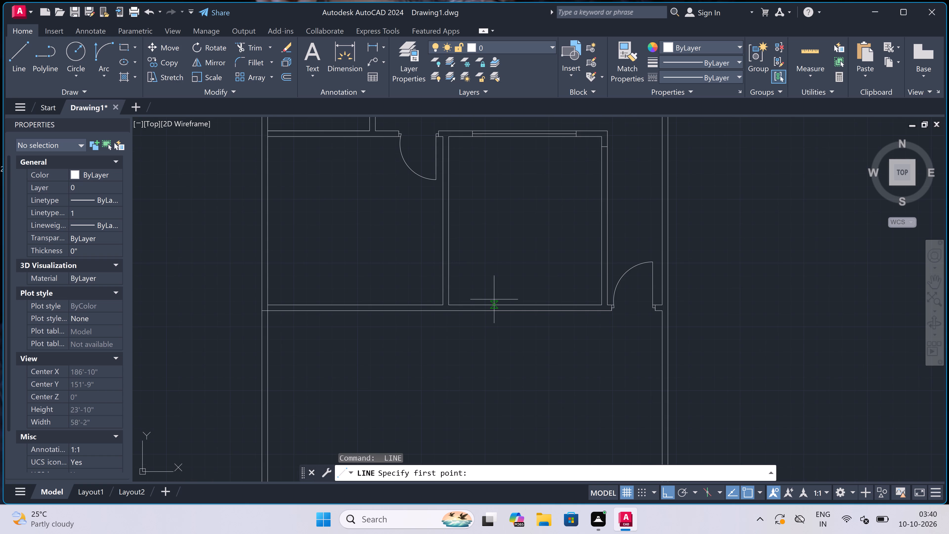
left_click(501, 305)
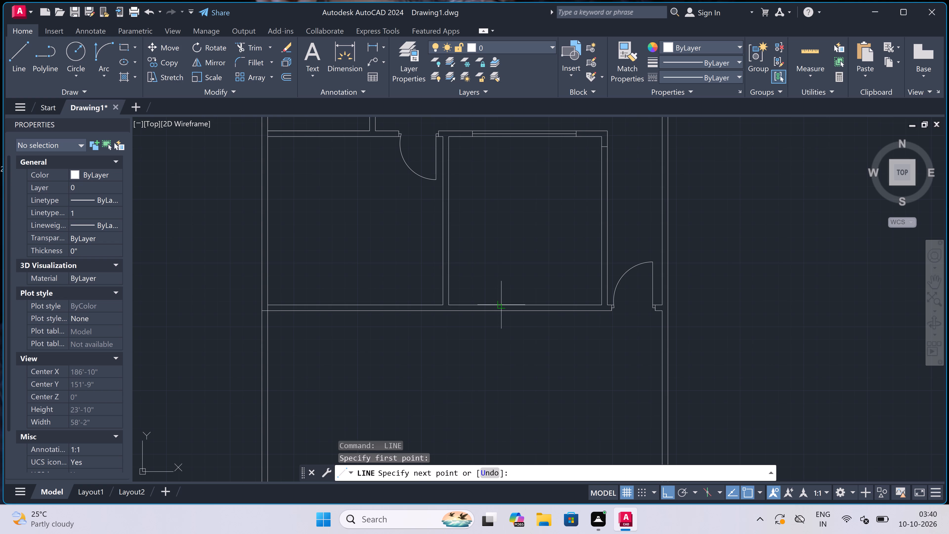
left_click(498, 313)
scroll(498, 312, "up", 1)
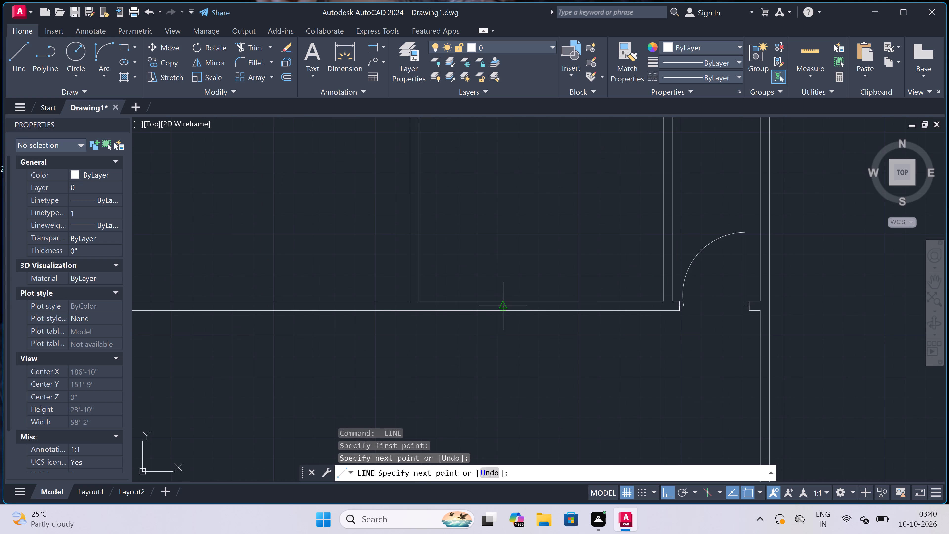
scroll(510, 293, "up", 2)
key("Escape")
scroll(510, 297, "down", 2)
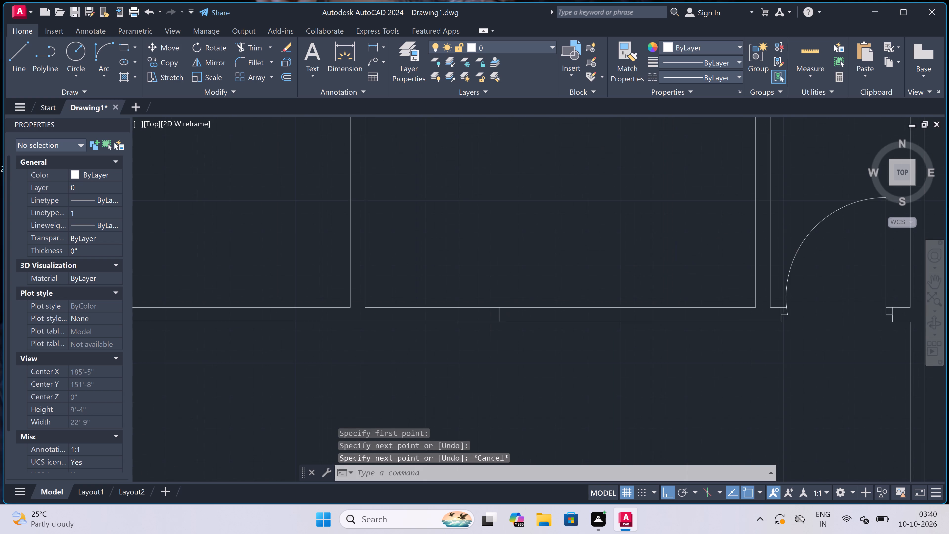
scroll(635, 297, "up", 1)
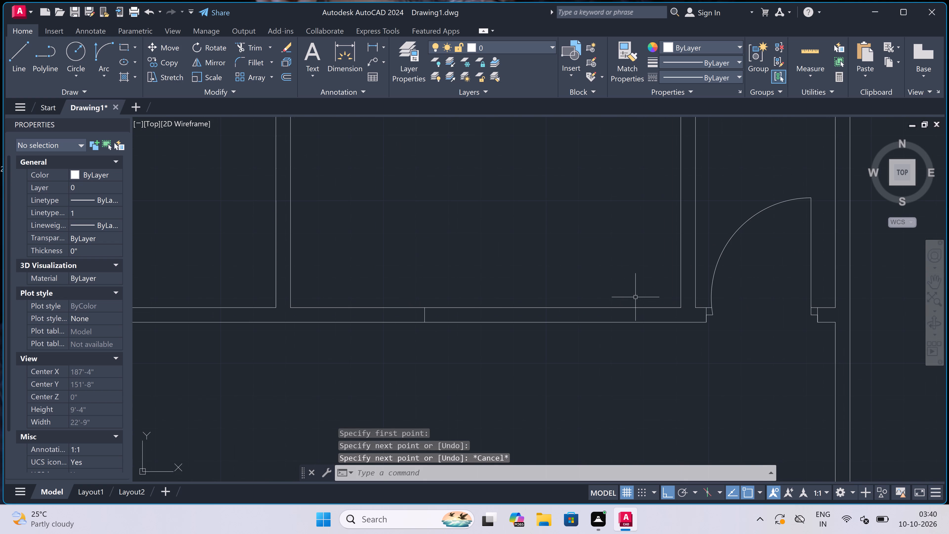
key("space")
scroll(620, 306, "up", 1)
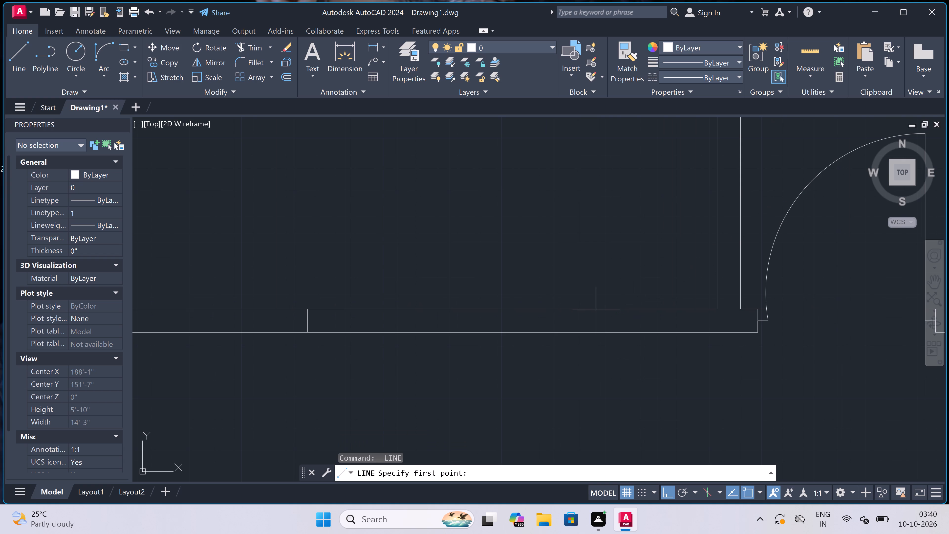
left_click(585, 310)
left_click(582, 332)
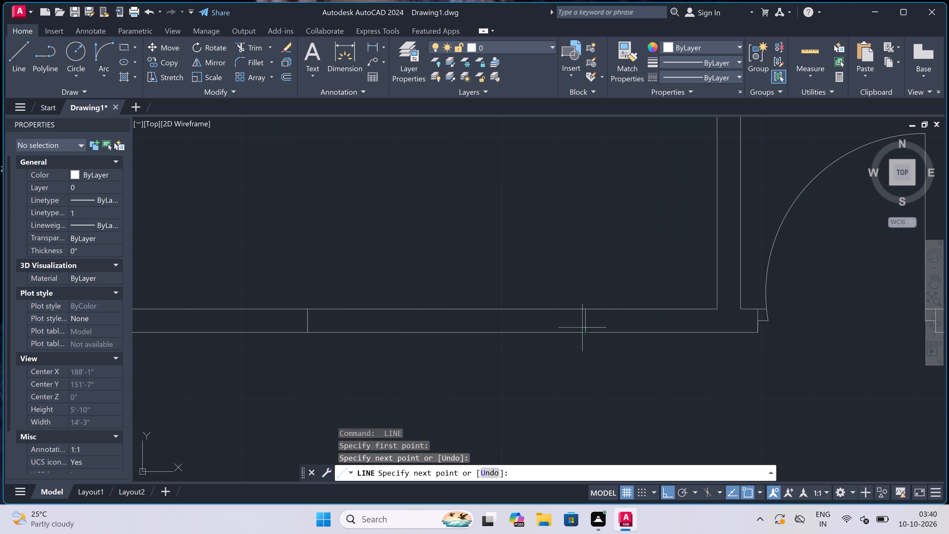
Draw a glazing line west from the south window's east jamb midpoint, trying 5' before settling on 4', and add a west jamb line at its end.
left_click(581, 319)
type("5'")
key("space")
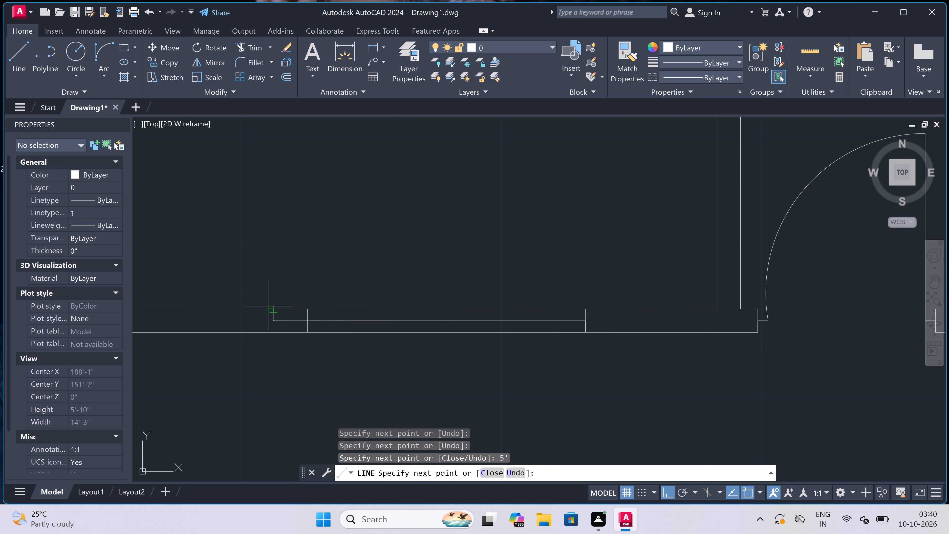
key("ctrl+z")
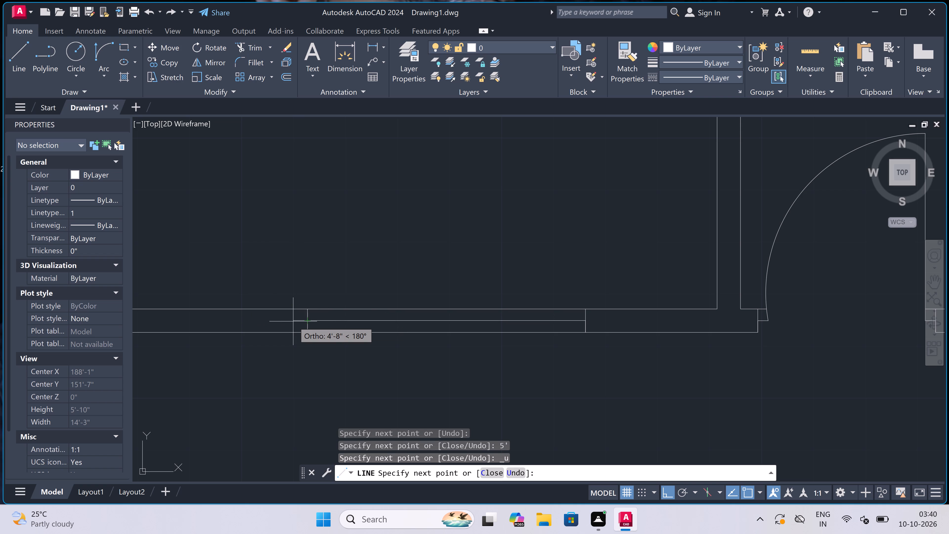
type("4'")
key("space")
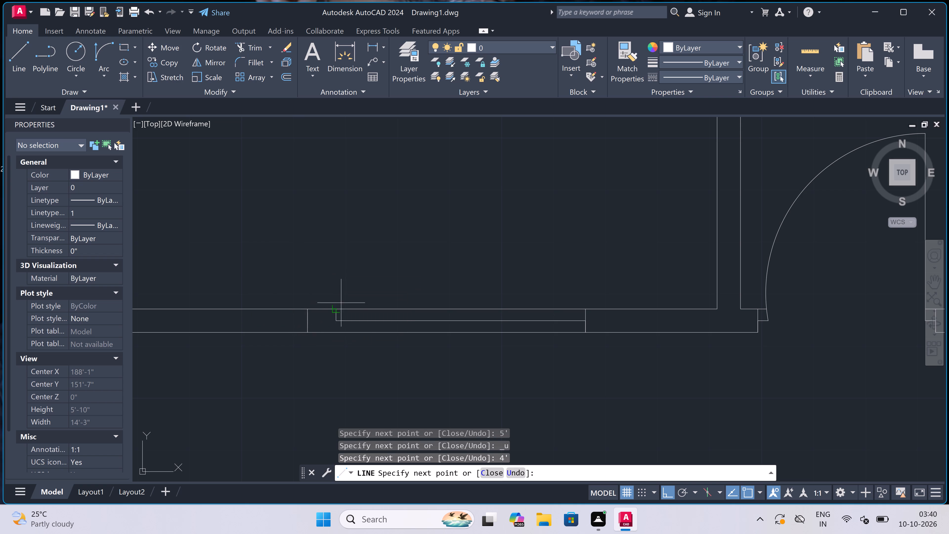
left_click(336, 312)
left_click(332, 336)
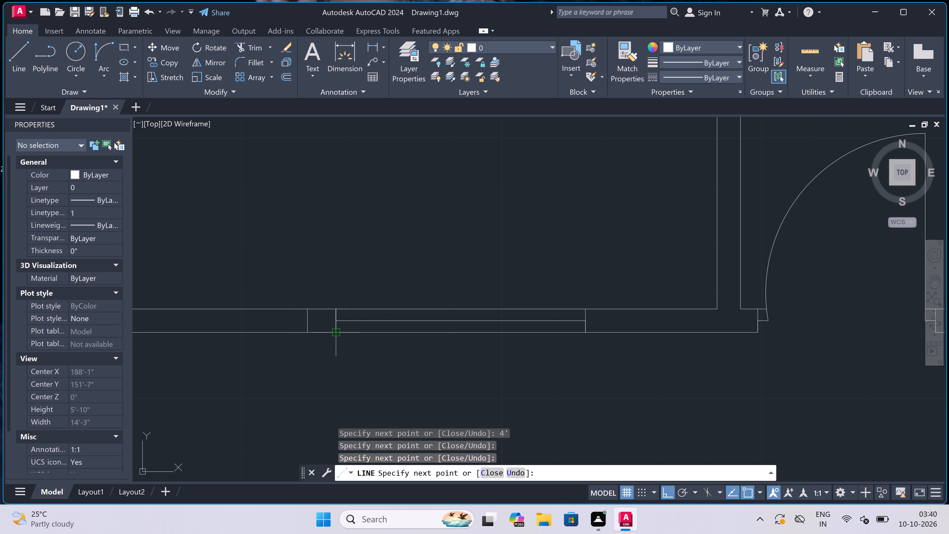
key("Escape")
Trim away the surplus older west jamb line beside the south window.
key("t")
key("r")
key("space")
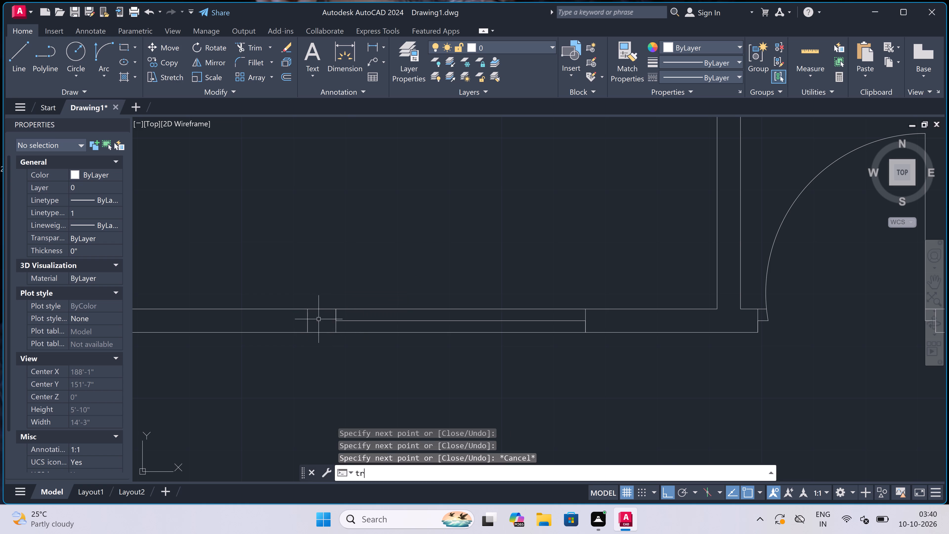
left_click(319, 319)
left_click(284, 318)
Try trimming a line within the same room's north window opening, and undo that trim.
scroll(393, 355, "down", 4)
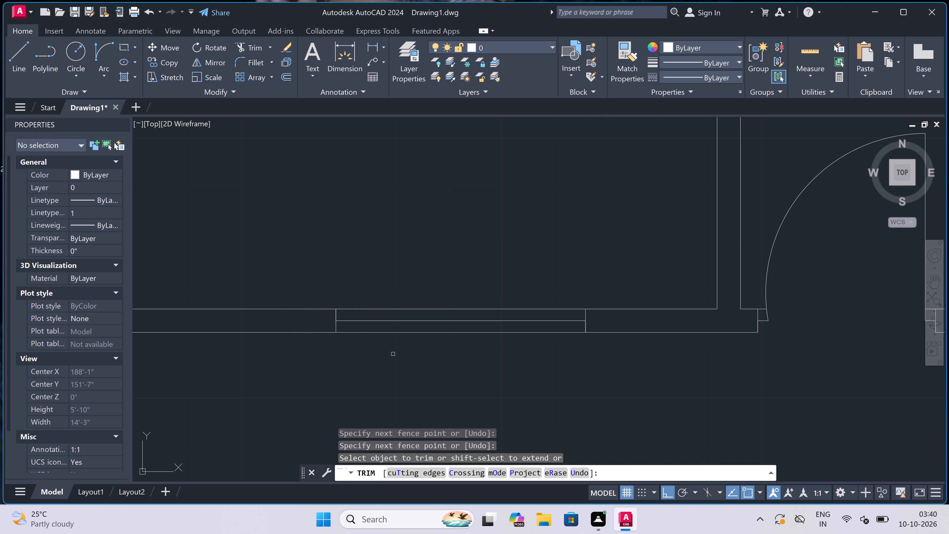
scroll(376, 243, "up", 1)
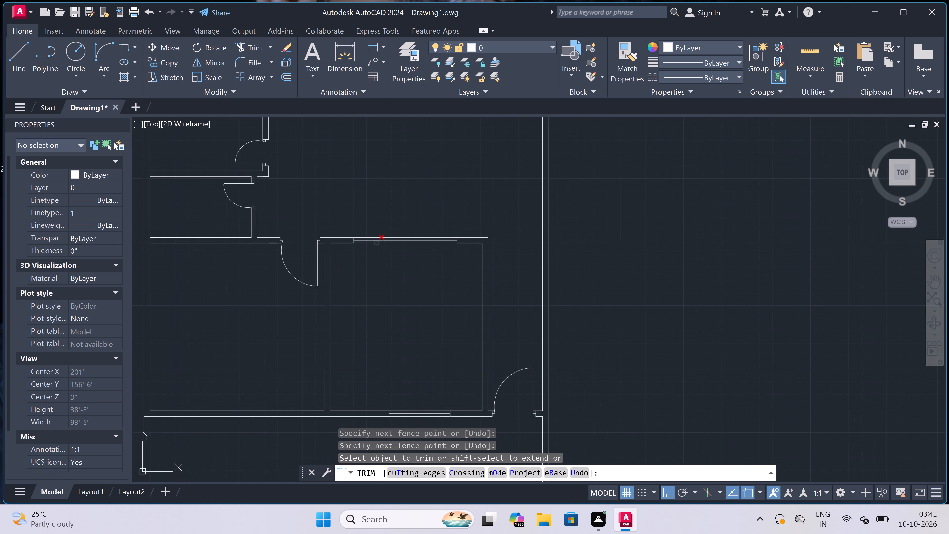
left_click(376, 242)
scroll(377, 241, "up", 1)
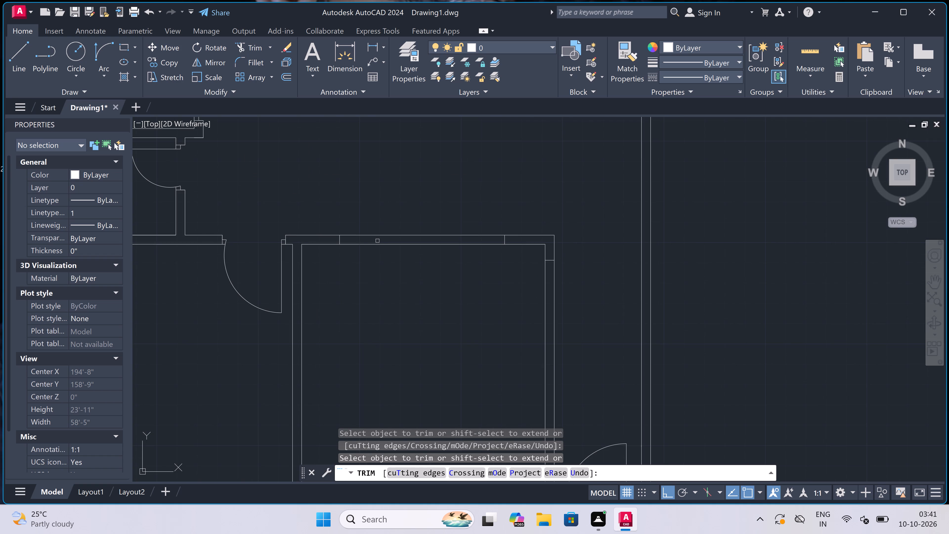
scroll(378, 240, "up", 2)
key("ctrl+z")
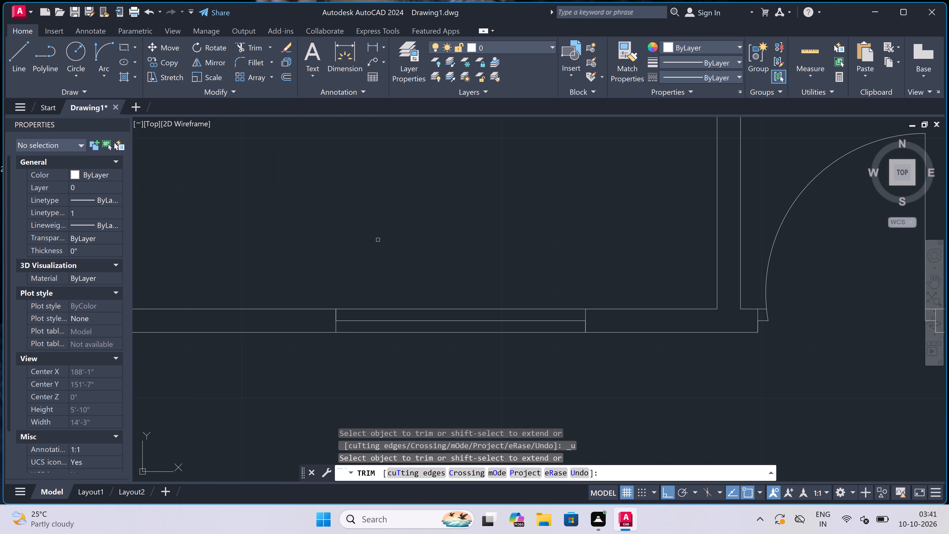
Trim both wall face lines between the north window's jambs, leaving only the glazing line.
scroll(415, 323, "up", 1)
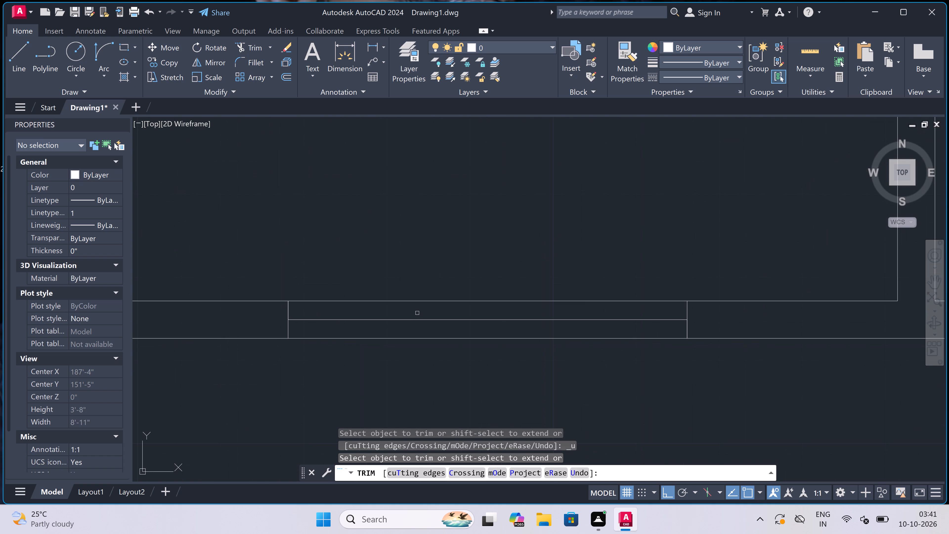
scroll(417, 313, "down", 5)
scroll(403, 180, "up", 4)
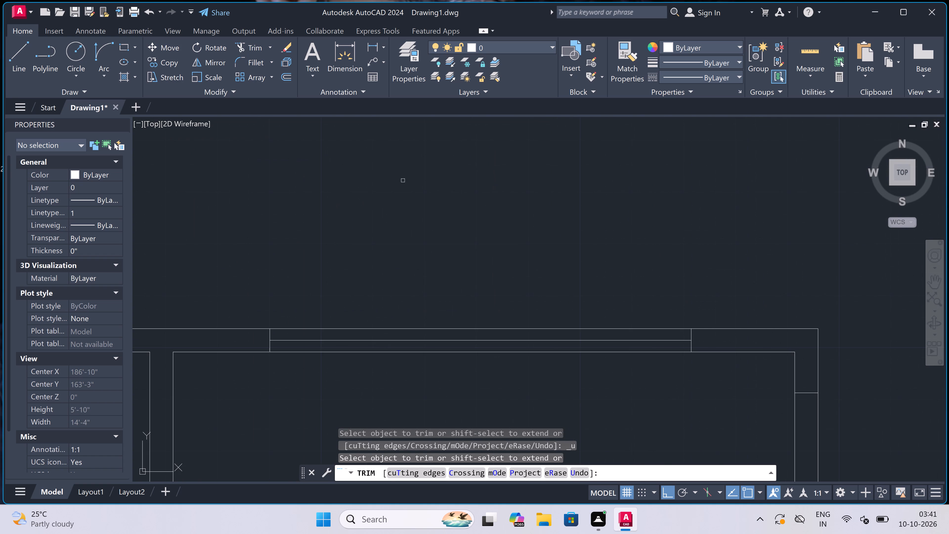
left_click(374, 348)
left_click(367, 366)
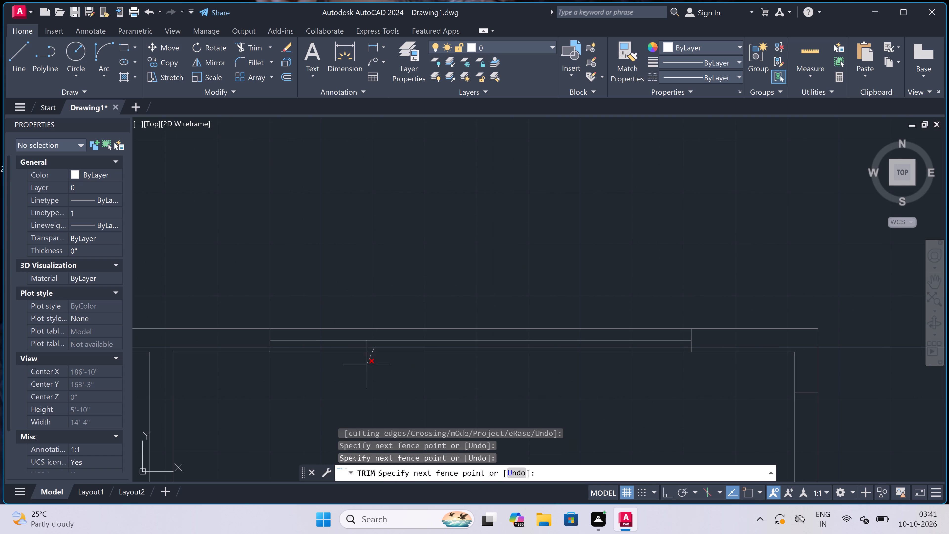
double_click(380, 329)
scroll(417, 276, "down", 2)
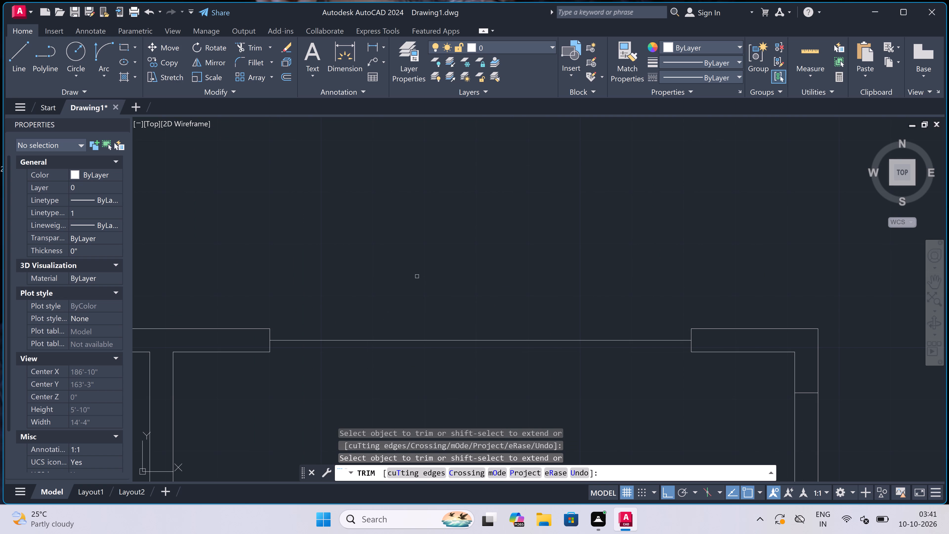
scroll(418, 276, "down", 2)
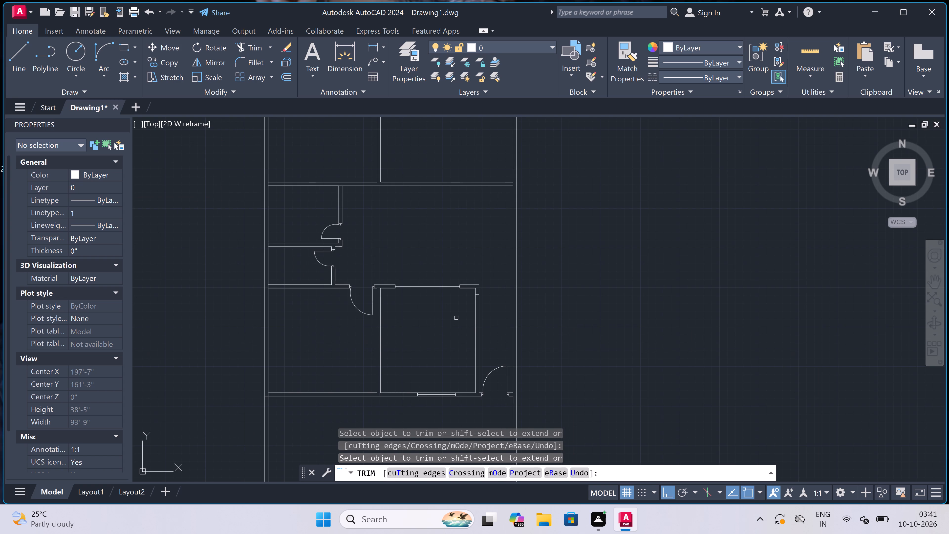
key("Escape")
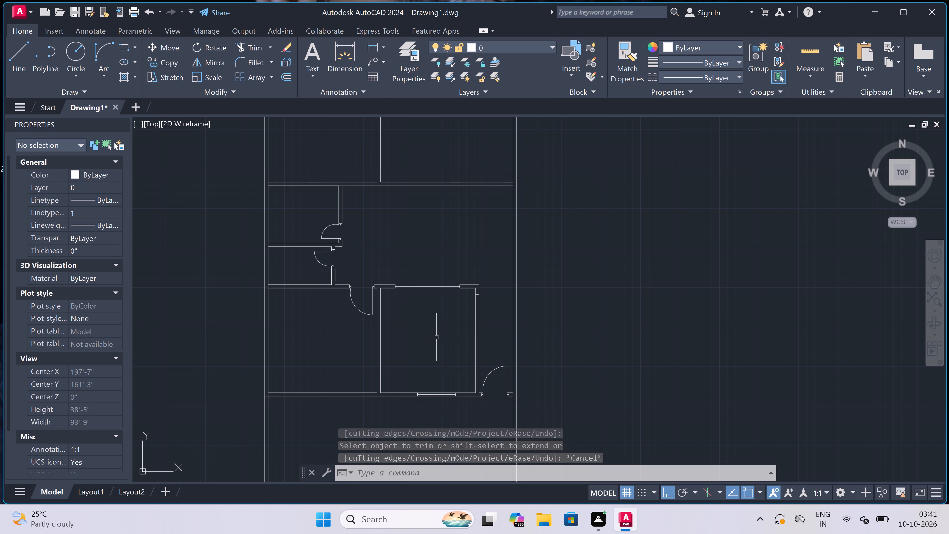
Draw the east window's south jamb line across the wall and join its midpoint to the north jamb's midpoint with a glazing line.
key("l")
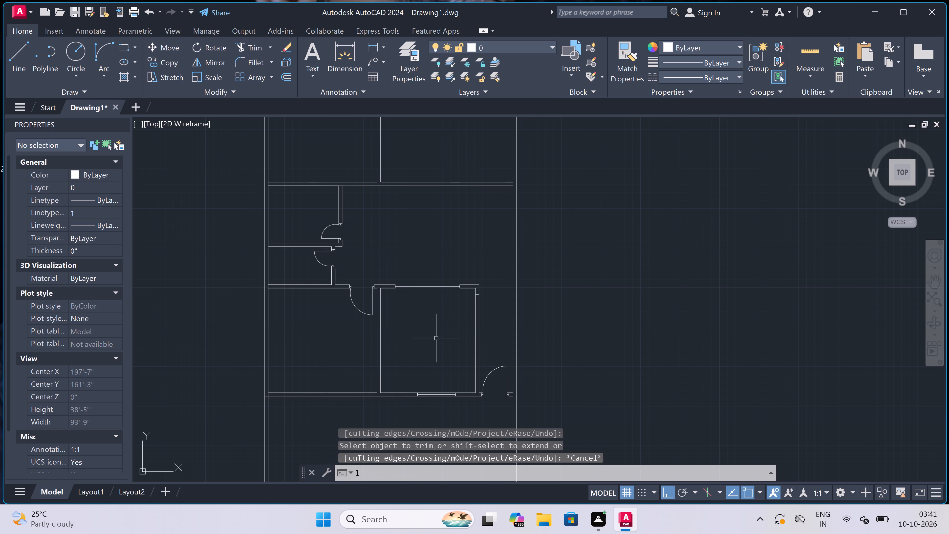
key("space")
scroll(476, 370, "up", 2)
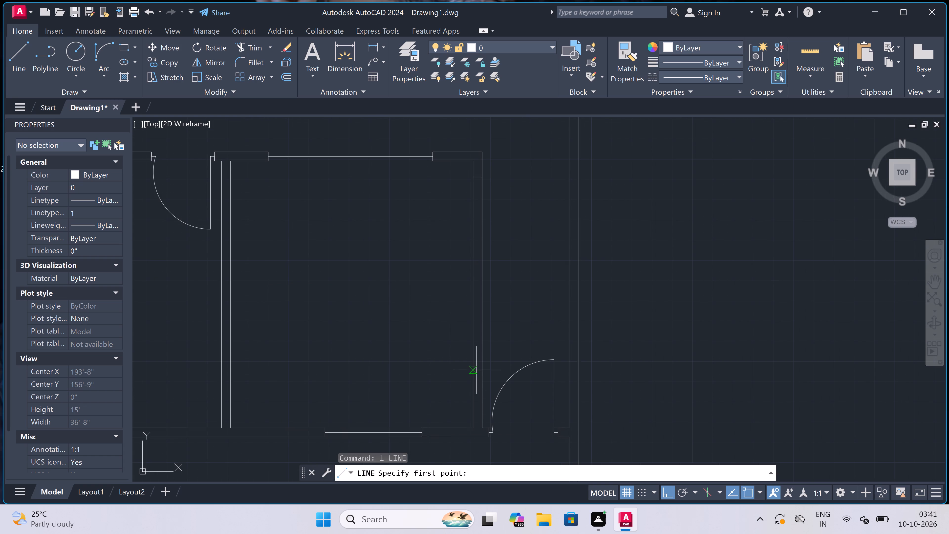
left_click(473, 353)
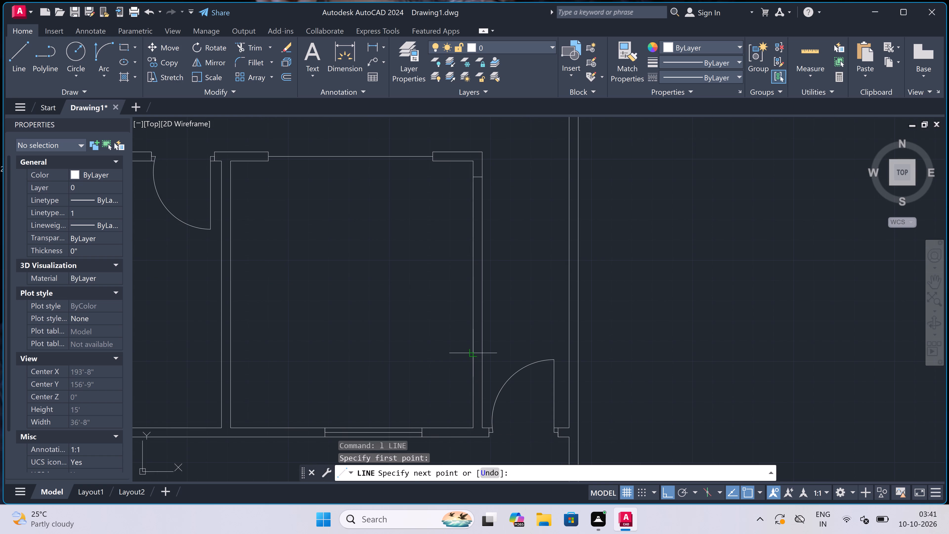
double_click(485, 349)
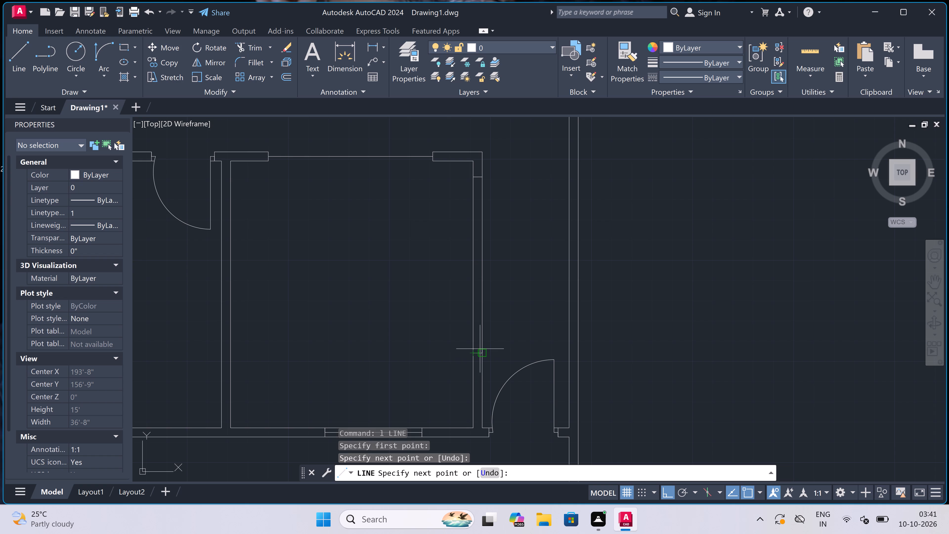
left_click(474, 351)
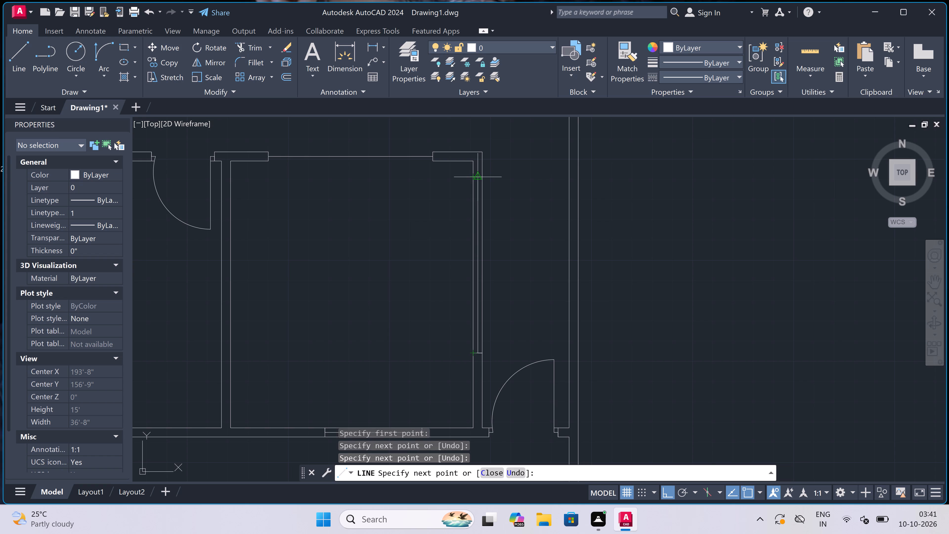
scroll(477, 174, "up", 3)
left_click(477, 186)
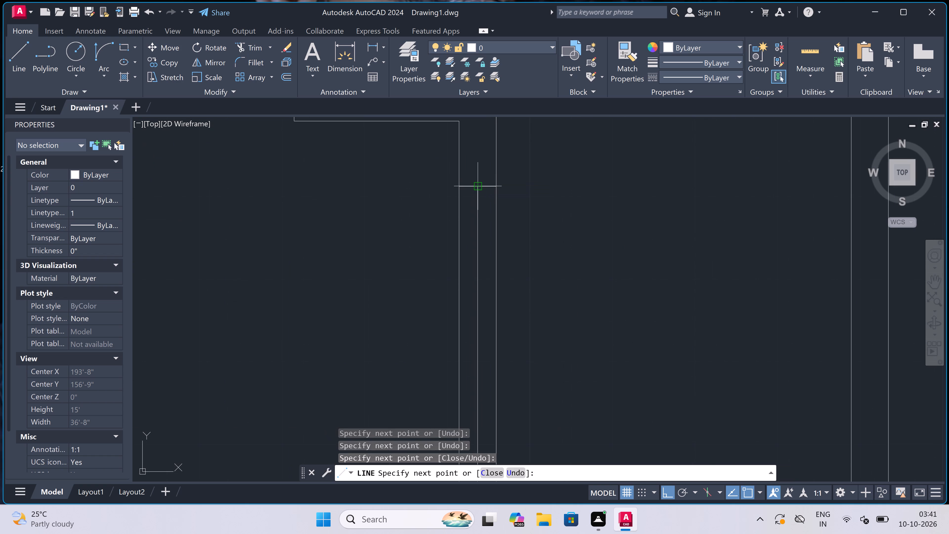
key("Escape")
Trim both wall face lines between the east window's jambs, leaving only the glazing line.
type("tr")
key("space")
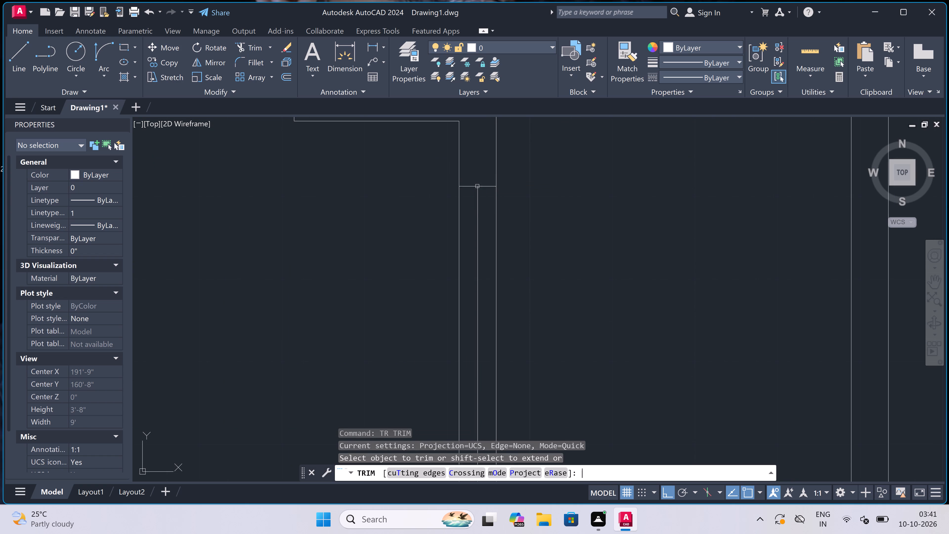
scroll(477, 186, "down", 2)
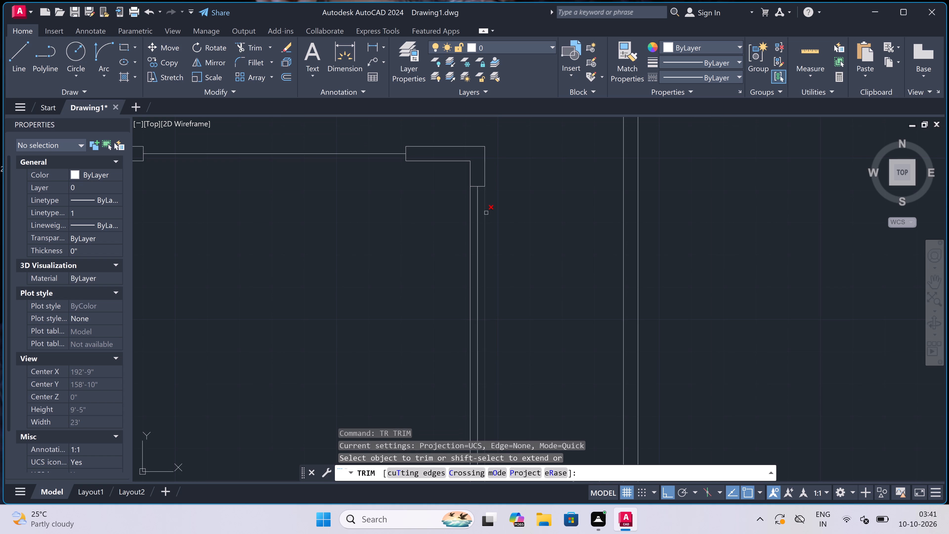
left_click(486, 213)
scroll(486, 213, "down", 1)
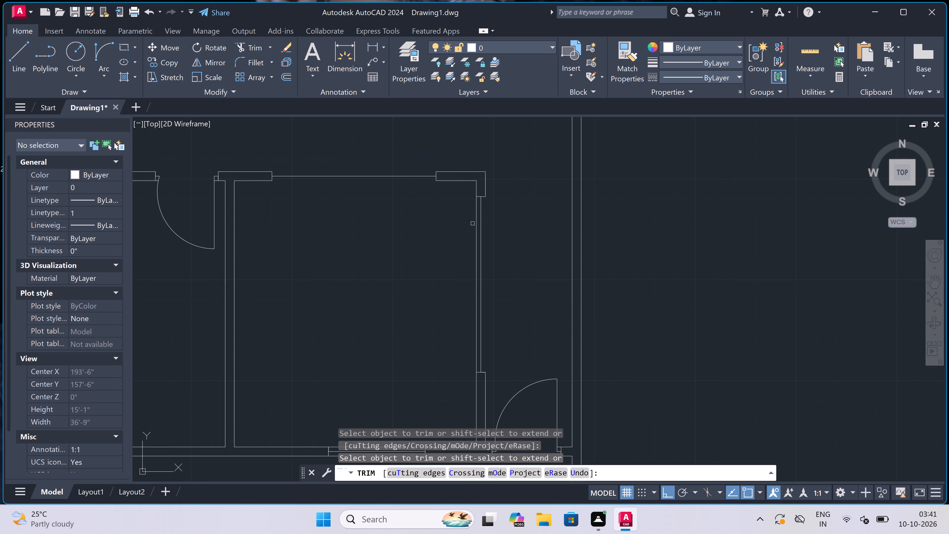
left_click(477, 219)
scroll(493, 220, "down", 2)
key("Escape")
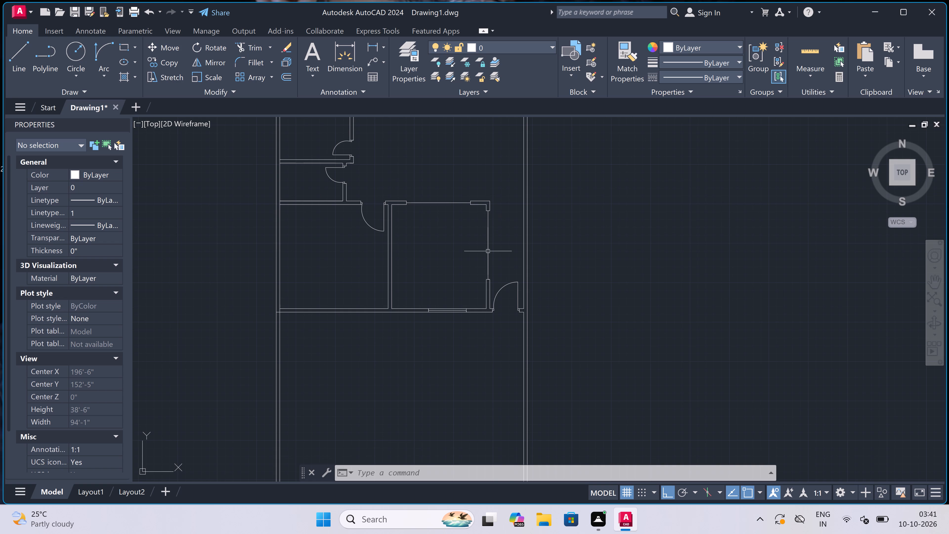
Trim the line stub crossing the top of the west wall of the small north room beside the yellow-outlined northwest corner space.
scroll(487, 253, "down", 3)
scroll(457, 172, "up", 4)
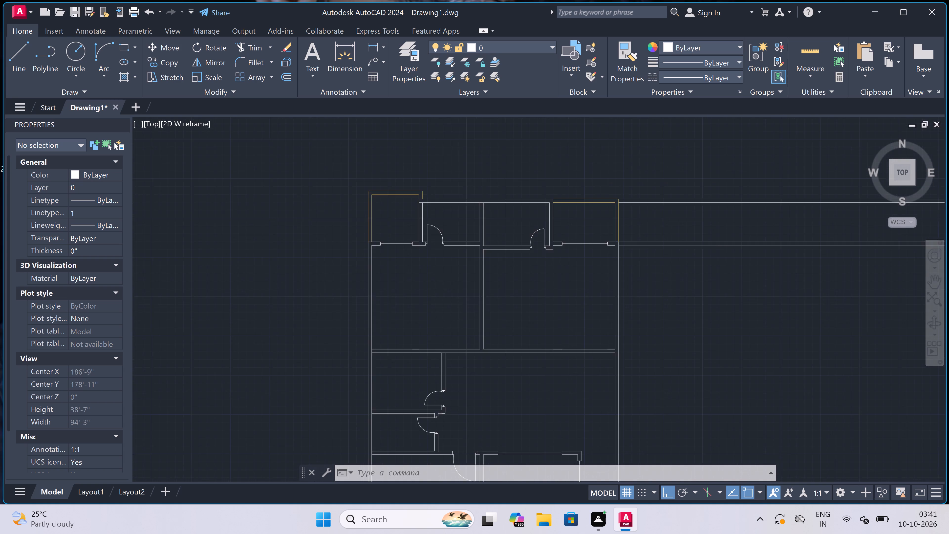
scroll(445, 202, "up", 2)
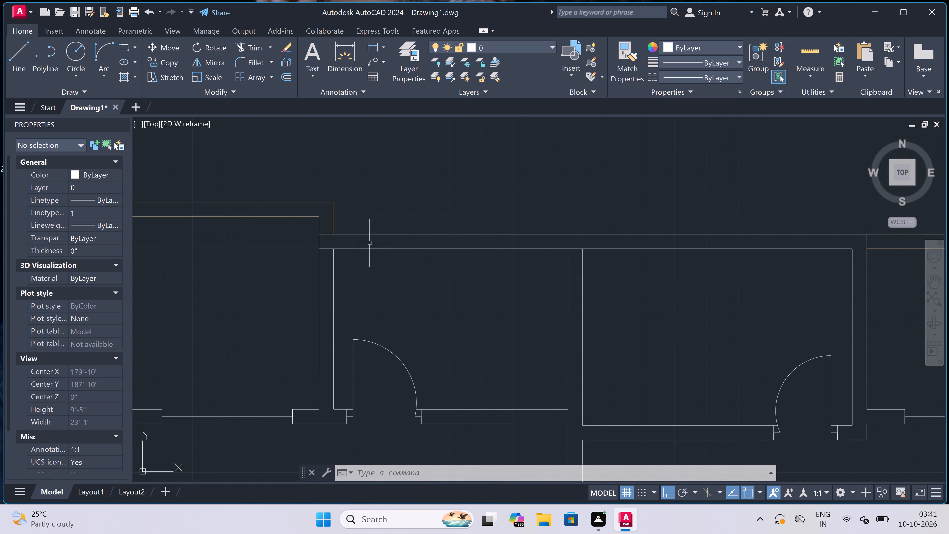
key("t")
key("r")
key("space")
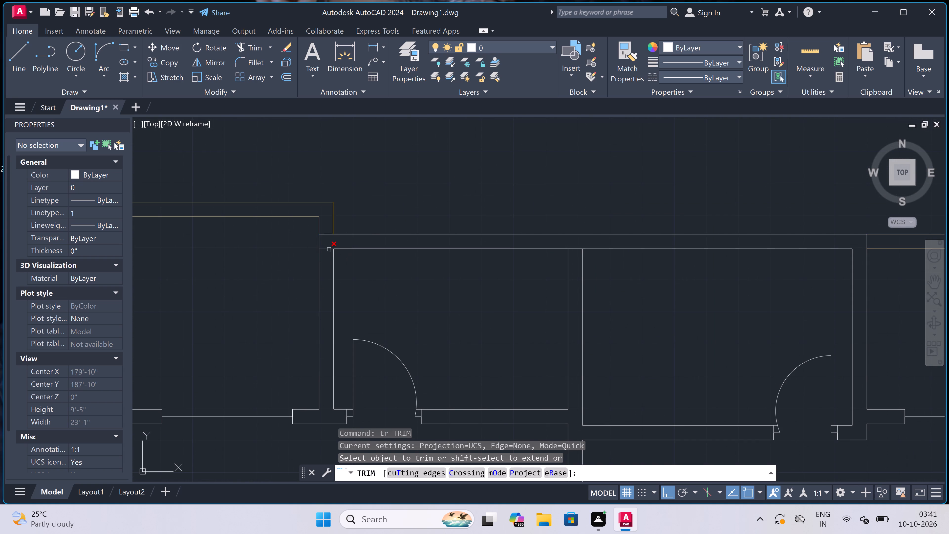
left_click(329, 249)
key("Escape")
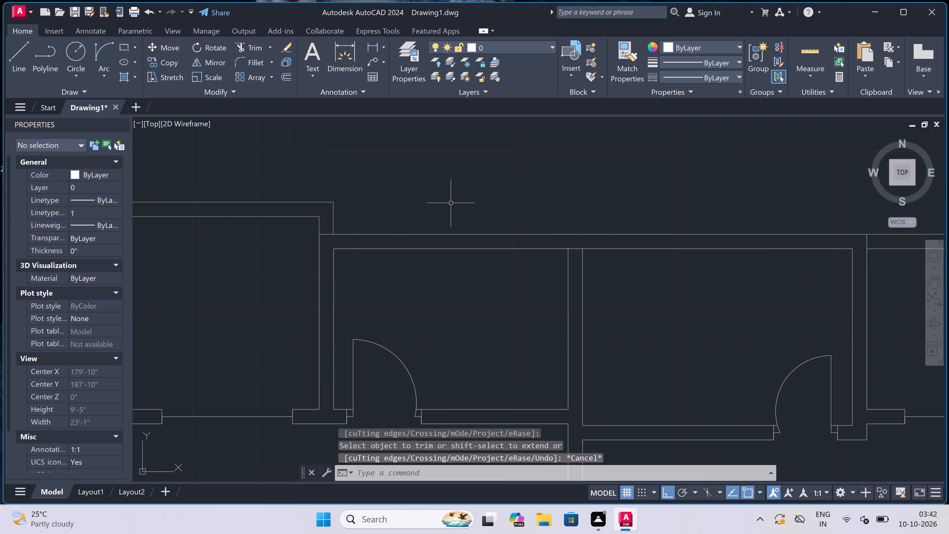
Draw a window in that small room's north wall: a west jamb line, a 2' glazing line from its midpoint, and an east jamb line.
key("l")
key("space")
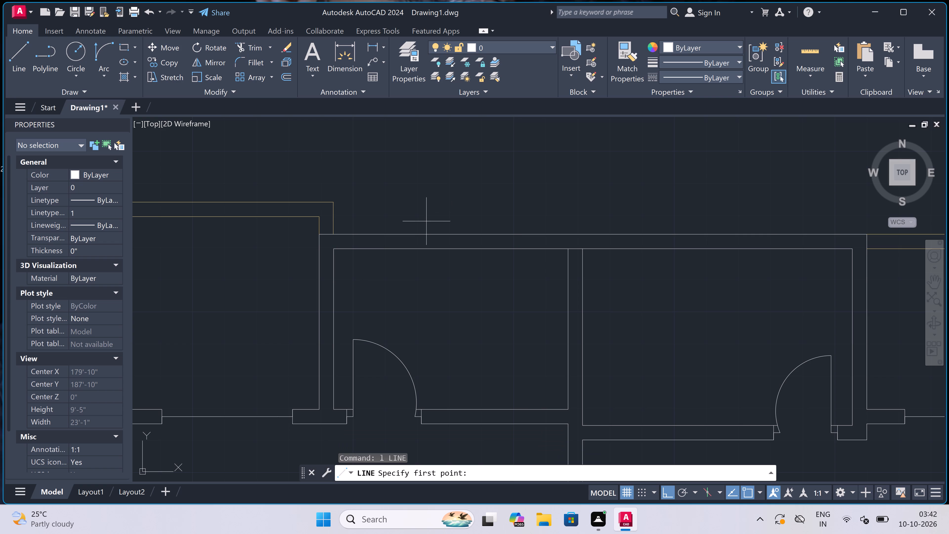
left_click(409, 237)
left_click(405, 247)
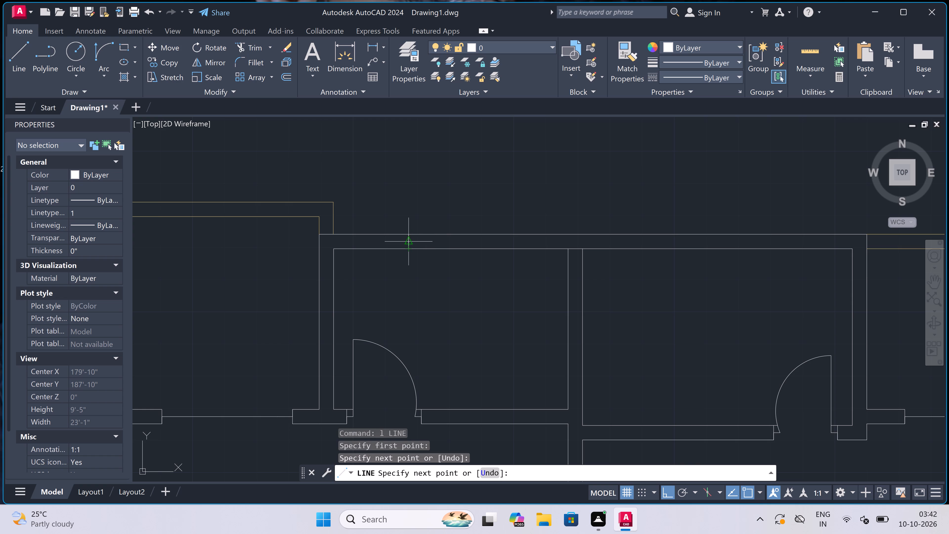
left_click(409, 240)
type("2'")
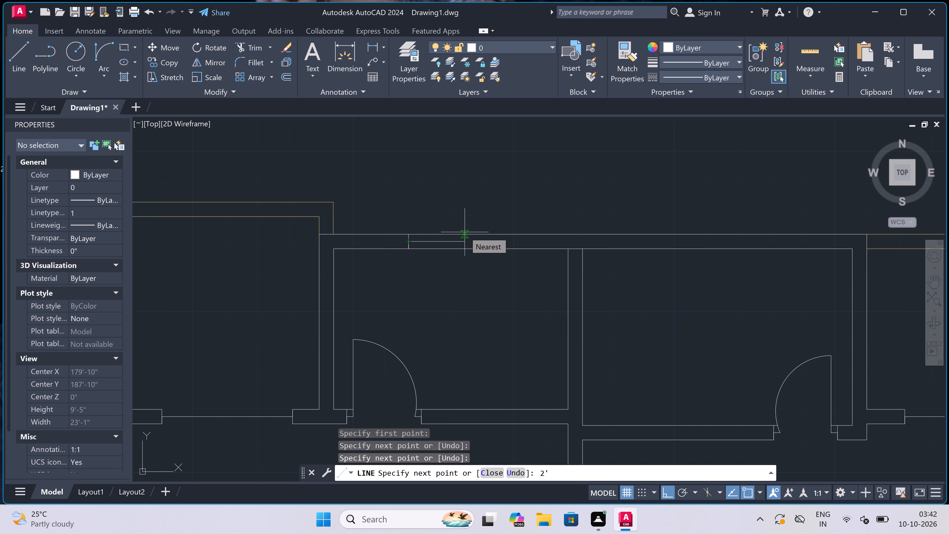
key("space")
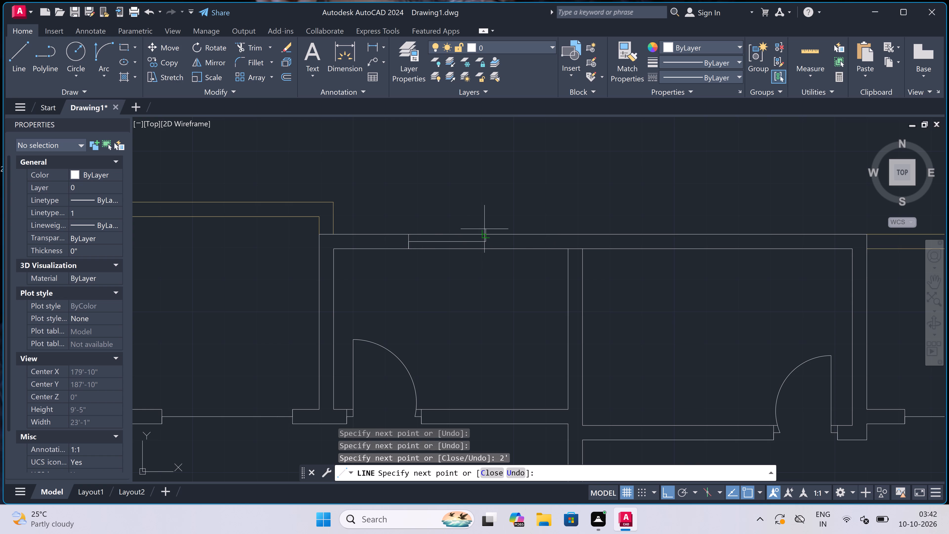
left_click(484, 232)
left_click(487, 249)
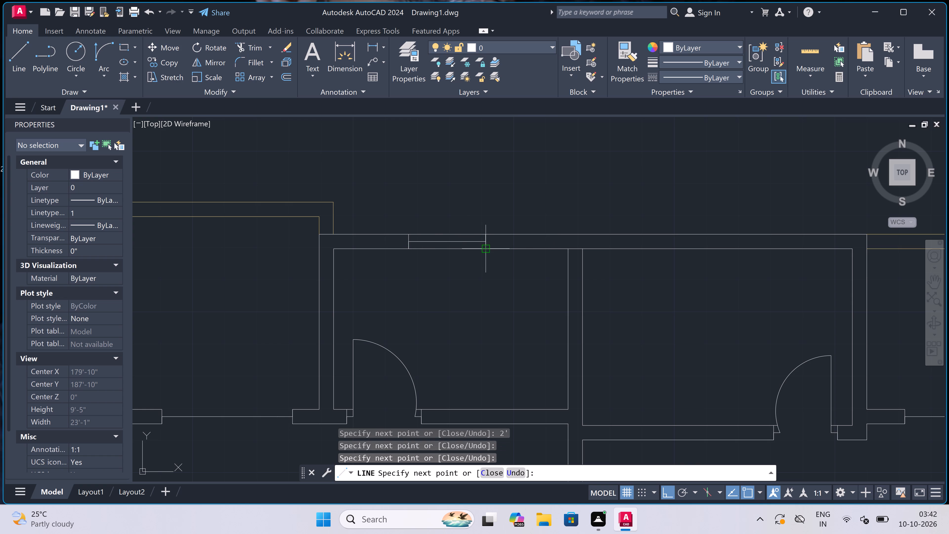
Draw a window in the north wall of the eastern small north room: west jamb line, 2' glazing line from its midpoint, and east jamb line.
key("Escape")
scroll(437, 257, "down", 3)
scroll(495, 248, "up", 2)
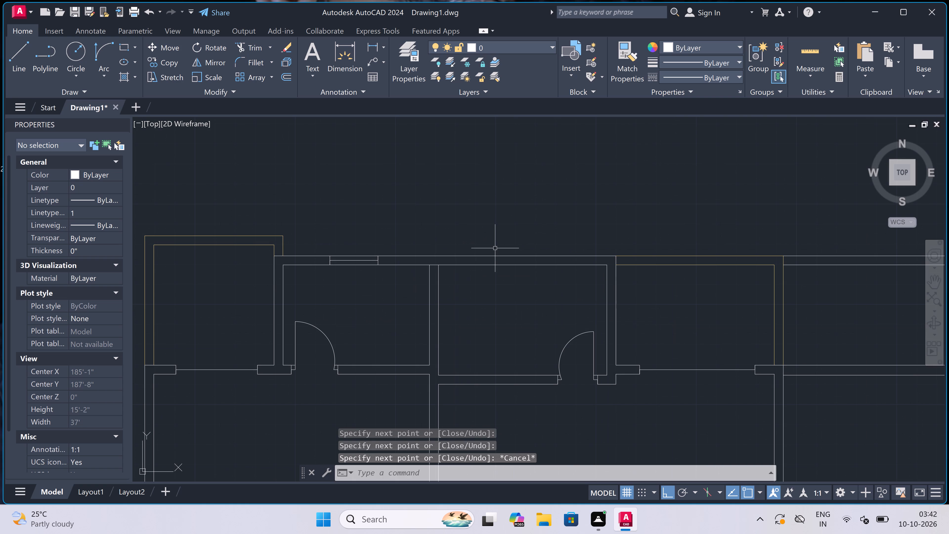
key("space")
left_click(481, 265)
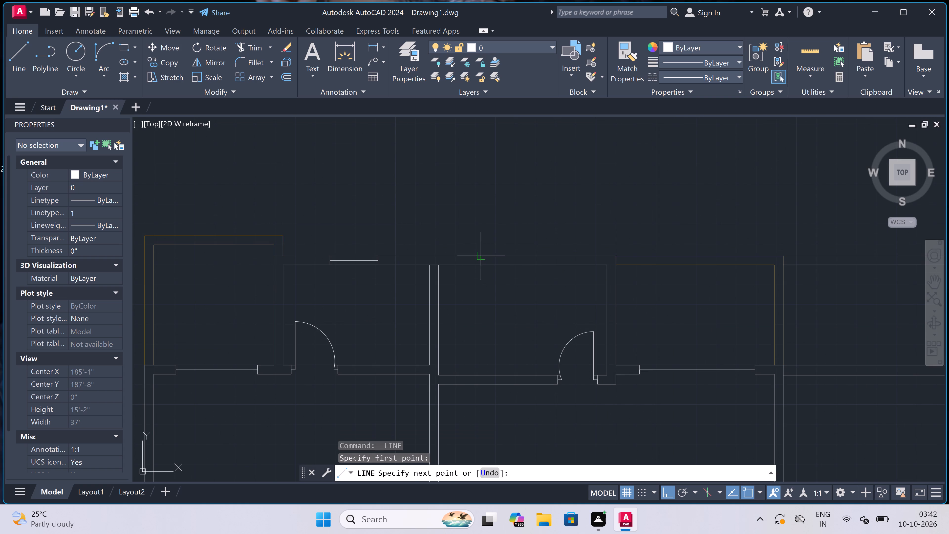
left_click(483, 251)
scroll(483, 251, "up", 3)
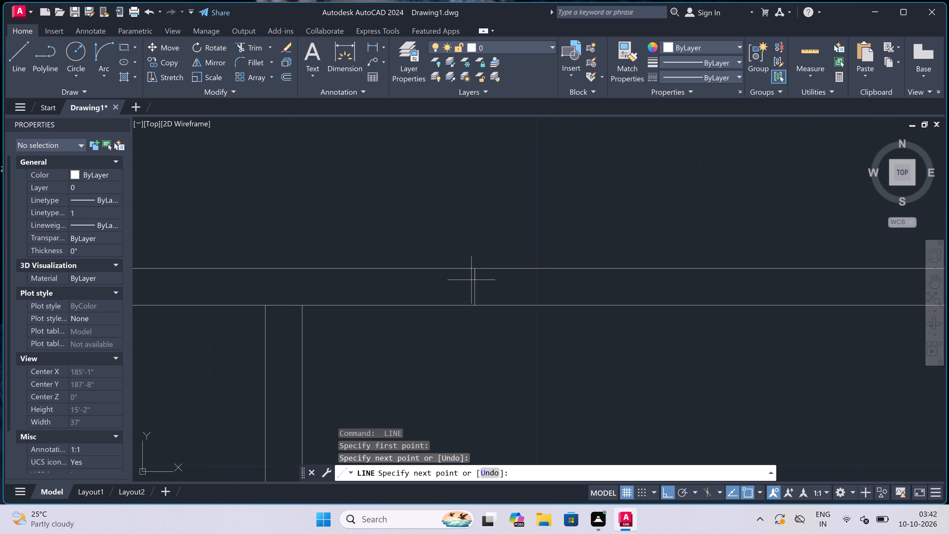
left_click(474, 283)
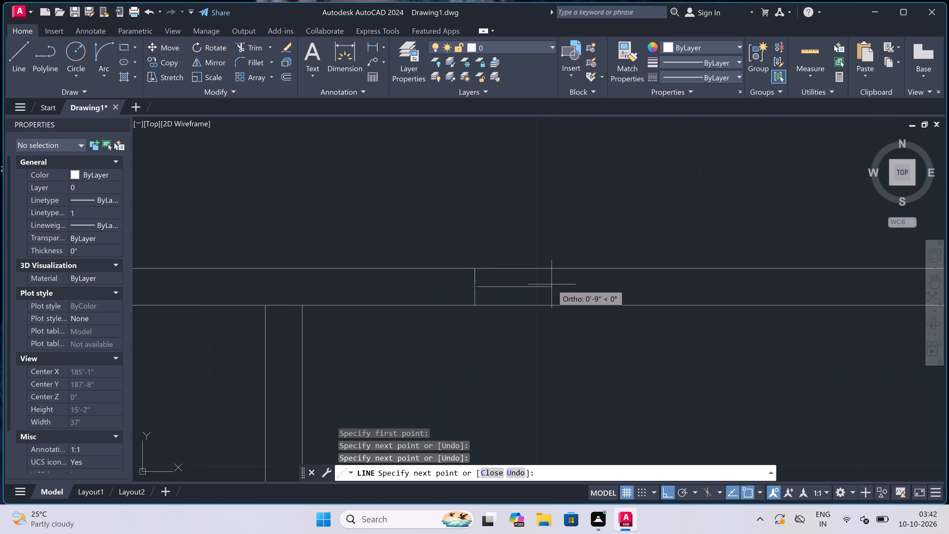
type("2'")
key("space")
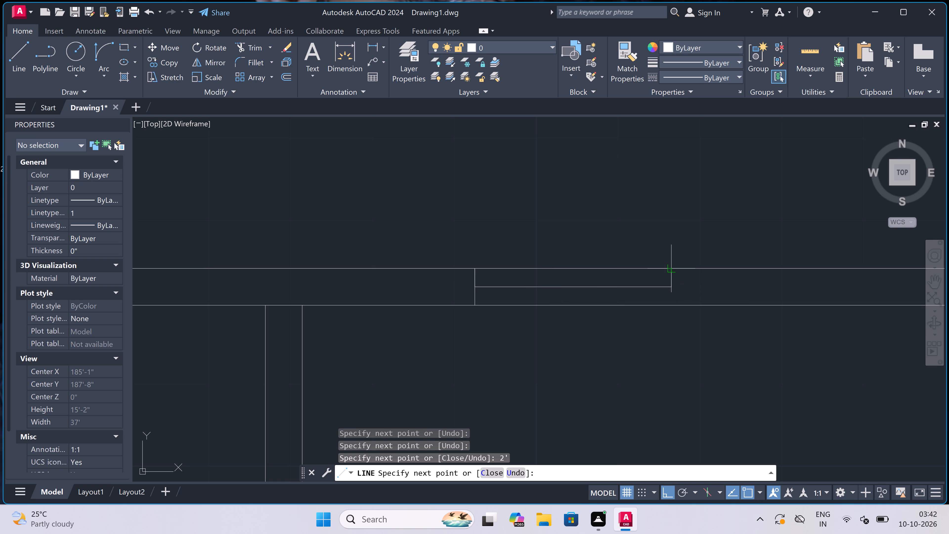
left_click(669, 271)
left_click(668, 303)
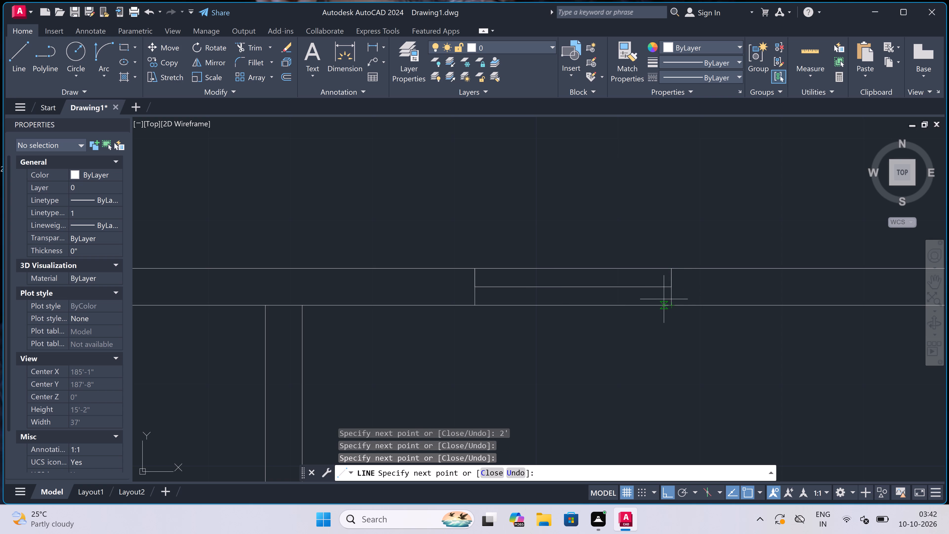
key("Escape")
Draw a window in the large northwest room's west wall: north jamb line, 4' glazing line south from its midpoint, and south jamb line.
scroll(490, 236, "down", 5)
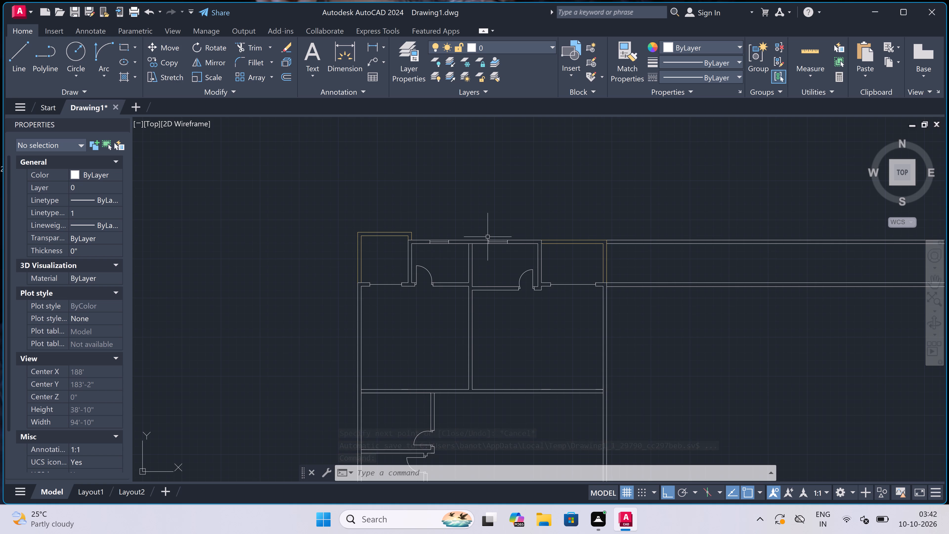
scroll(486, 233, "down", 2)
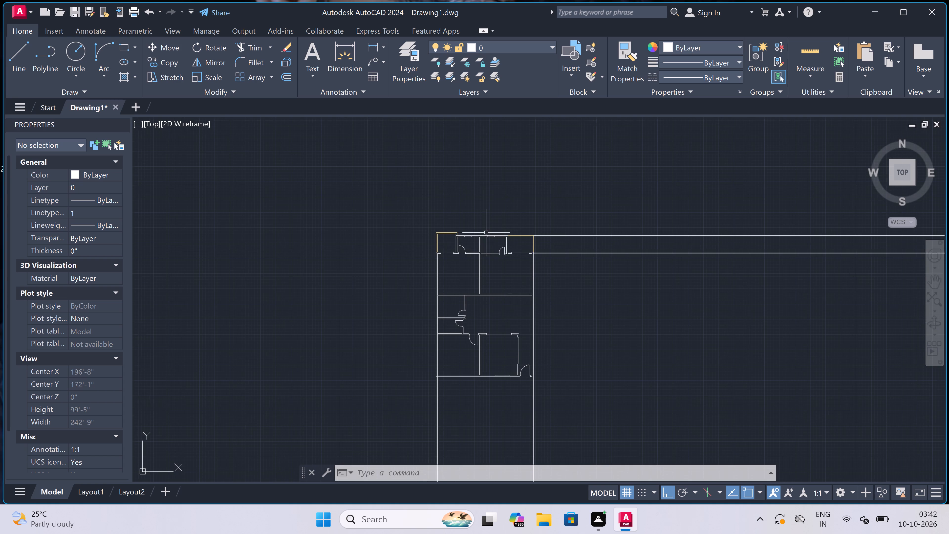
scroll(443, 271, "up", 2)
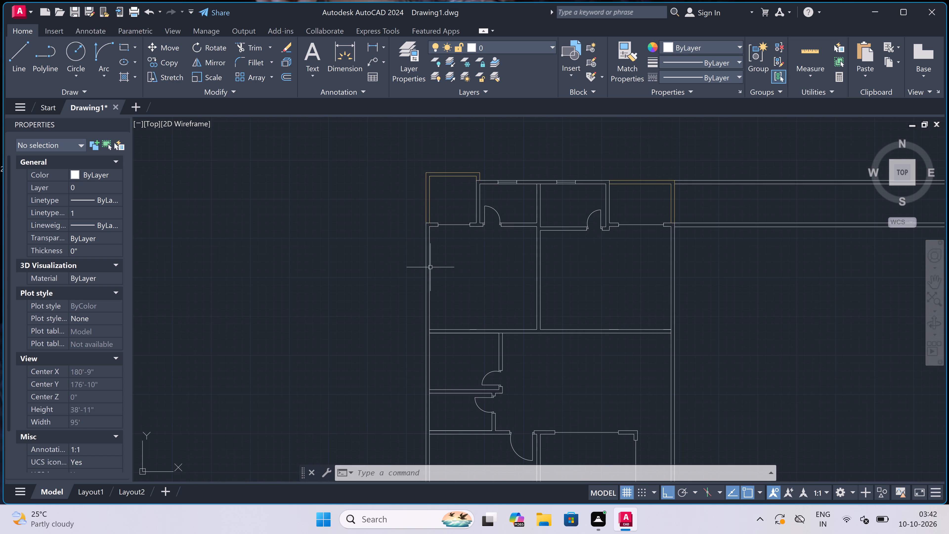
scroll(430, 267, "up", 1)
key("space")
scroll(425, 242, "up", 1)
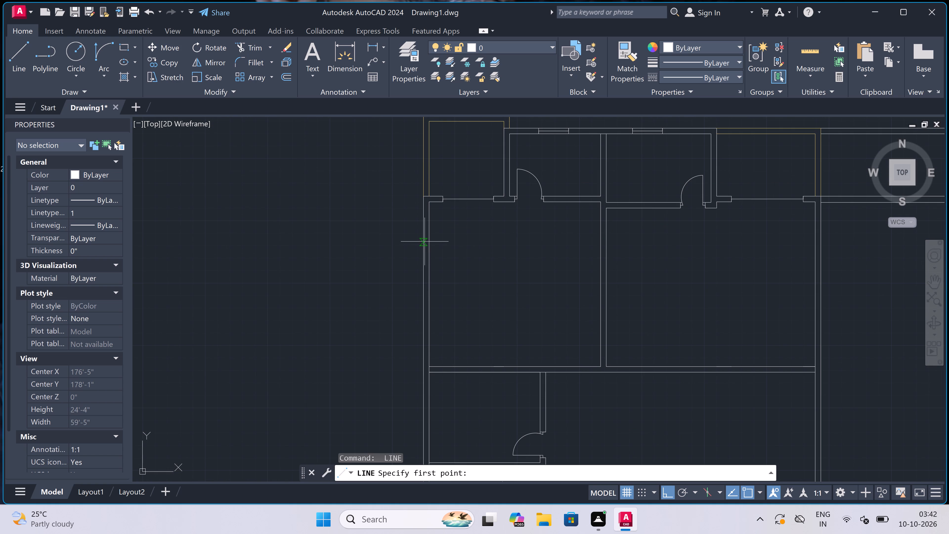
scroll(425, 242, "up", 1)
left_click(420, 236)
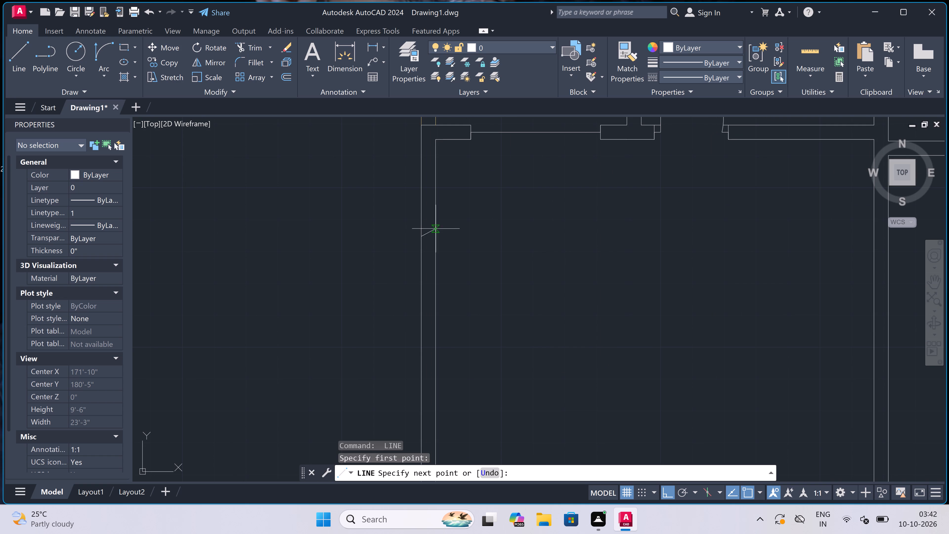
left_click(436, 235)
left_click(430, 237)
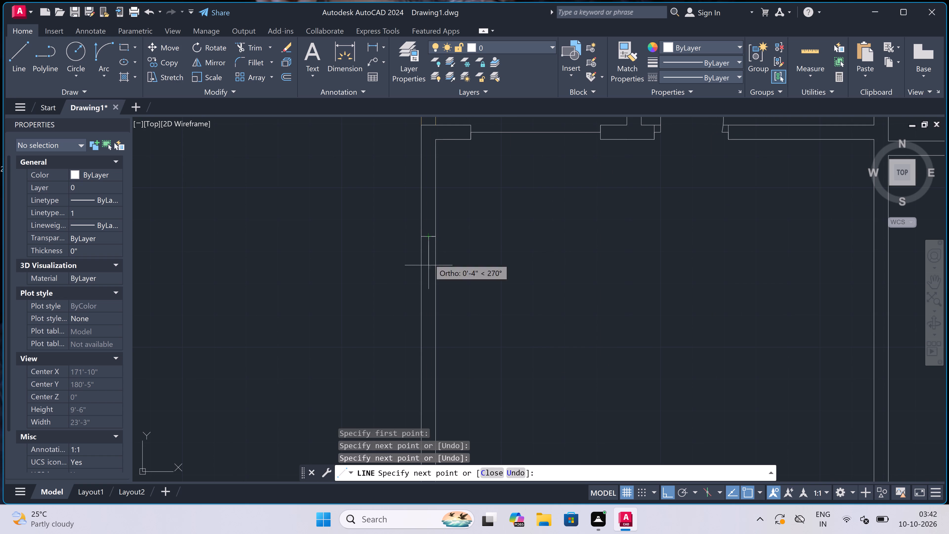
type("4'")
key("space")
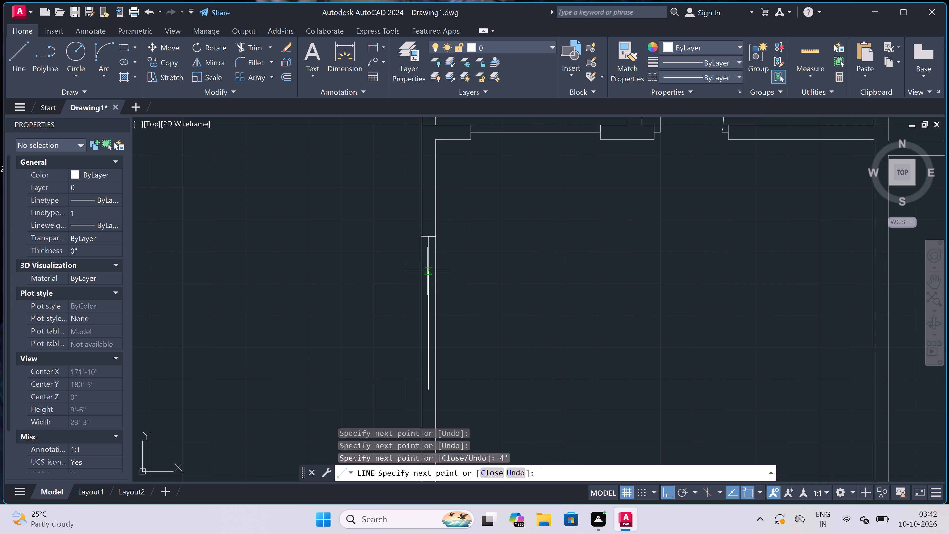
left_click(420, 390)
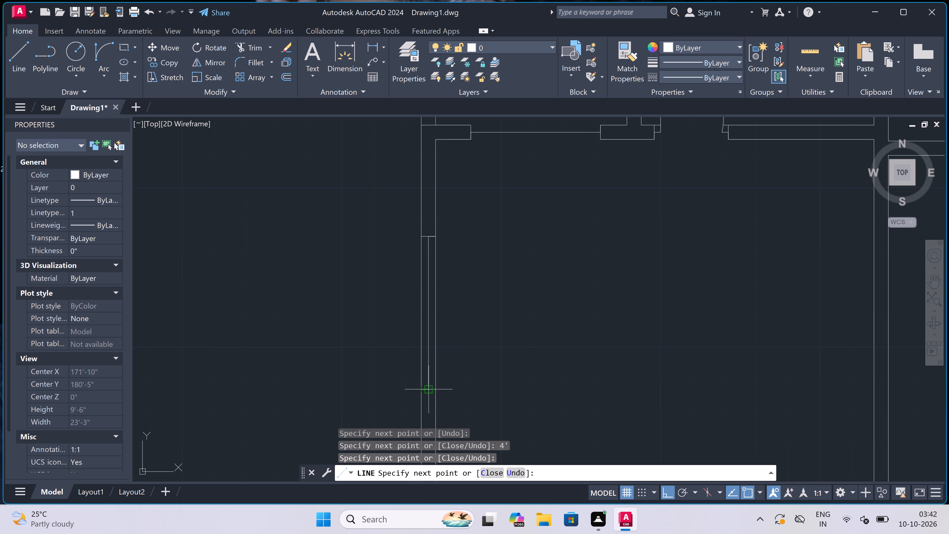
left_click(433, 391)
key("Escape")
Draw a window's north jamb line across the east wall of the large northeast room, just south of the room's north wall.
scroll(413, 352, "down", 3)
scroll(666, 330, "up", 1)
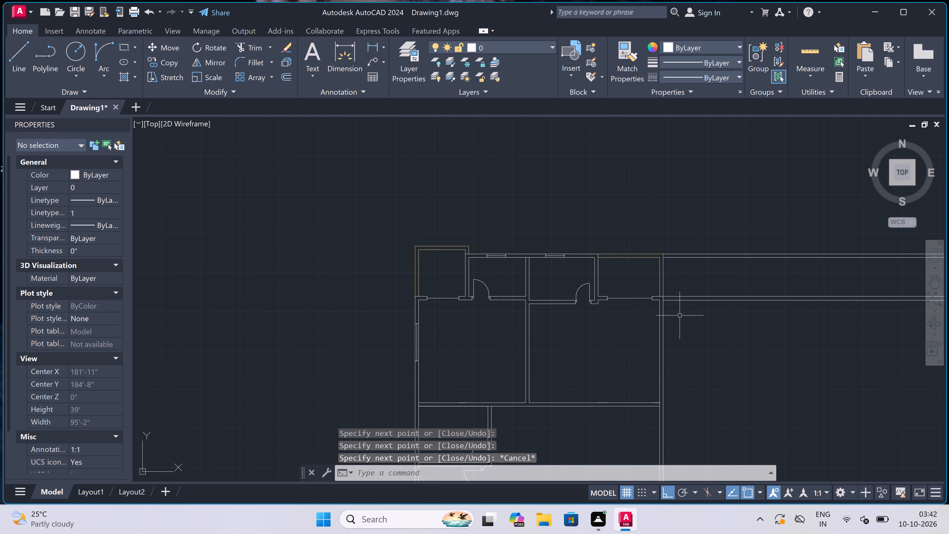
key("space")
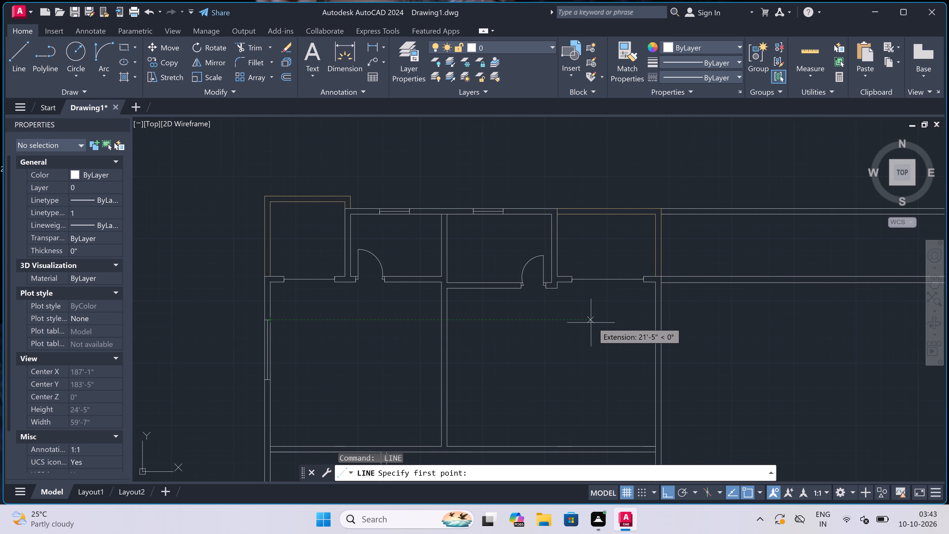
left_click(655, 322)
scroll(655, 320, "up", 2)
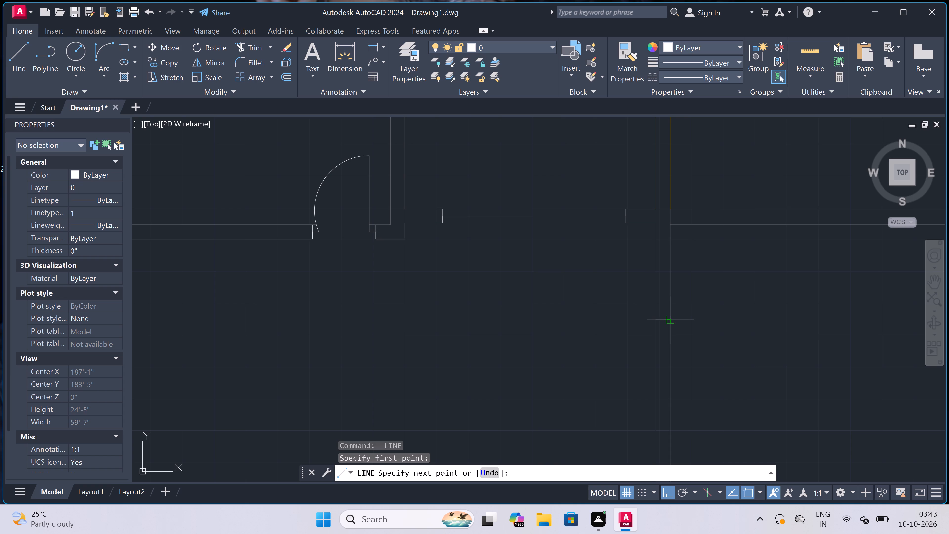
left_click(664, 318)
left_click(669, 318)
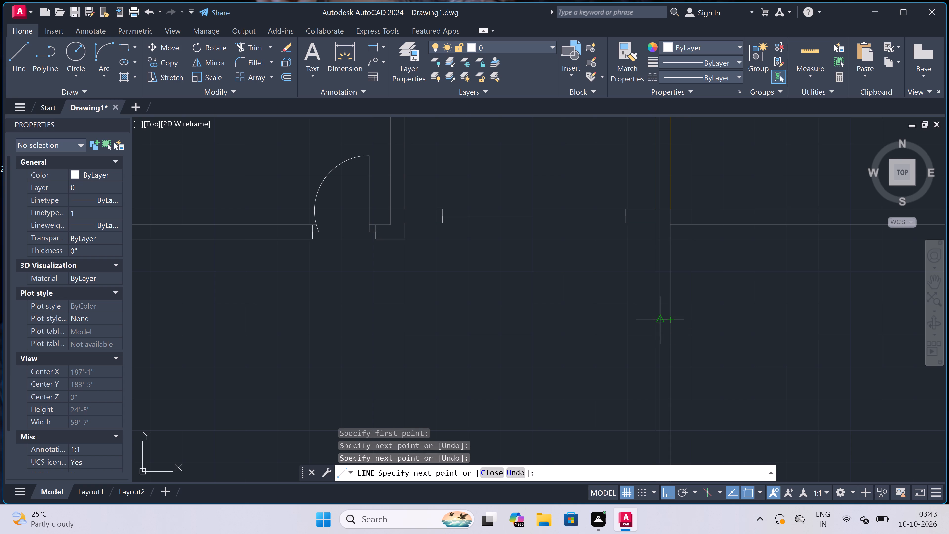
scroll(663, 315, "up", 2)
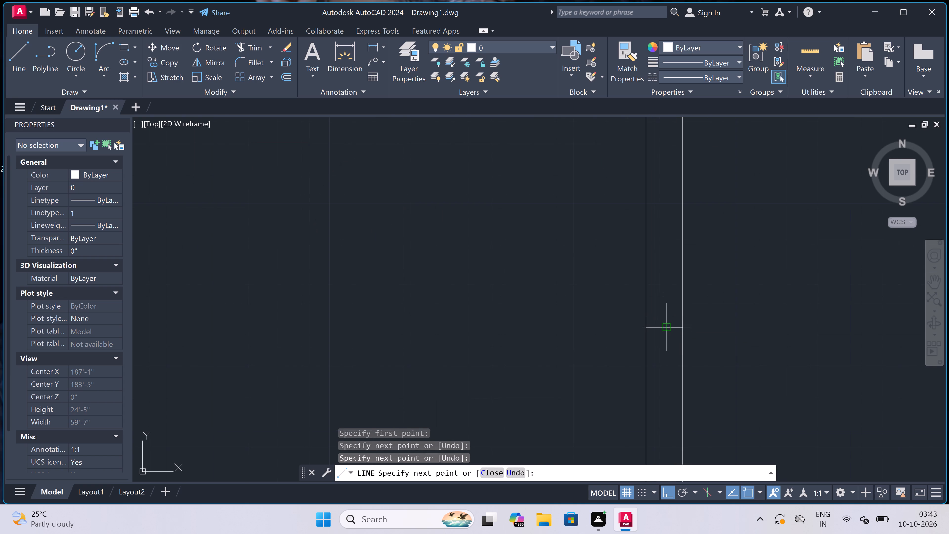
scroll(662, 328, "up", 2)
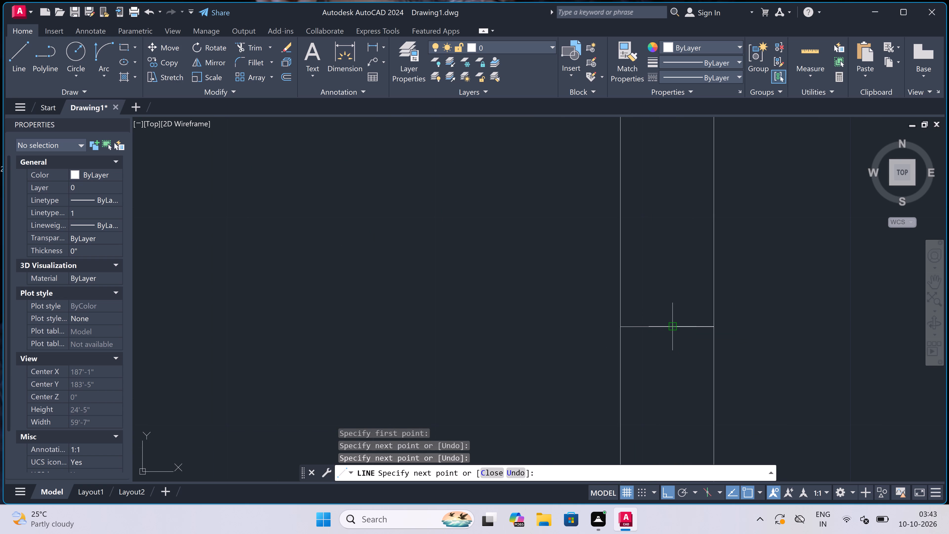
left_click(667, 327)
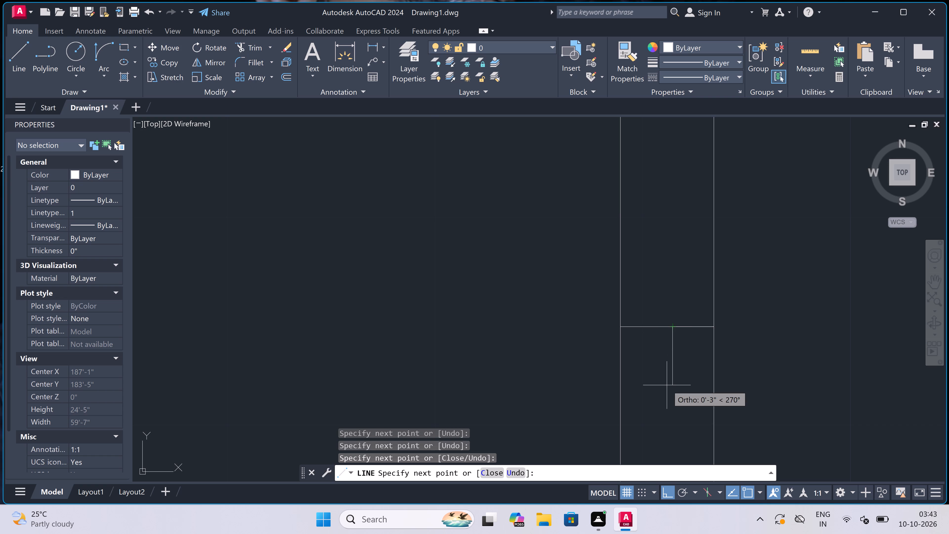
key("ctrl+z")
scroll(672, 329, "up", 2)
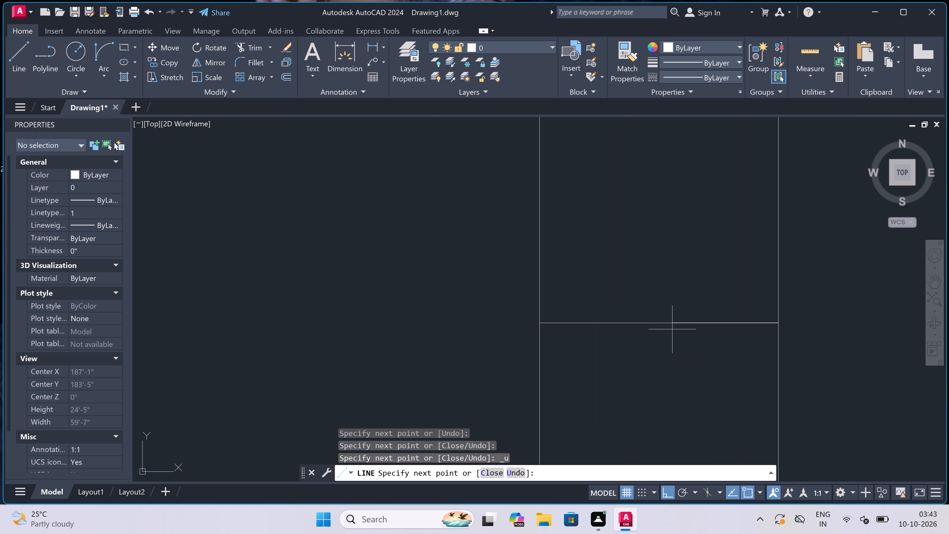
key("ctrl+z")
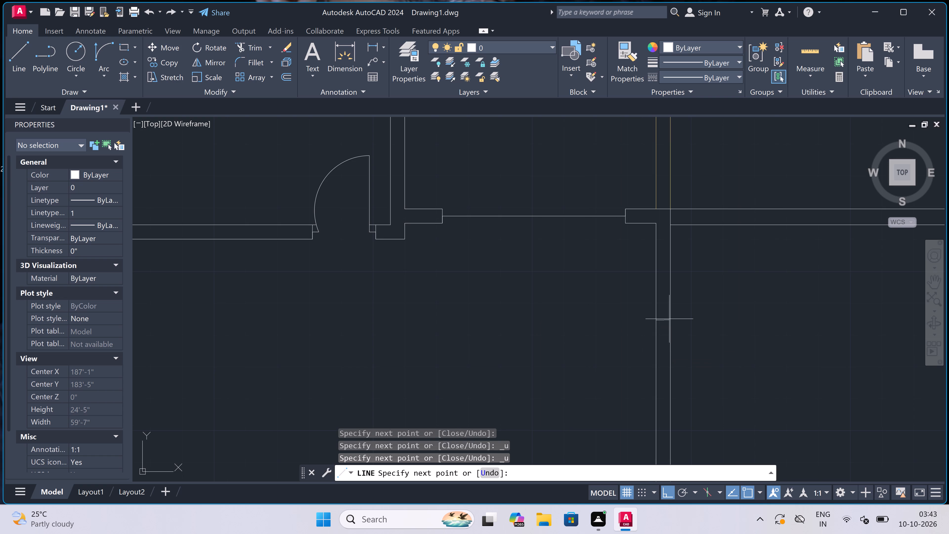
scroll(669, 312, "up", 4)
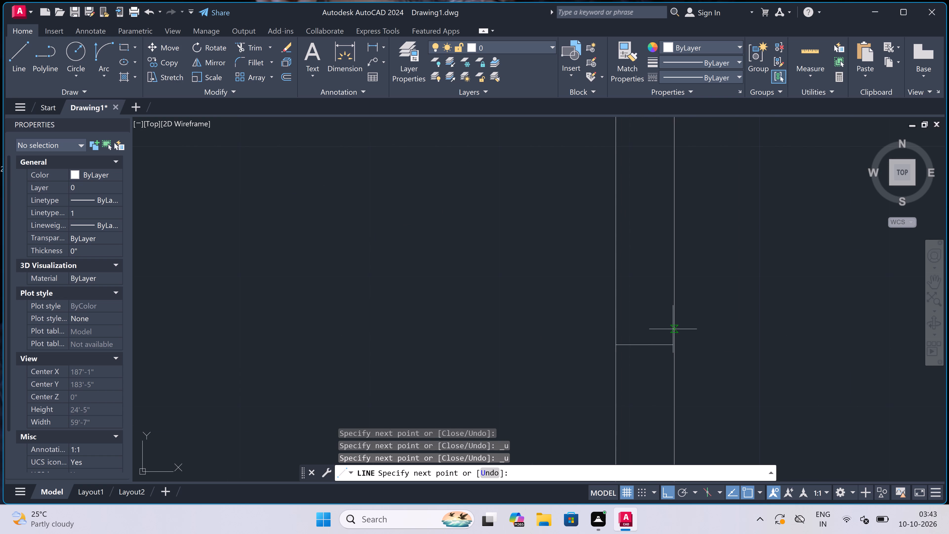
key("ctrl+z")
scroll(669, 320, "up", 3)
left_click(669, 319)
scroll(669, 319, "up", 1)
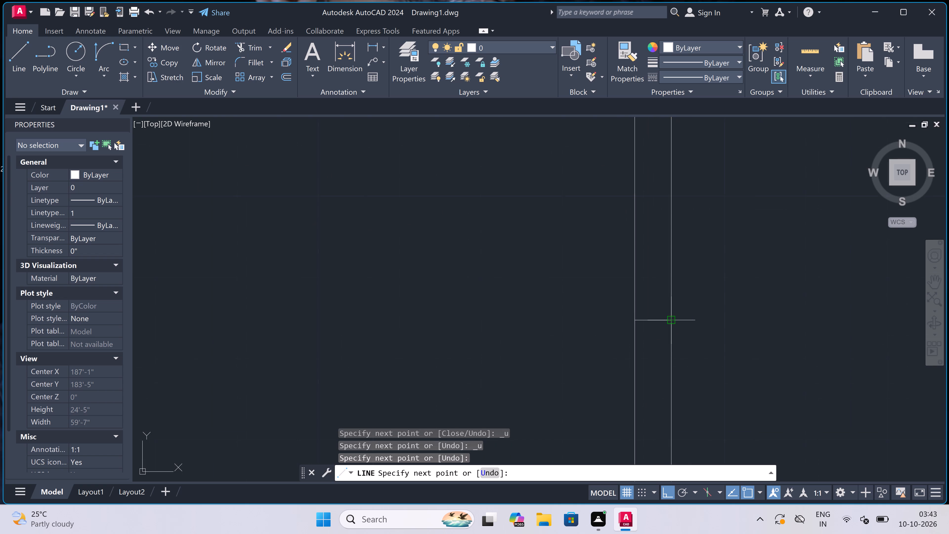
scroll(669, 319, "up", 1)
left_click(676, 322)
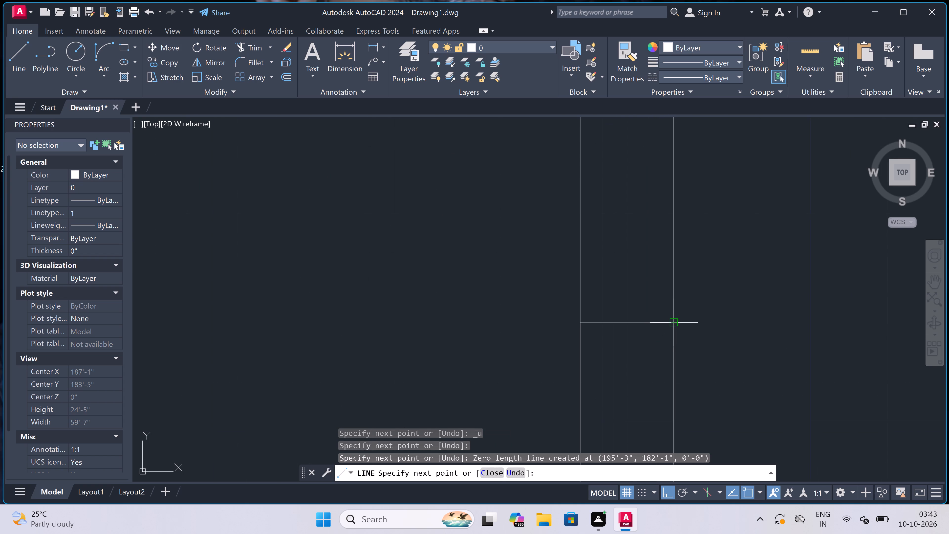
Draw a 4' glazing line south from the east wall jamb's midpoint and close the window with a south jamb line across the wall.
left_click(623, 319)
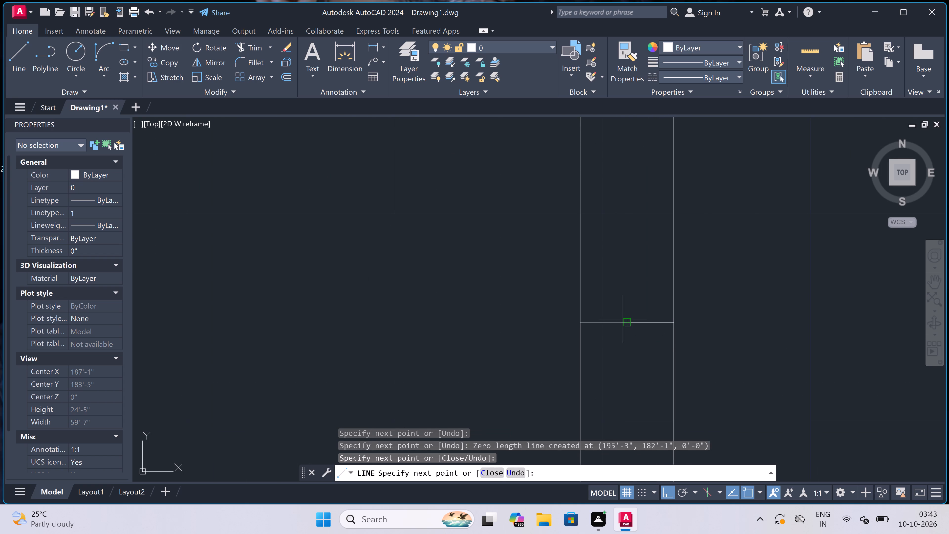
scroll(623, 319, "down", 4)
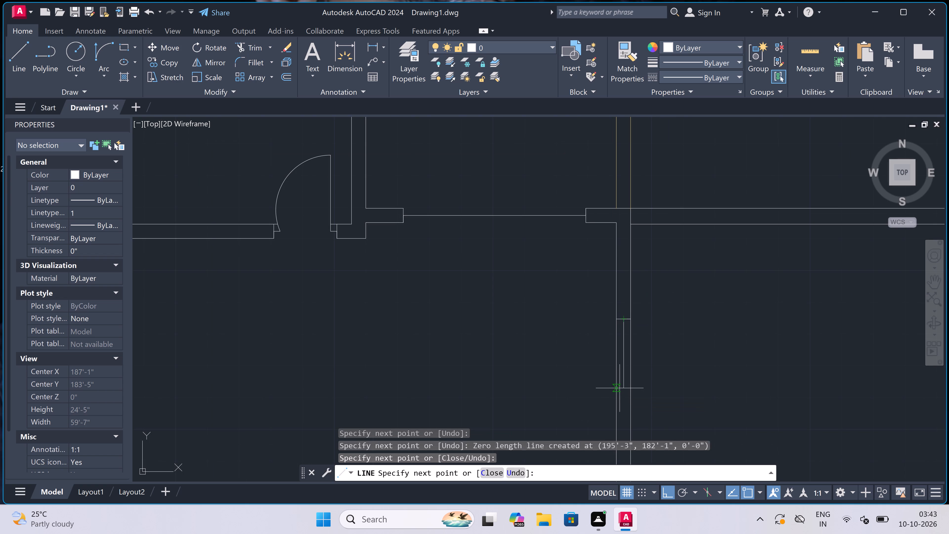
key("5")
key("BackSpace")
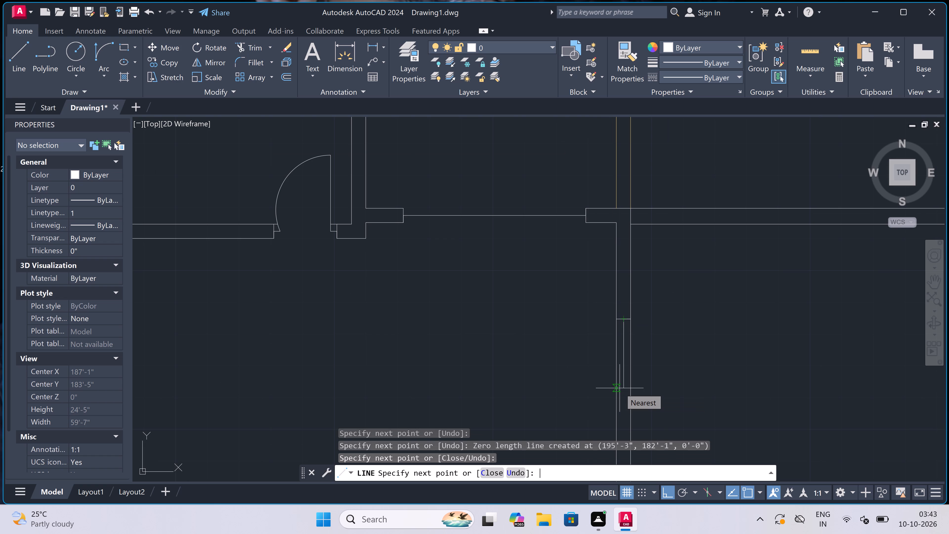
type("4'")
key("space")
scroll(605, 379, "down", 4)
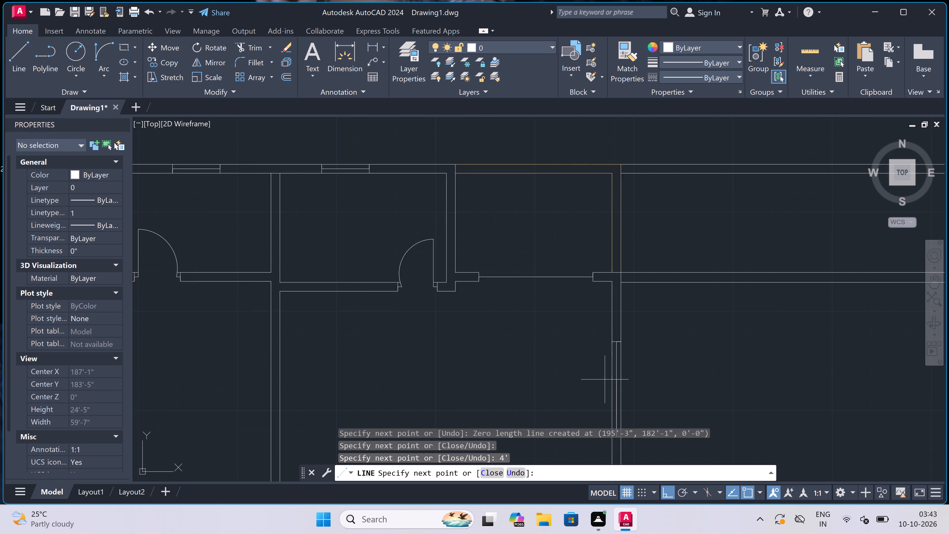
scroll(605, 413, "up", 3)
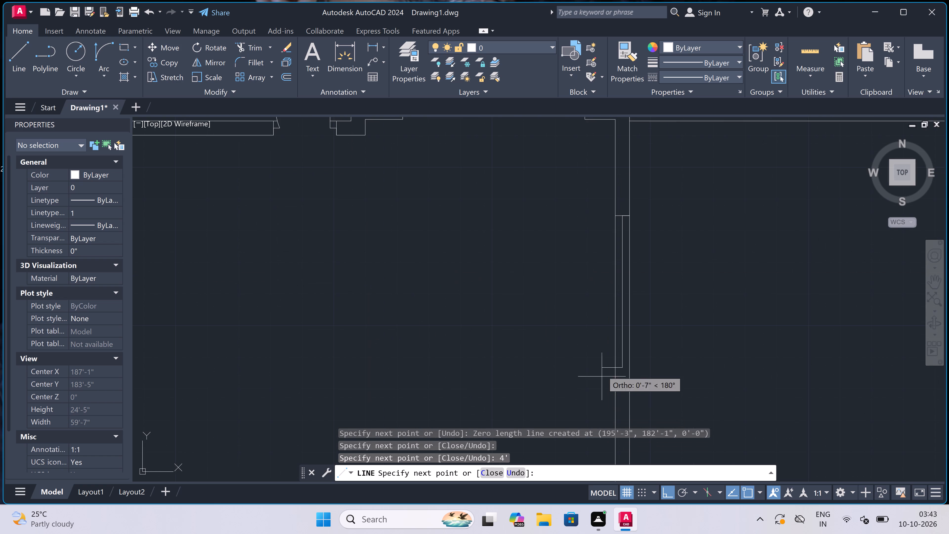
scroll(619, 372, "up", 2)
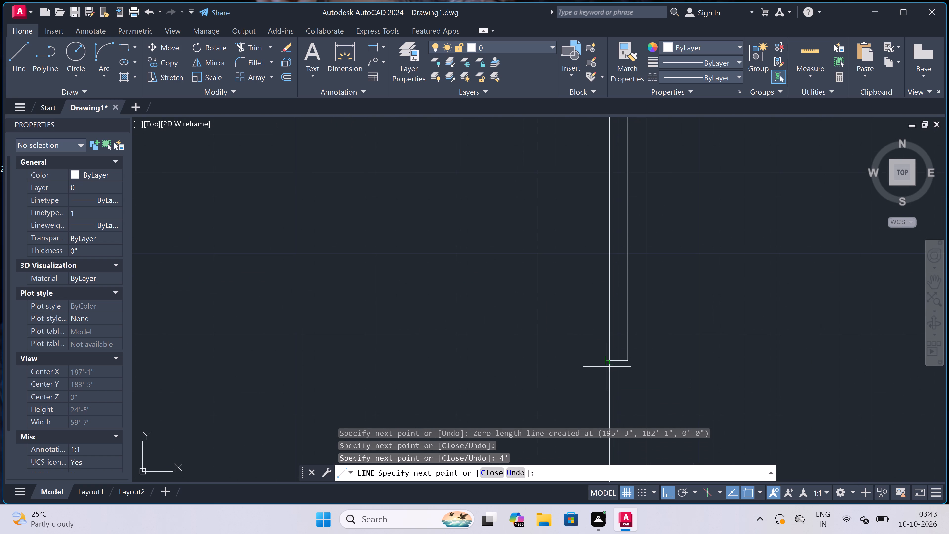
left_click(609, 360)
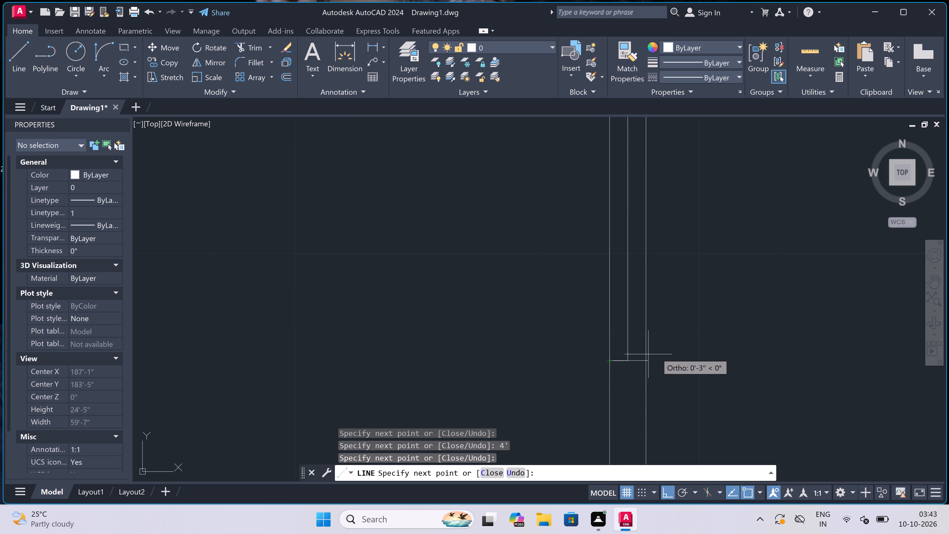
left_click(643, 361)
key("Escape")
scroll(605, 331, "down", 2)
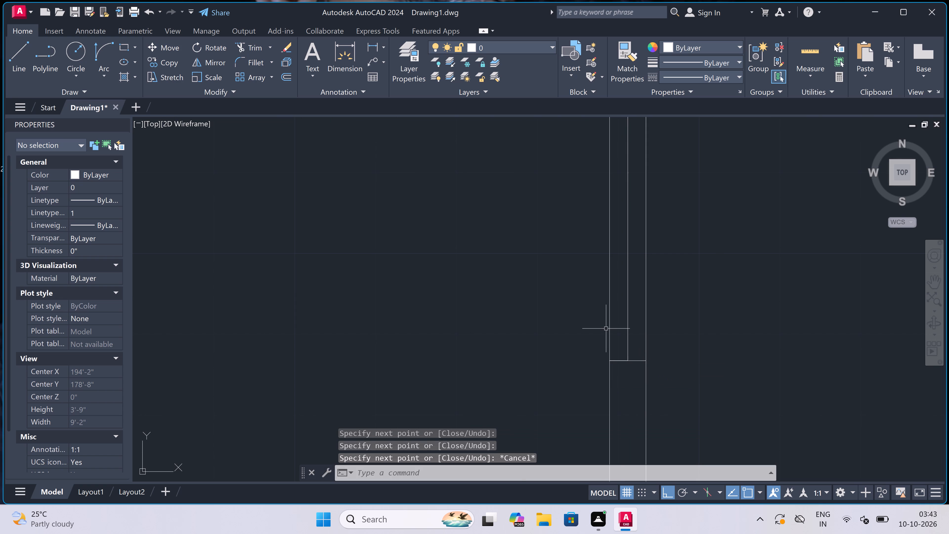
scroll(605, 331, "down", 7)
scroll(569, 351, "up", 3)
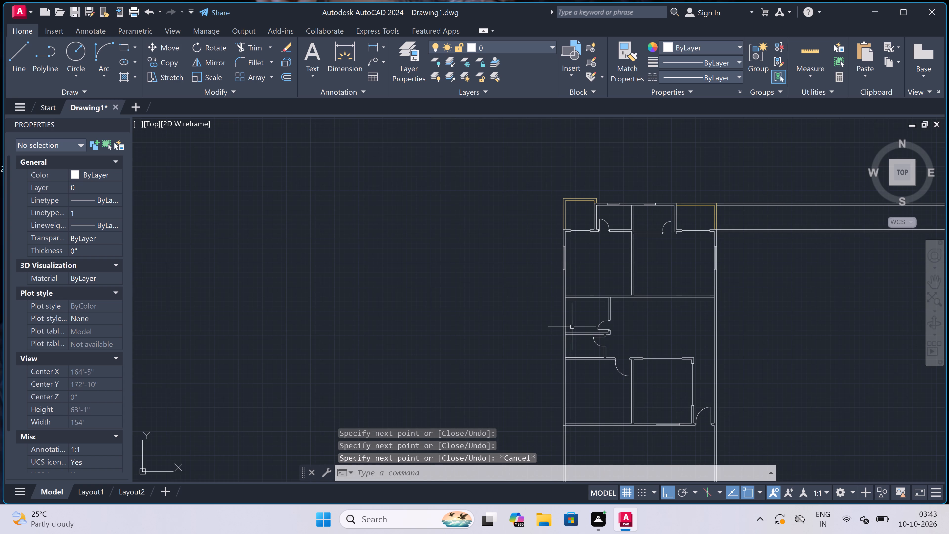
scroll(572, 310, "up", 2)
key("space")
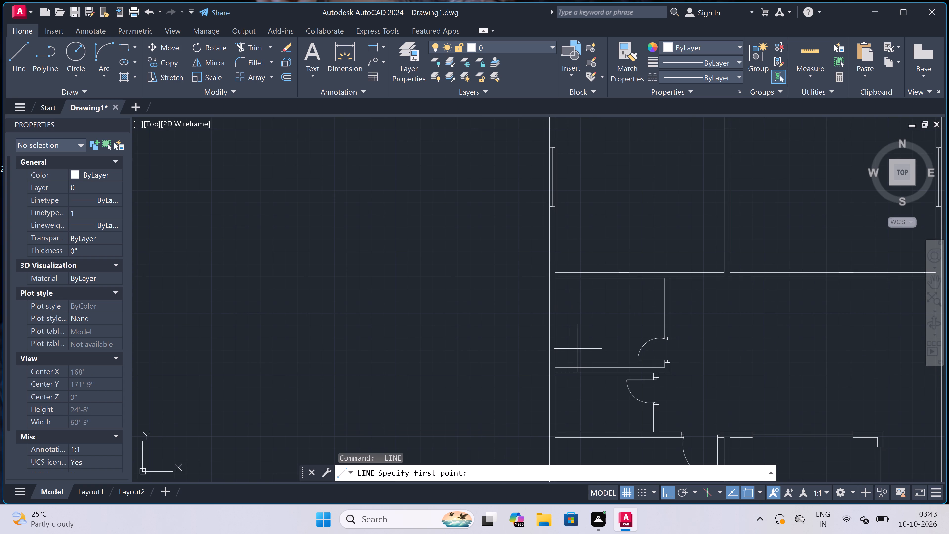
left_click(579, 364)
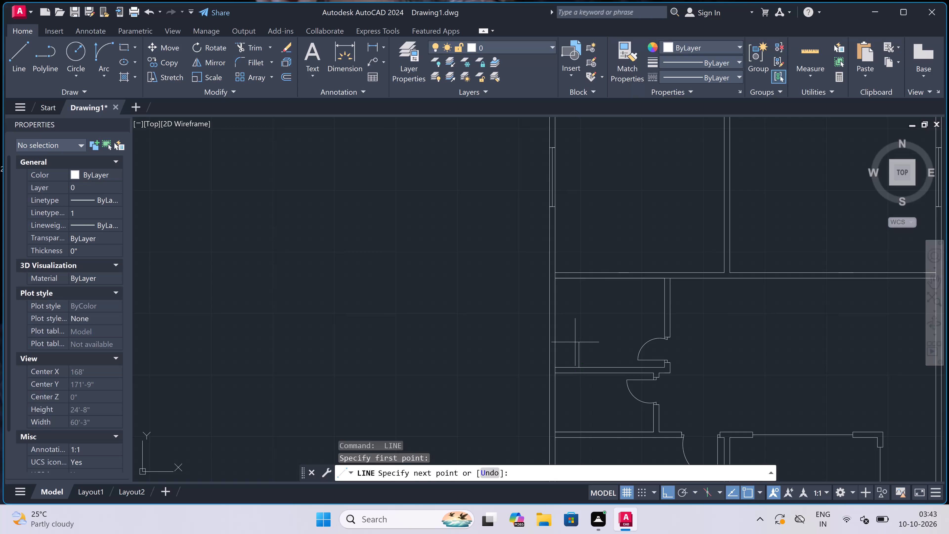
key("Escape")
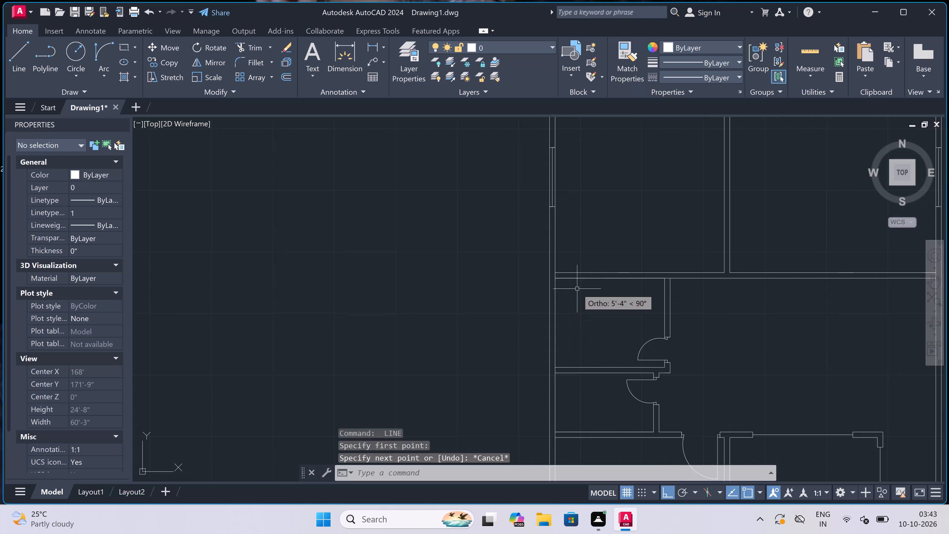
In the small west room below the northwest room, draw a line about 4'-11" north from the south wall, then east to the east wall.
scroll(577, 289, "up", 1)
key("space")
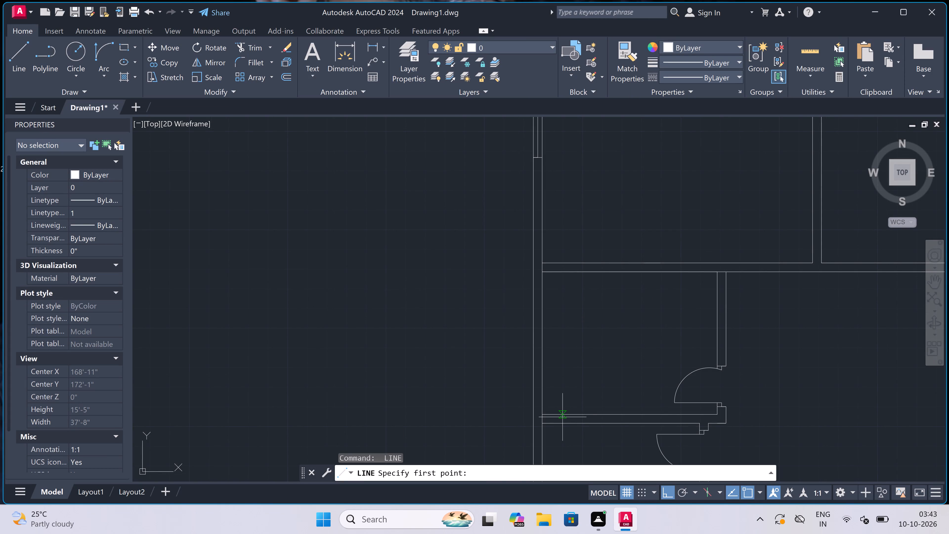
left_click(568, 414)
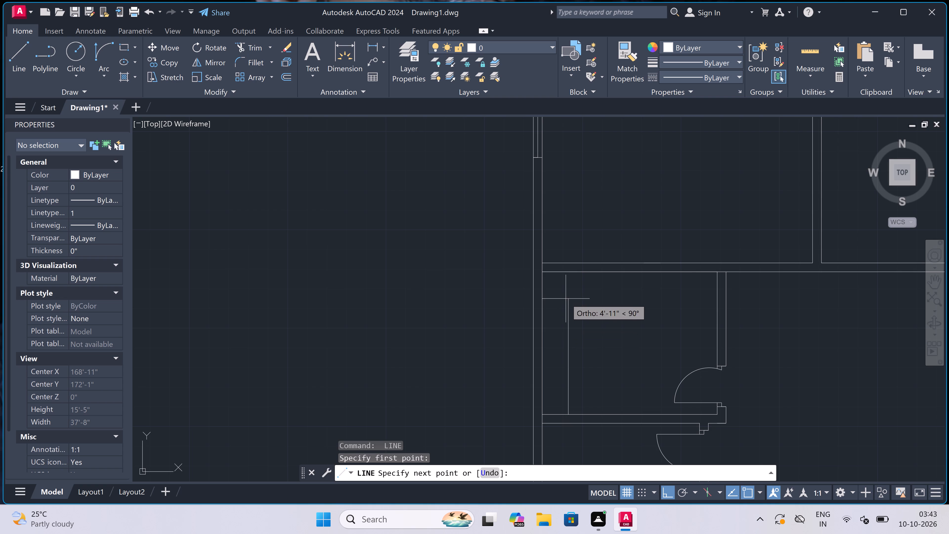
left_click(566, 299)
left_click(717, 295)
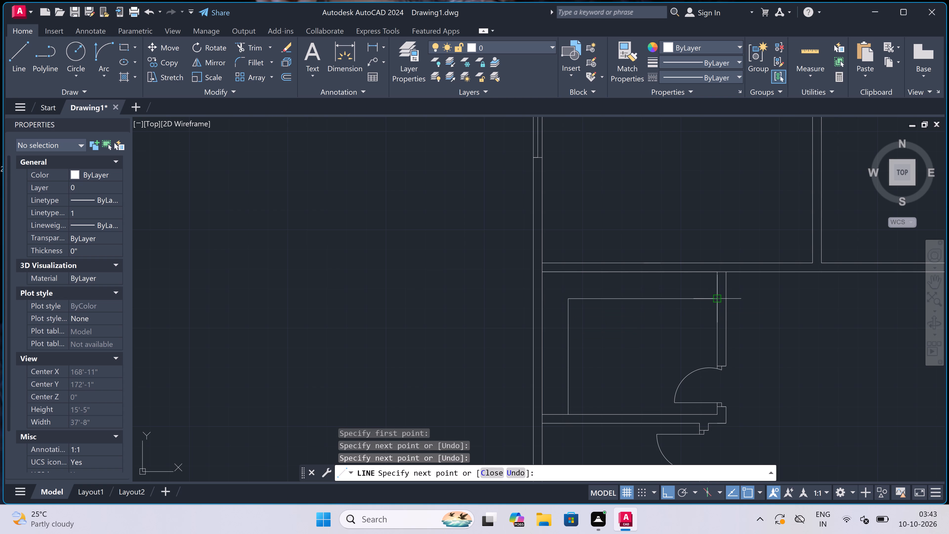
key("Escape")
Draw a window in that small room's west wall: north jamb line, 3' glazing line south from its midpoint, and south jamb line.
key("space")
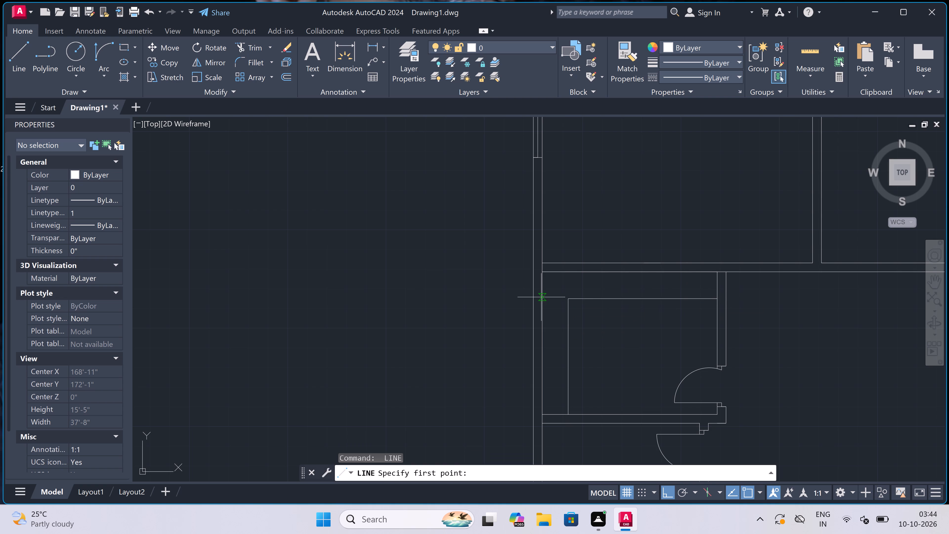
left_click(542, 294)
left_click(533, 296)
scroll(533, 295, "up", 2)
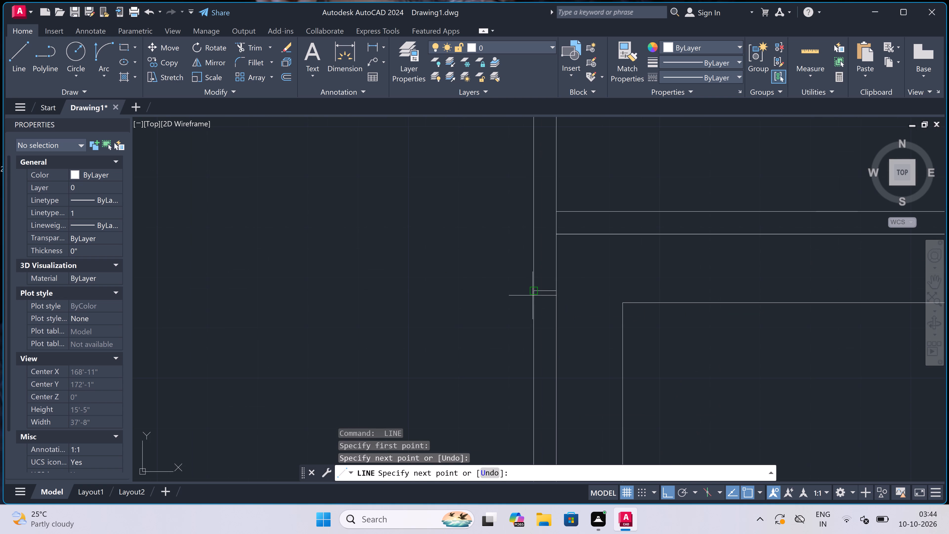
left_click(542, 292)
key("2")
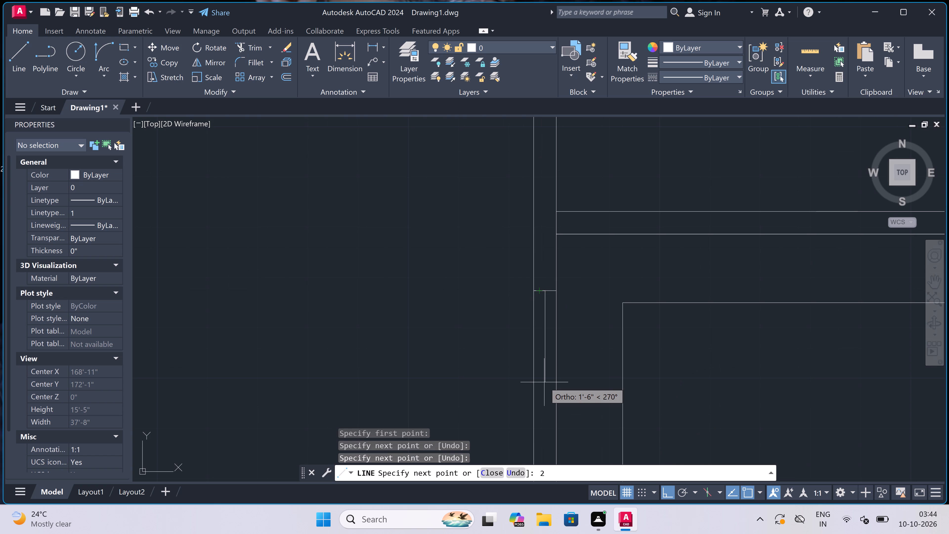
key("BackSpace")
type("3'")
key("space")
scroll(544, 381, "down", 4)
scroll(535, 424, "up", 2)
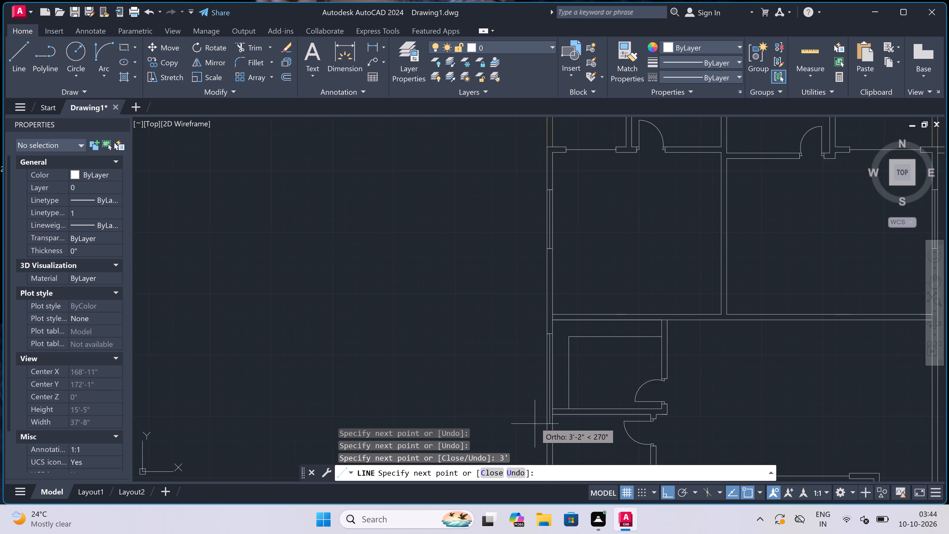
scroll(552, 335, "up", 1)
scroll(552, 355, "up", 1)
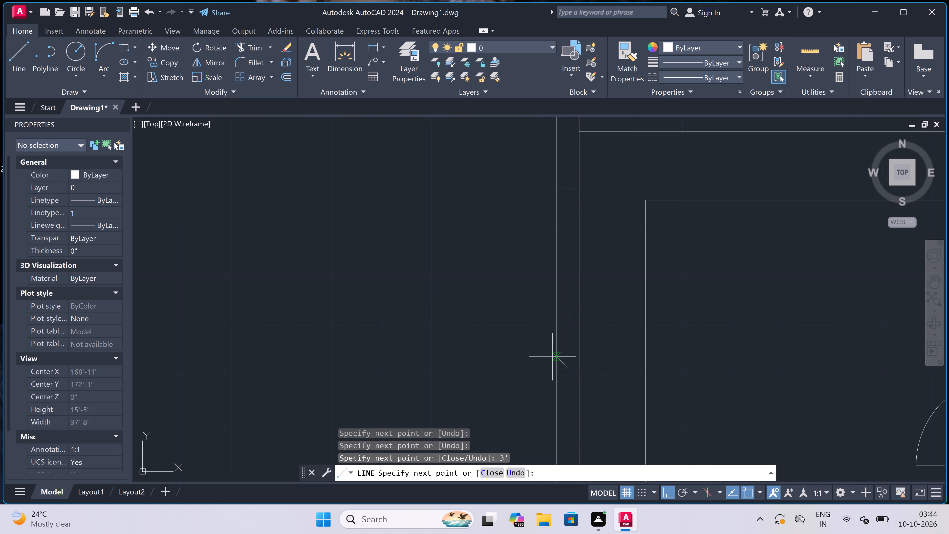
left_click(559, 370)
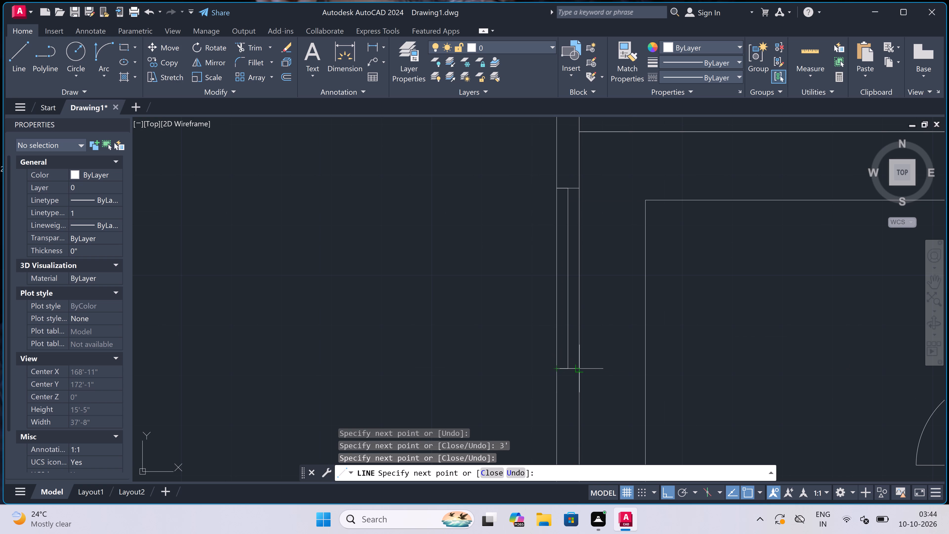
left_click(581, 370)
key("Escape")
Draw a window in the west wall of the next small room south: north jamb line, 2' glazing line from its midpoint, and south jamb line.
scroll(550, 282, "down", 6)
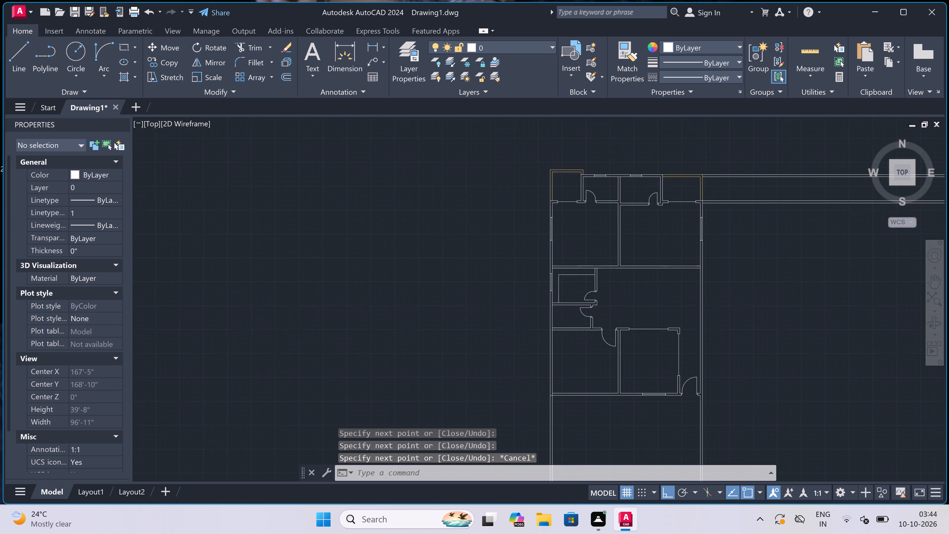
scroll(553, 300, "up", 6)
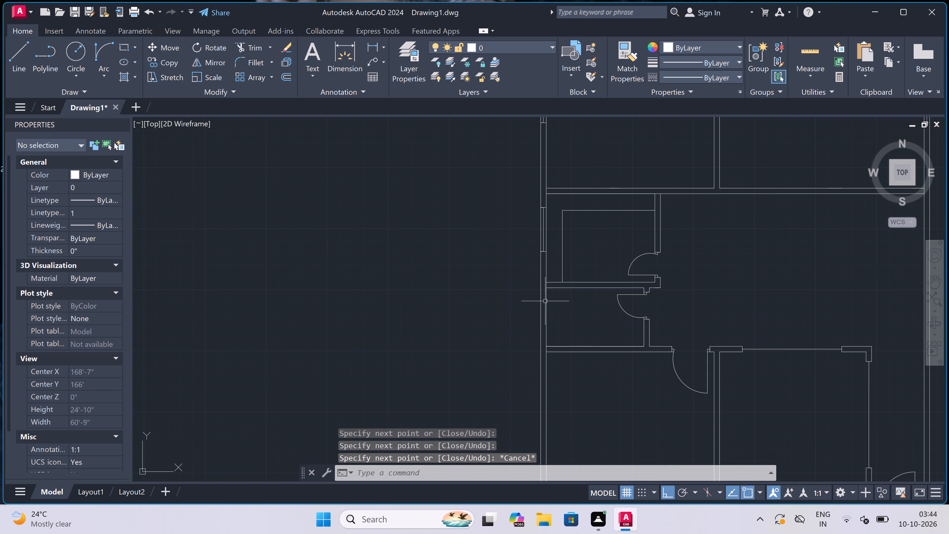
key("space")
scroll(541, 317, "down", 2)
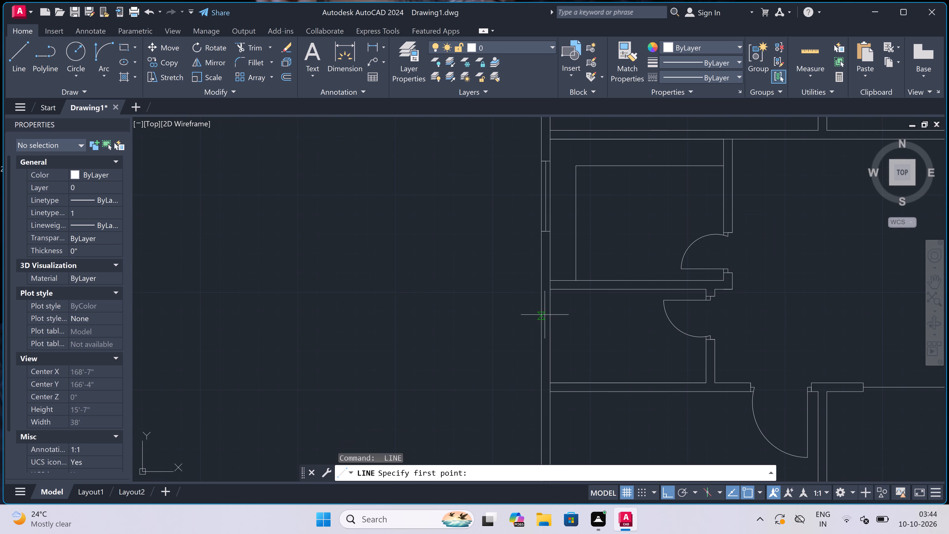
left_click(549, 302)
left_click(541, 303)
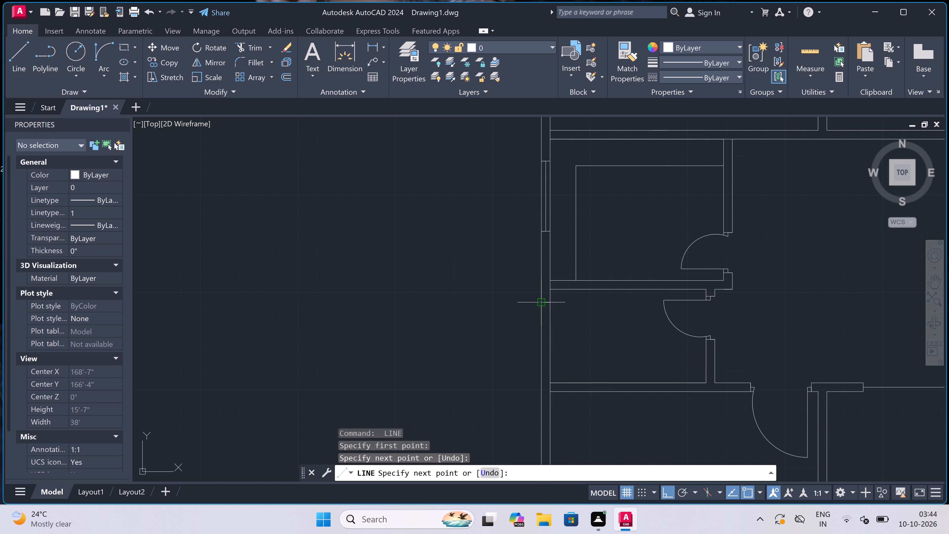
scroll(541, 303, "up", 2)
left_click(553, 304)
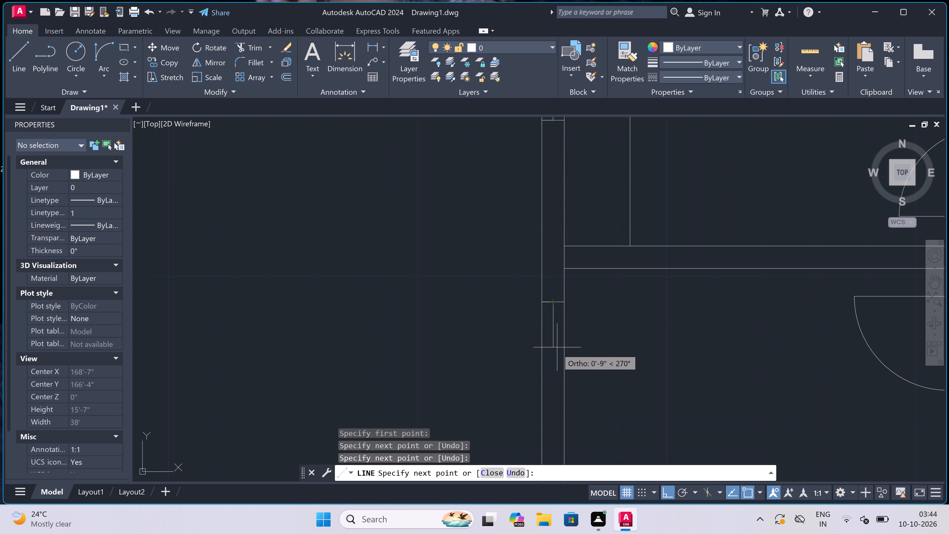
type("2'")
key("space")
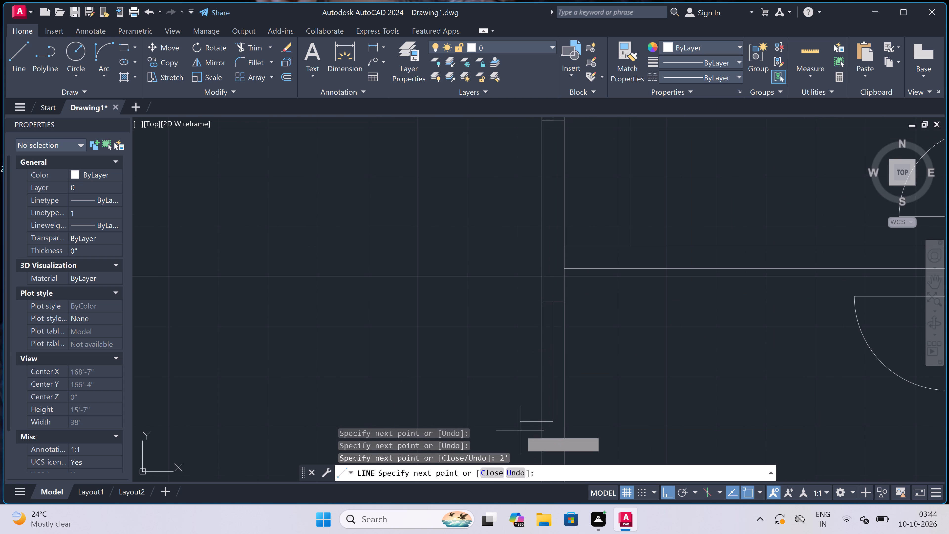
left_click(539, 418)
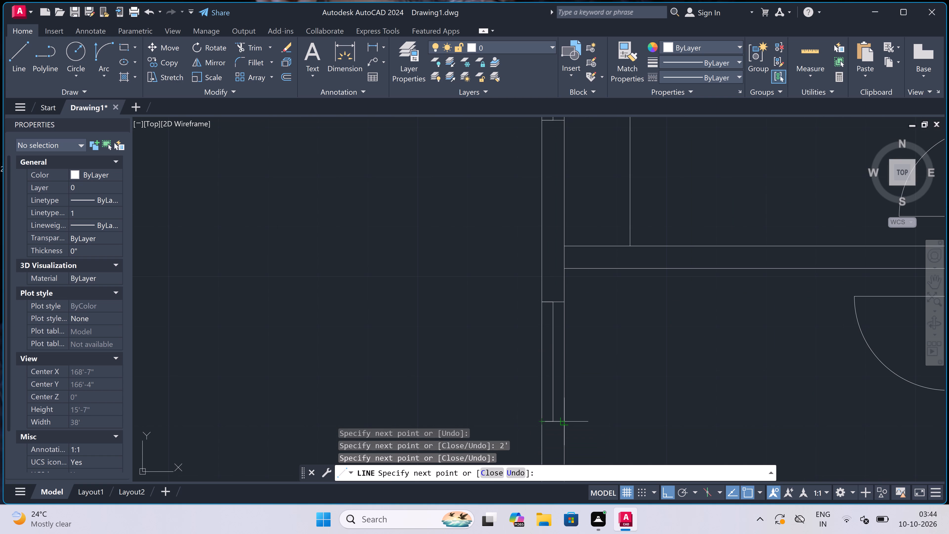
left_click(567, 419)
key("Escape")
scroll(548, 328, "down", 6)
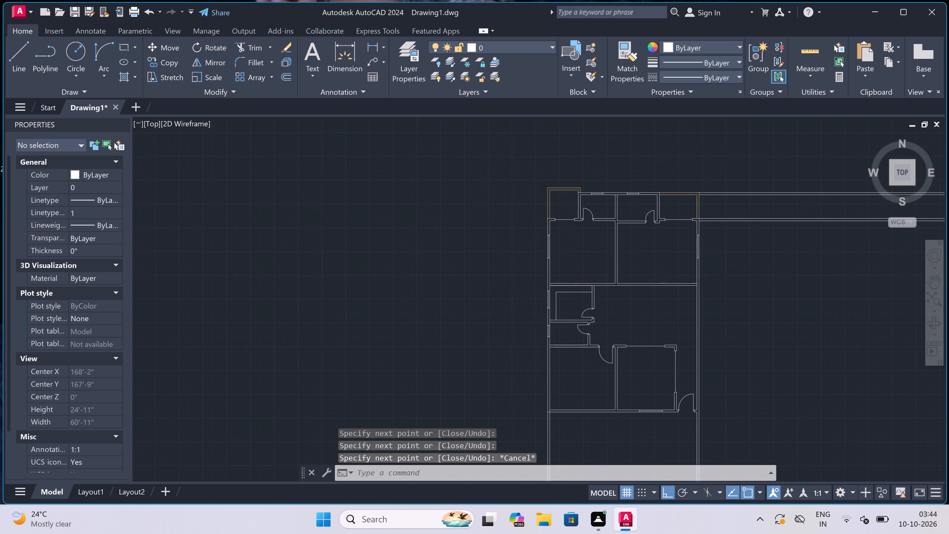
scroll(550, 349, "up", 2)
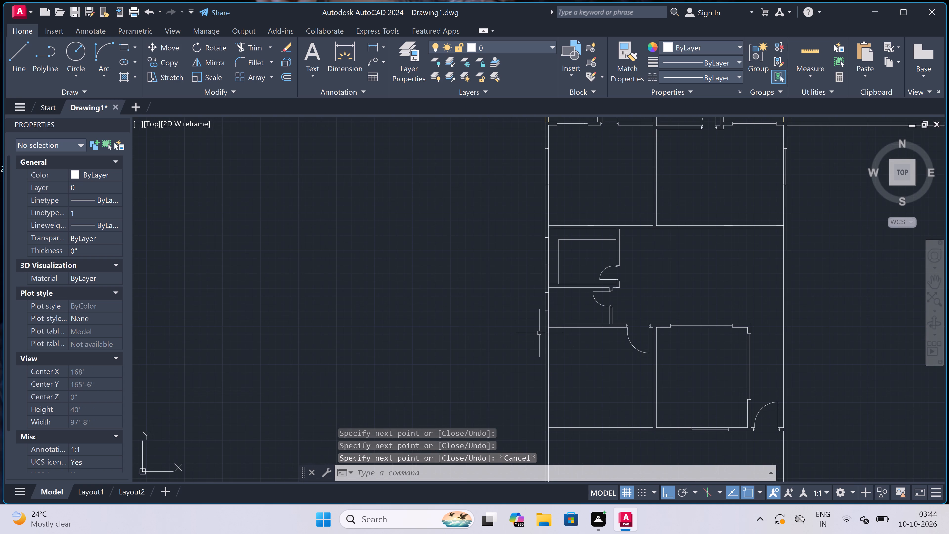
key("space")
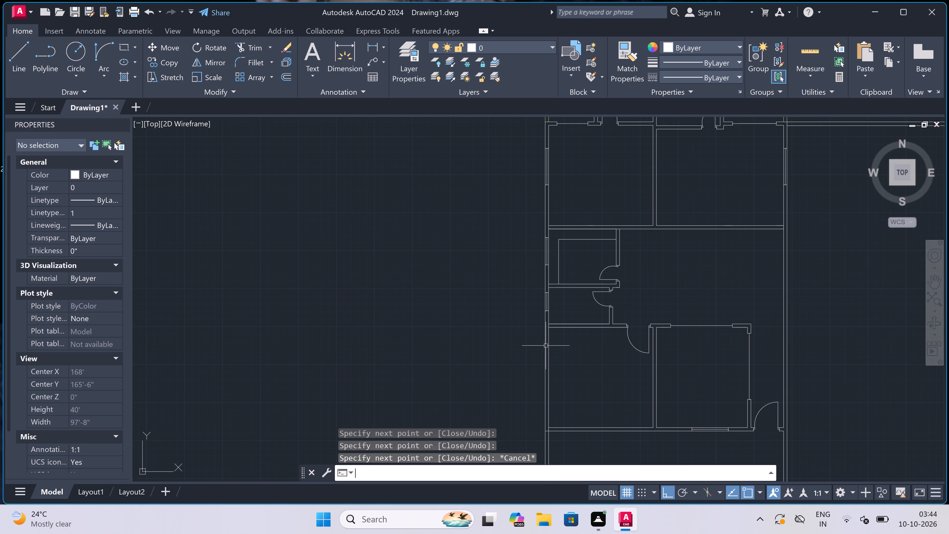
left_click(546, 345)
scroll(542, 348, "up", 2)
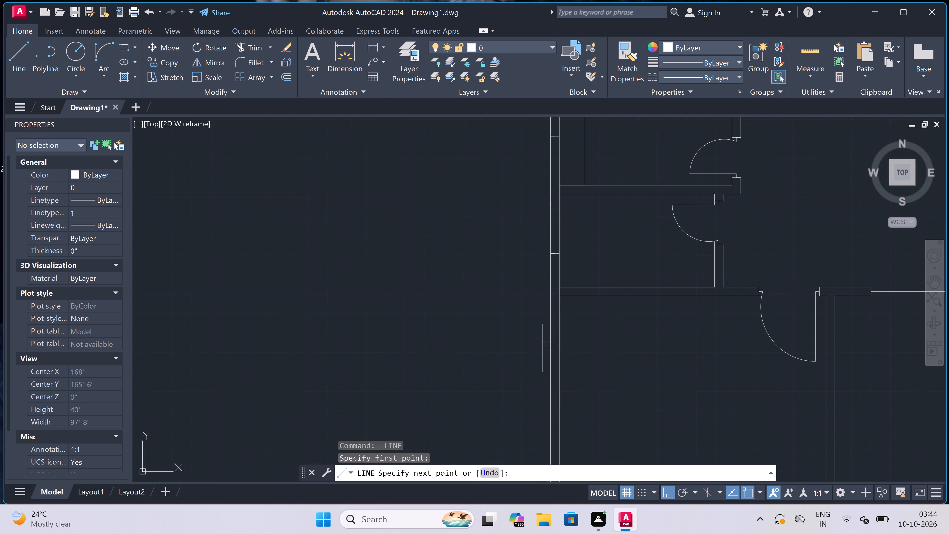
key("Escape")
Draw a window in the southwest room's west wall: north jamb line, 4' glazing line south from its midpoint, and south jamb line.
key("space")
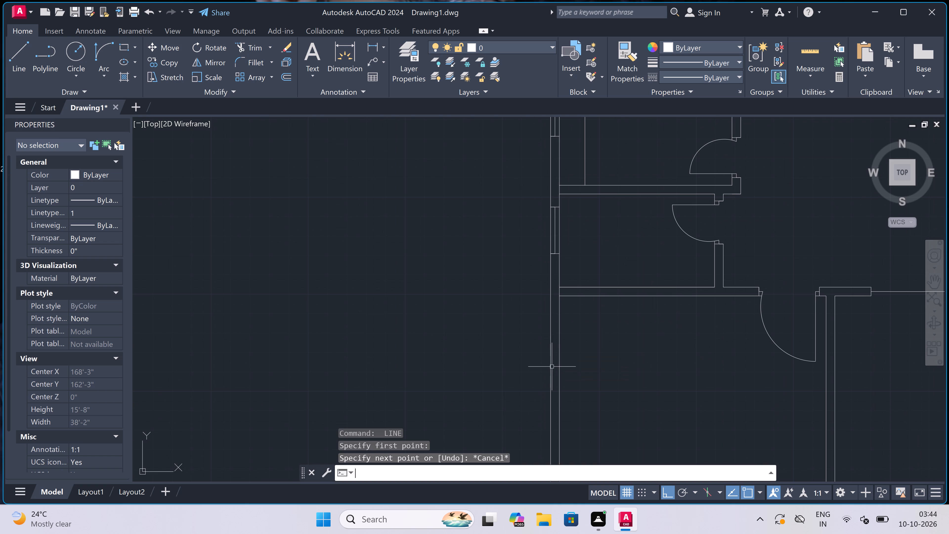
left_click(552, 367)
left_click(558, 364)
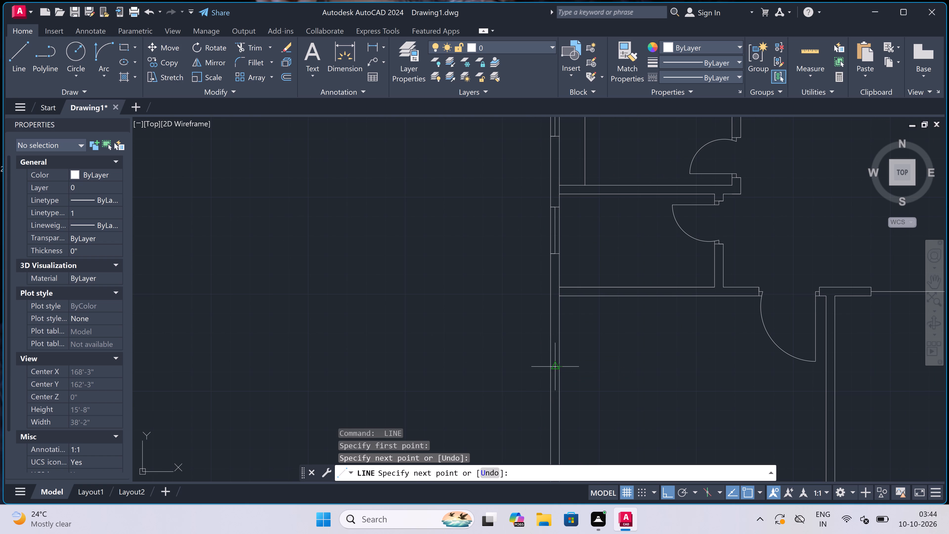
left_click(554, 366)
scroll(552, 387, "up", 3)
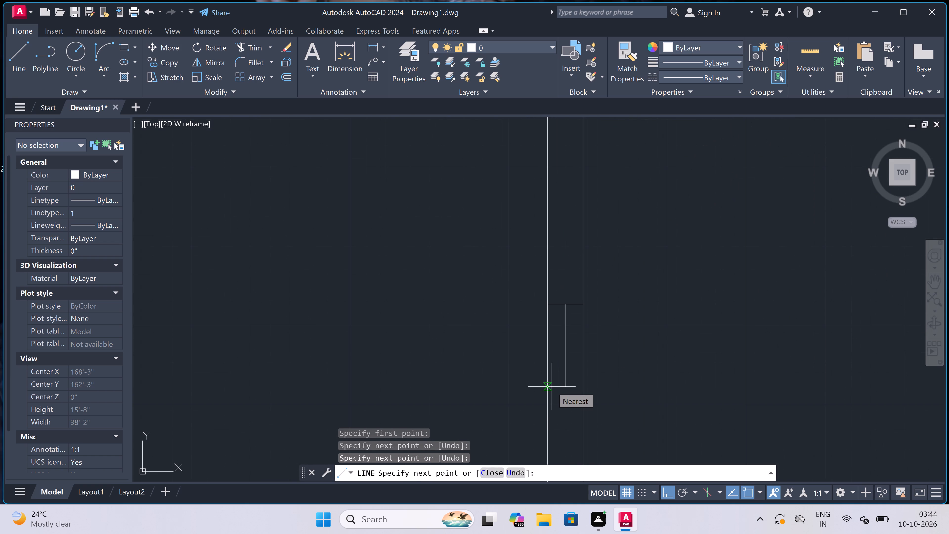
type("4'")
key("space")
scroll(555, 369, "down", 5)
scroll(557, 408, "up", 3)
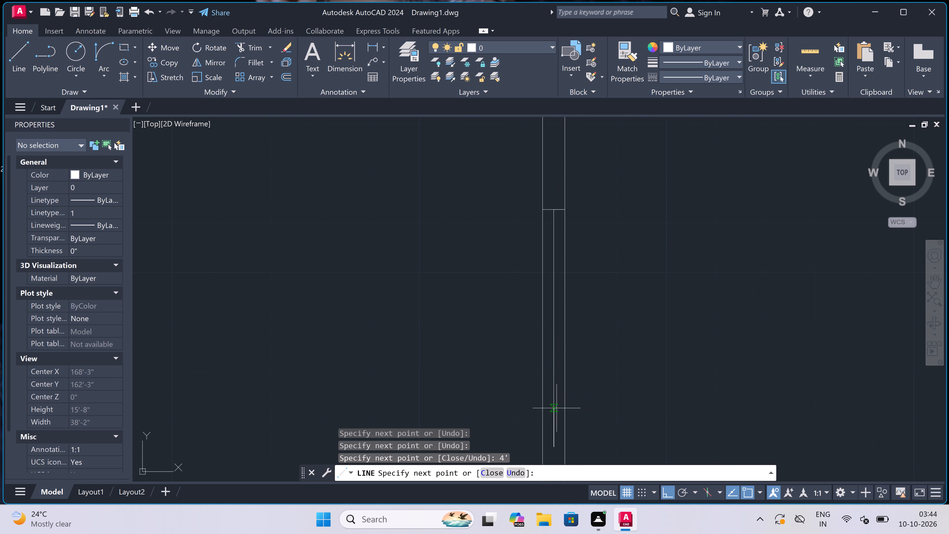
scroll(542, 424, "down", 2)
scroll(541, 436, "up", 2)
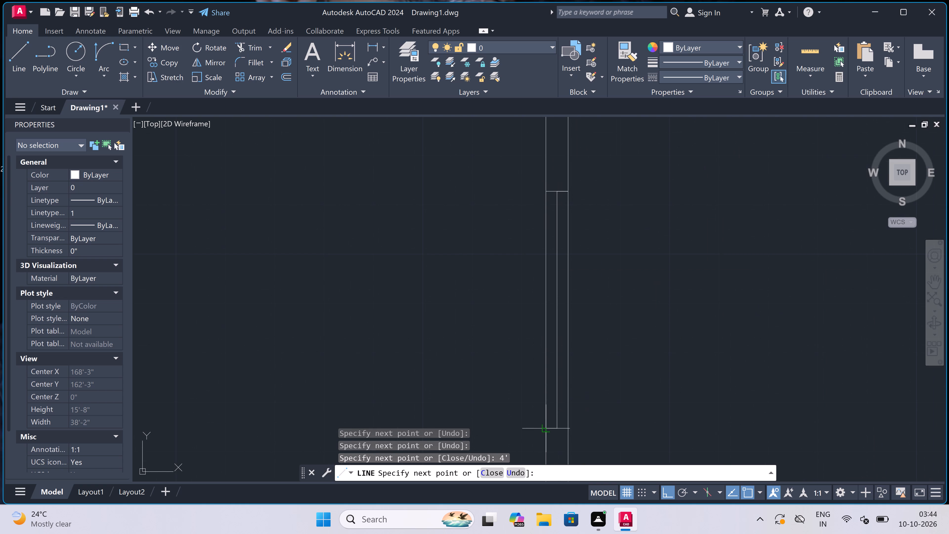
left_click(544, 425)
left_click(567, 429)
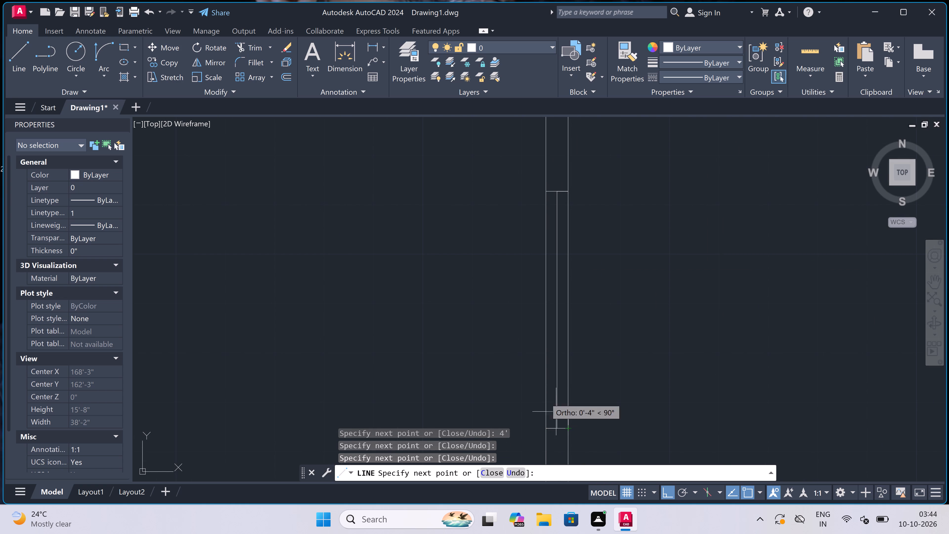
key("Escape")
Trim the west wall's inner line below the south wall and its leftover stub at the southwest room's corner.
scroll(509, 337, "down", 6)
scroll(519, 359, "up", 2)
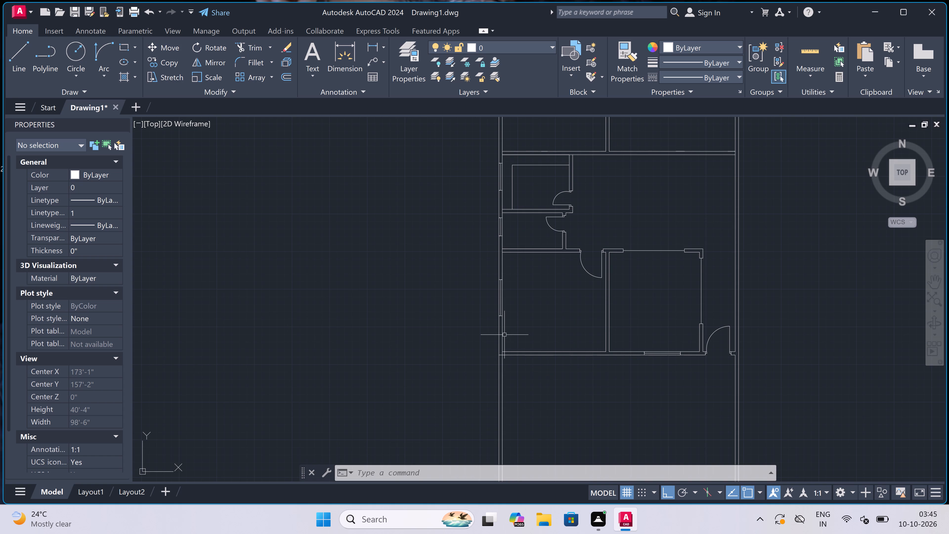
scroll(505, 334, "down", 1)
scroll(503, 347, "up", 2)
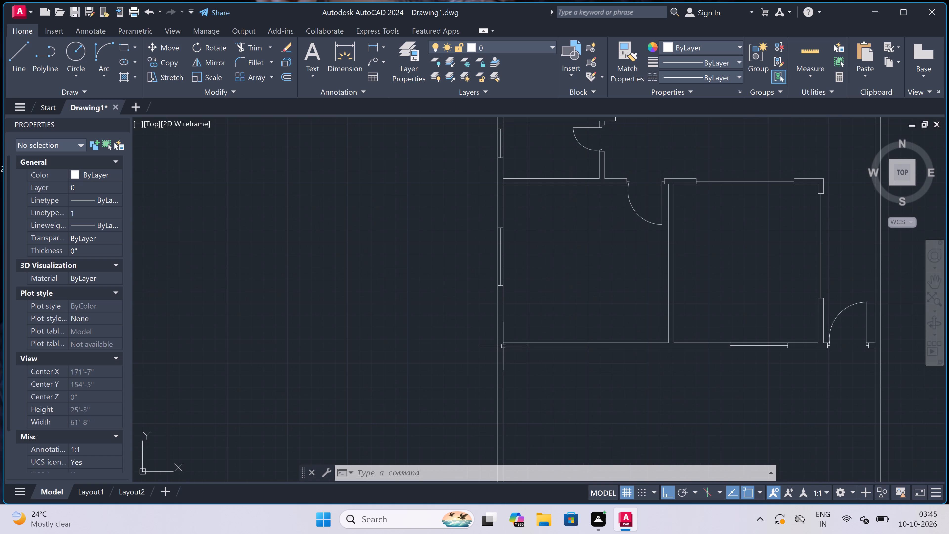
key("t")
key("r")
key("space")
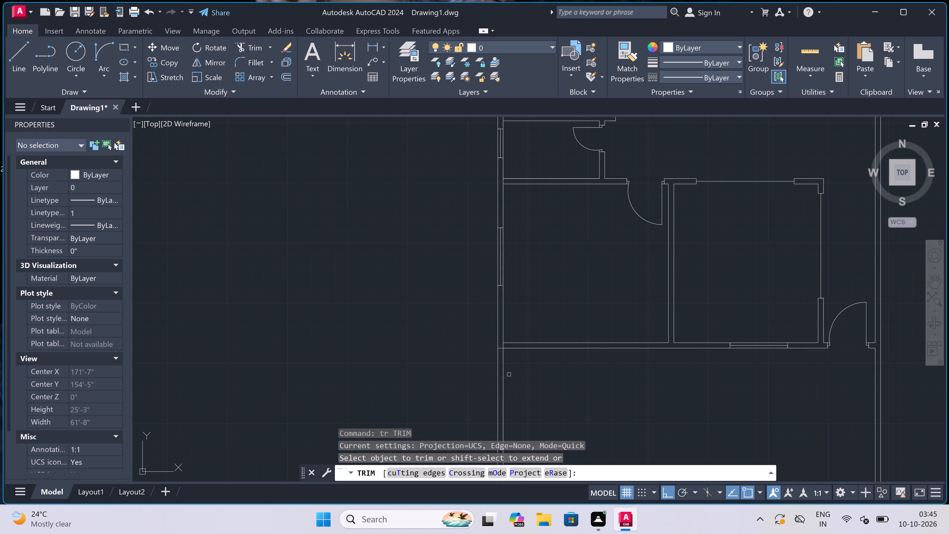
left_click(503, 366)
scroll(503, 351, "up", 2)
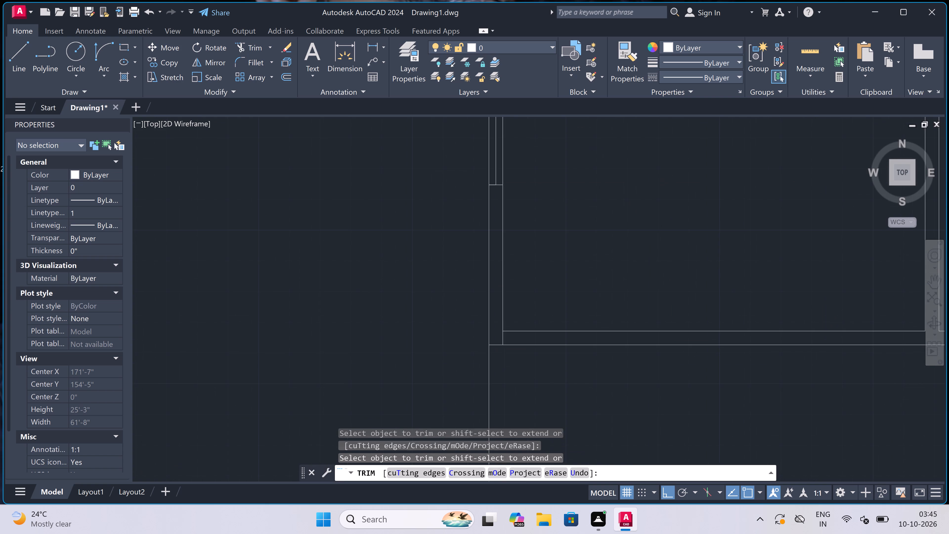
scroll(500, 336, "up", 2)
left_click(500, 336)
left_click(518, 337)
scroll(518, 337, "down", 3)
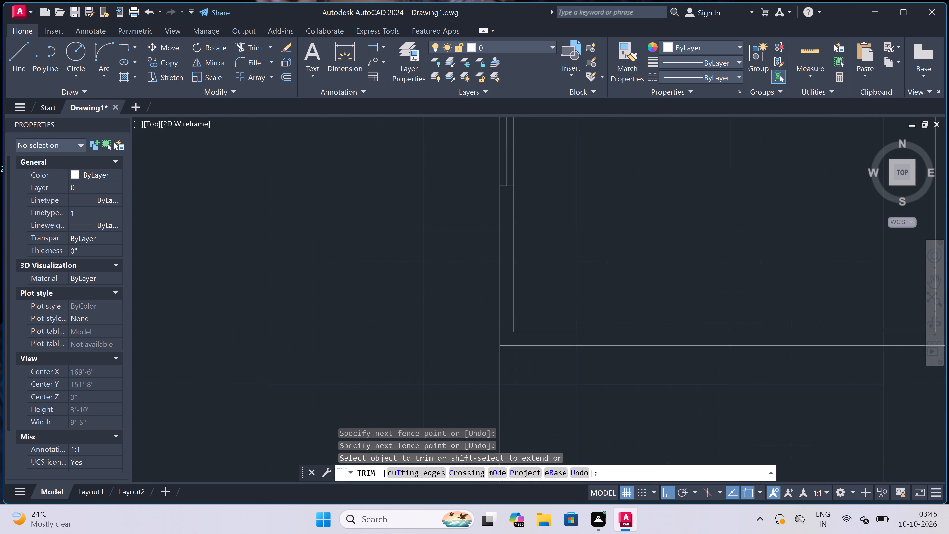
Trim the room wall lines that extend east beyond the building's east wall, south of the north wall lines.
scroll(518, 337, "down", 5)
scroll(582, 260, "up", 3)
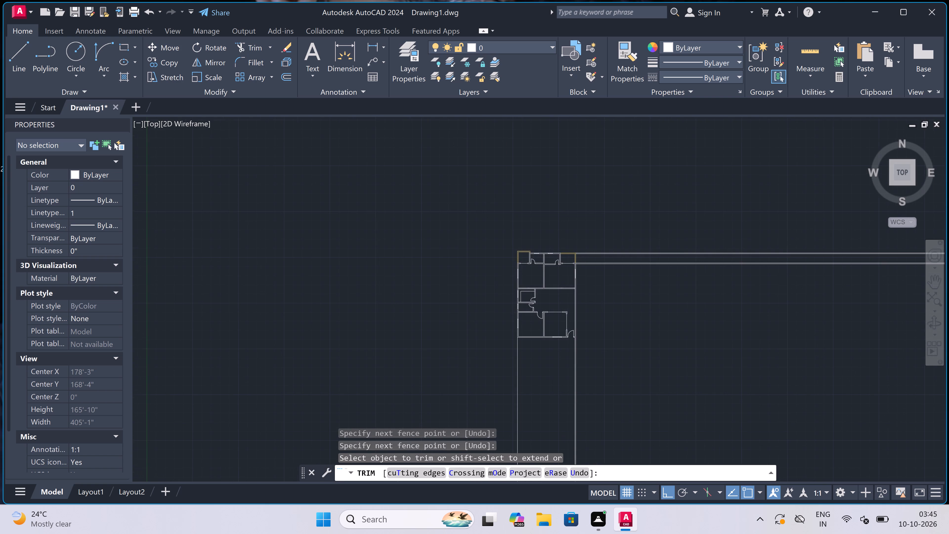
scroll(582, 260, "up", 1)
left_click(574, 260)
left_click(570, 309)
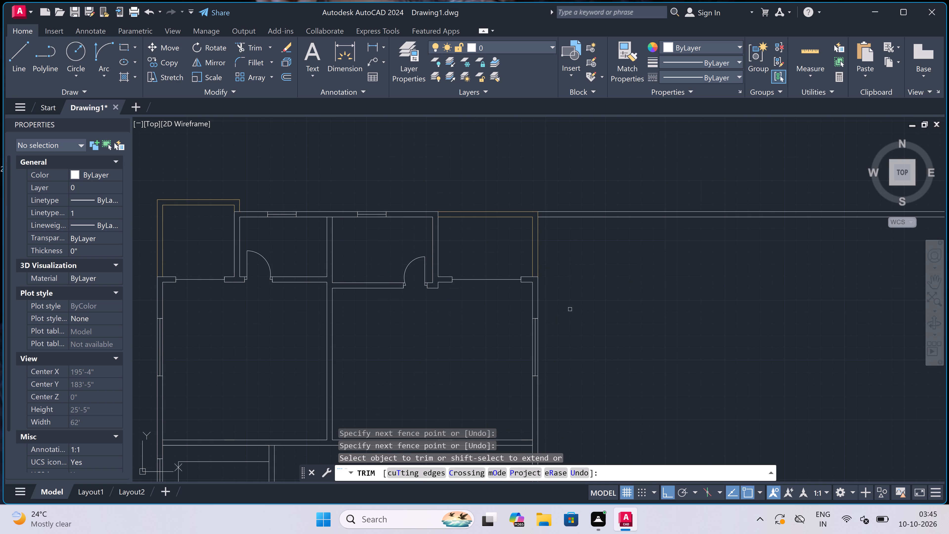
scroll(540, 208, "up", 3)
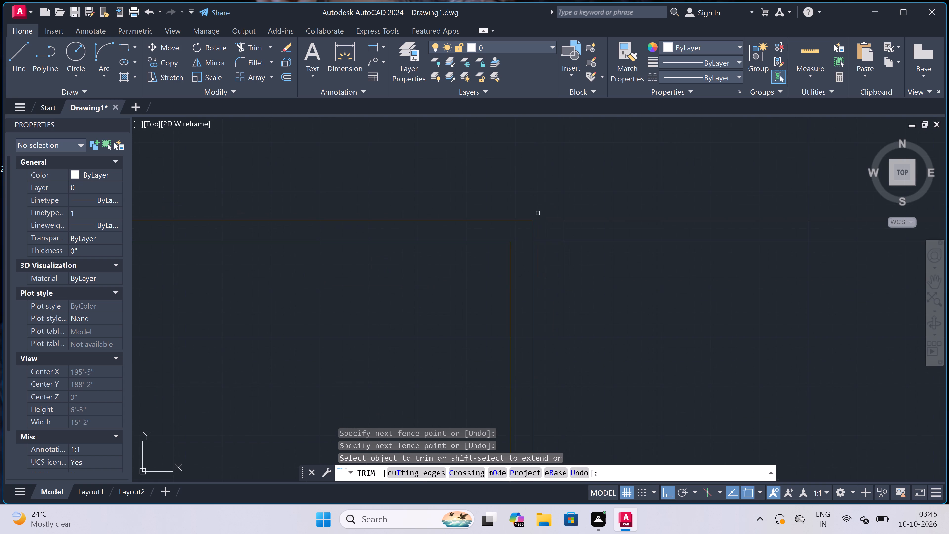
scroll(551, 237, "down", 5)
scroll(560, 266, "down", 2)
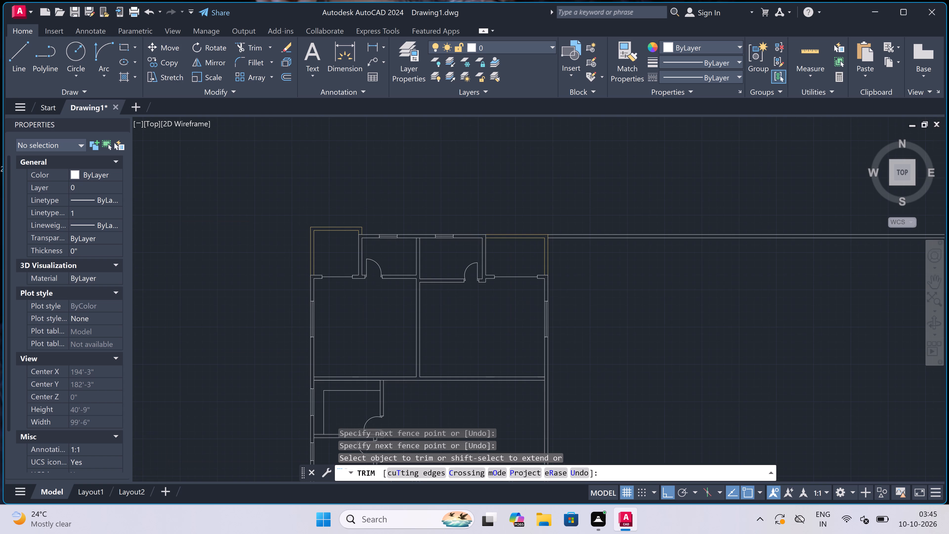
key("Escape")
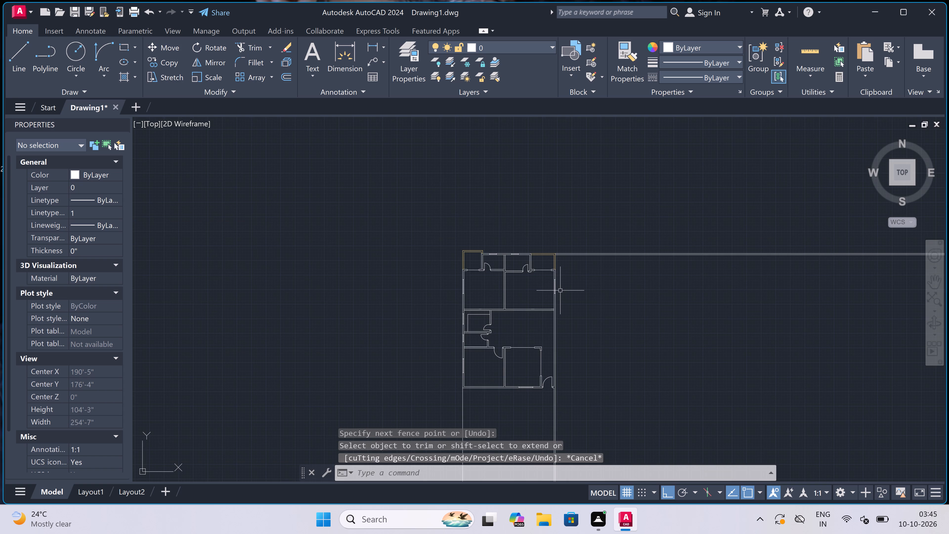
Draw a line 8' east from the northeast corner's wall junction, then south to just past the building's south wall.
scroll(560, 290, "down", 2)
scroll(568, 288, "up", 2)
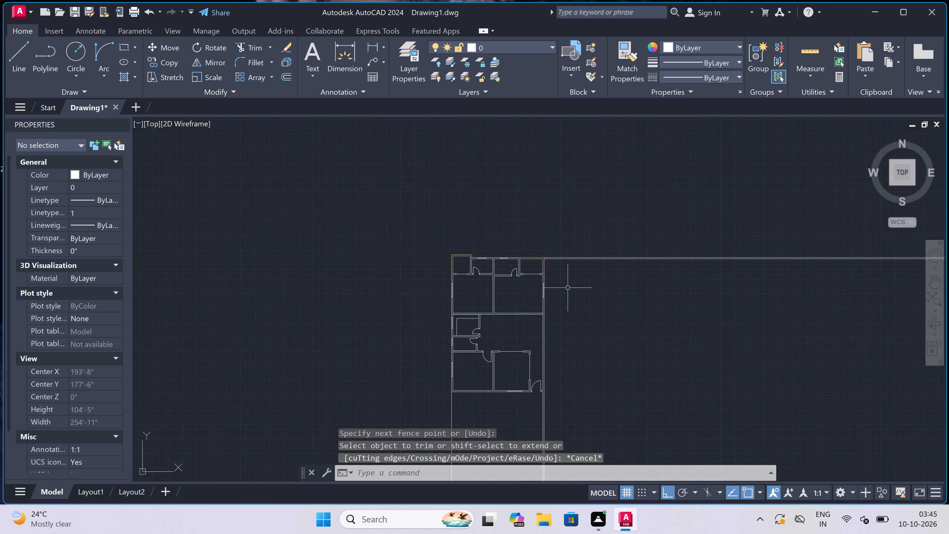
key("l")
key("space")
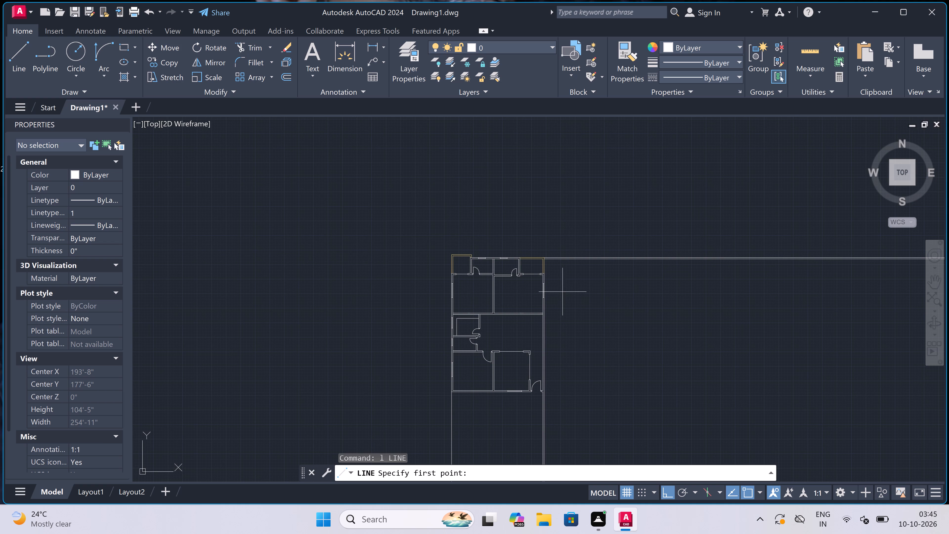
scroll(530, 263, "up", 3)
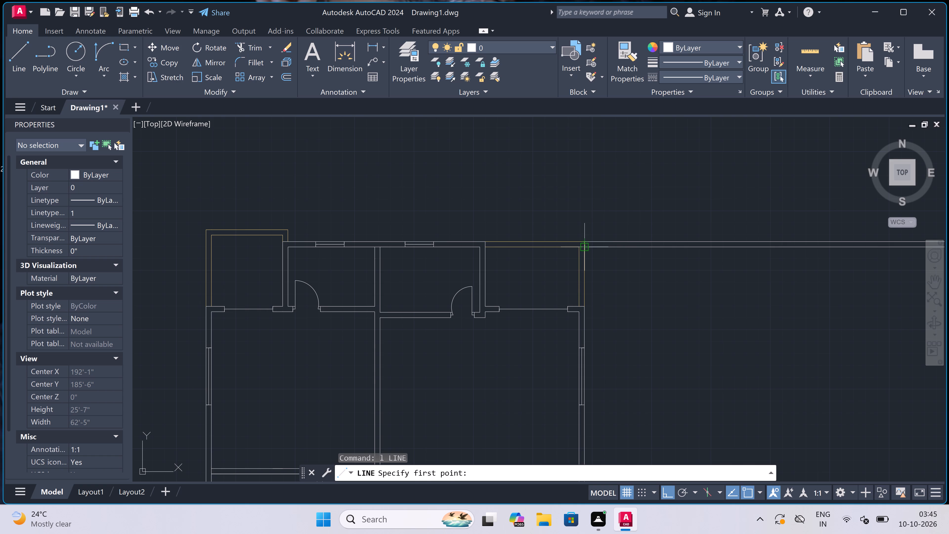
left_click(584, 249)
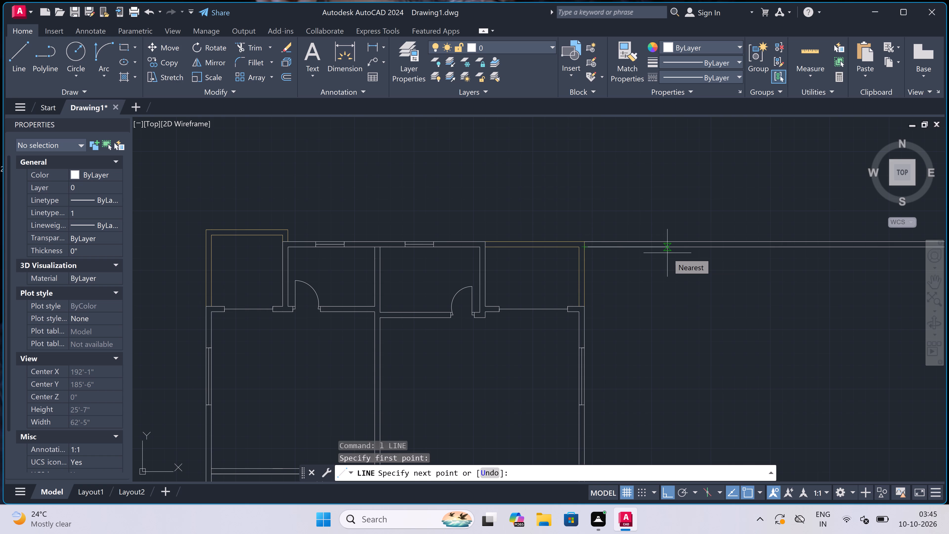
type("8'")
key("space")
scroll(666, 248, "down", 3)
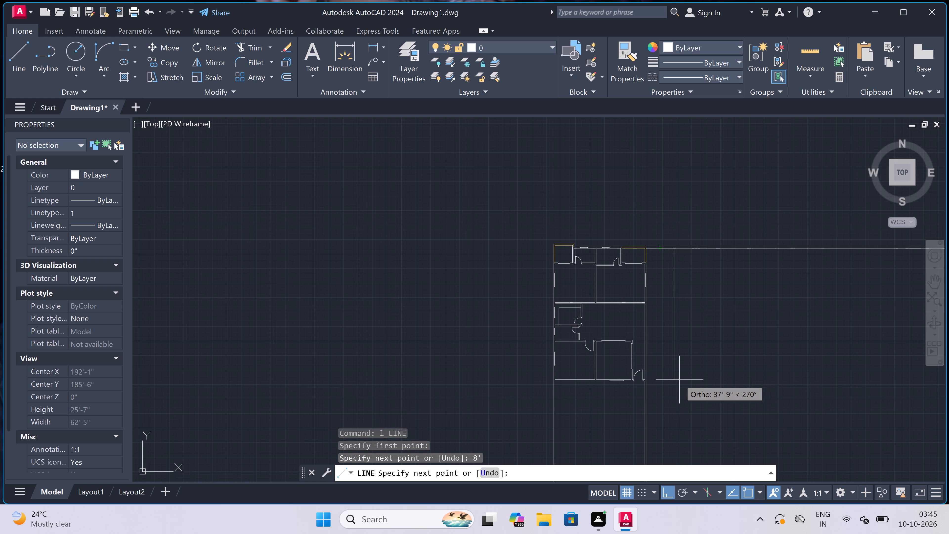
scroll(668, 378, "up", 1)
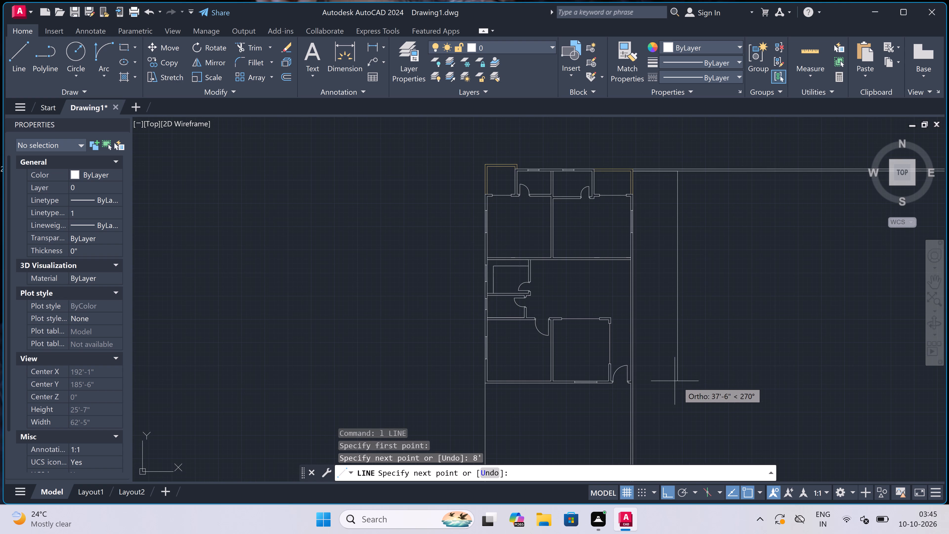
left_click(678, 388)
key("Escape")
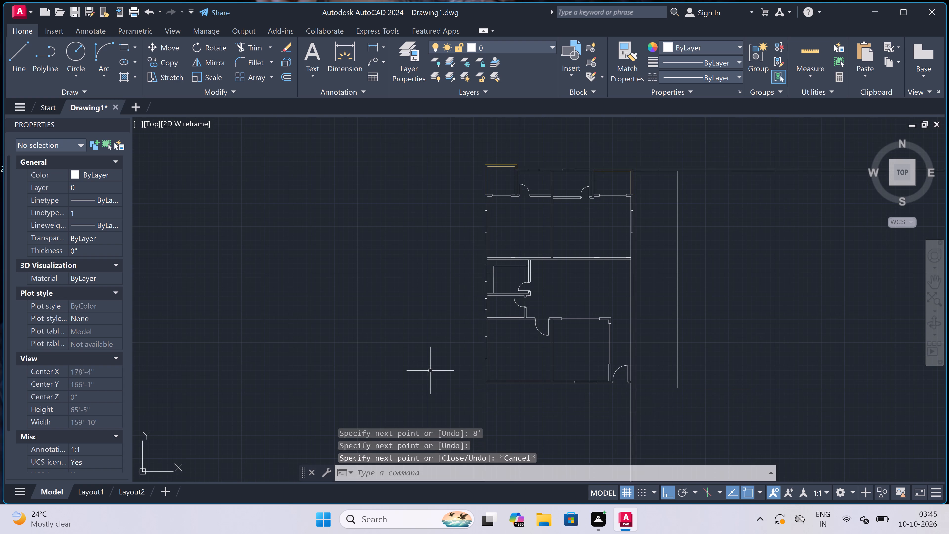
Draw a window in the southwest room's south wall: west jamb line, 4' glazing line east from its midpoint, and east jamb line.
scroll(430, 371, "down", 3)
scroll(511, 330, "up", 2)
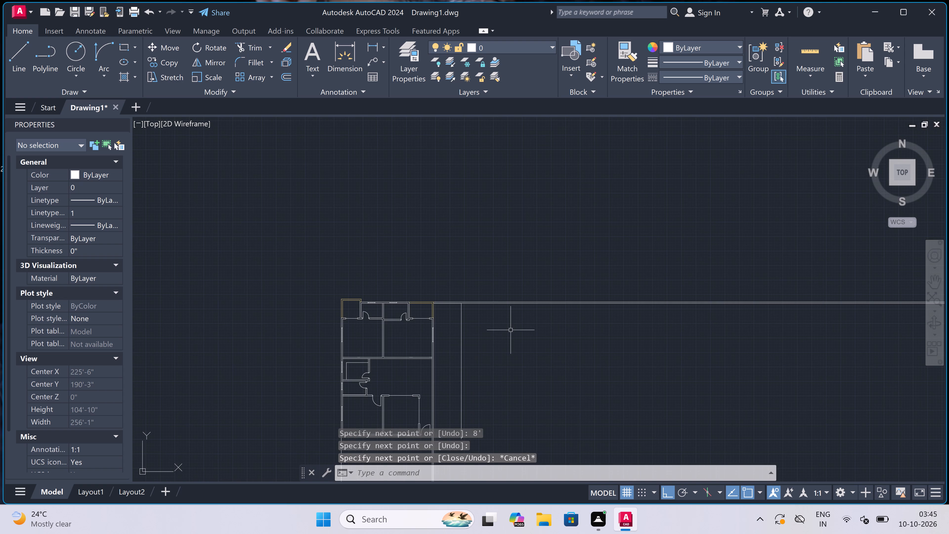
scroll(511, 330, "down", 1)
scroll(413, 426, "up", 2)
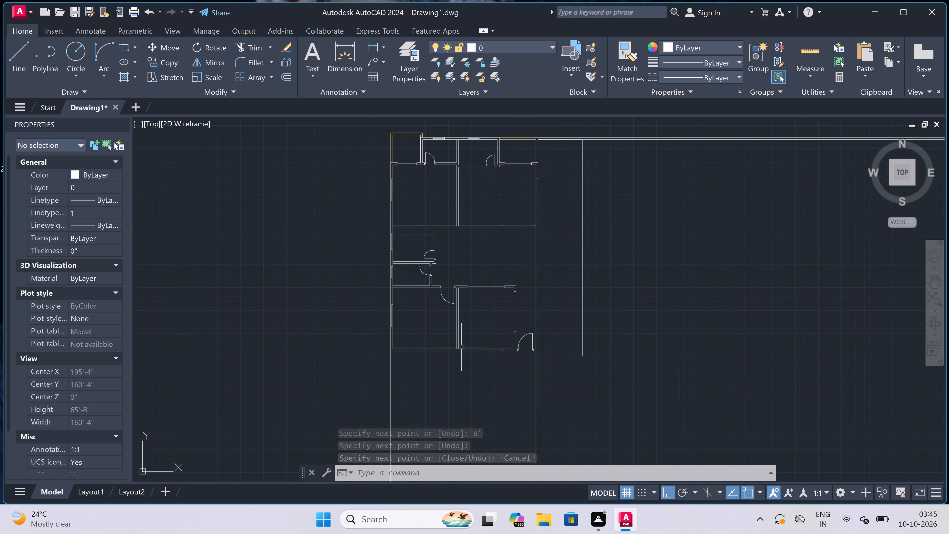
scroll(417, 352, "up", 3)
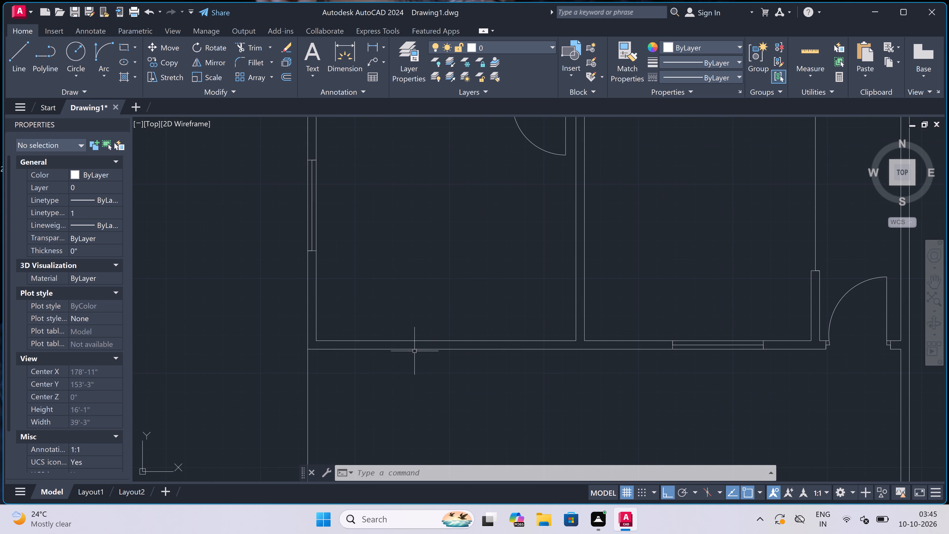
key("space")
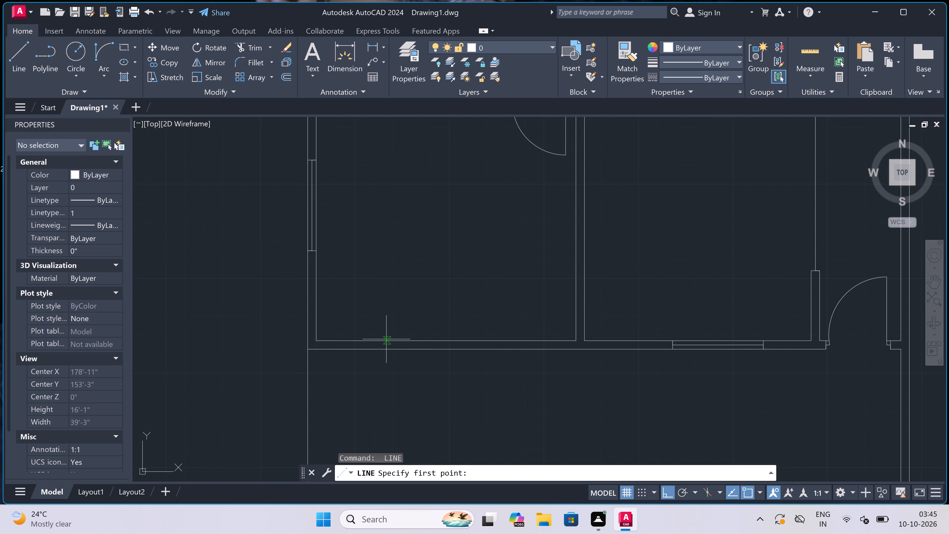
left_click(386, 340)
left_click(384, 348)
scroll(384, 345, "up", 2)
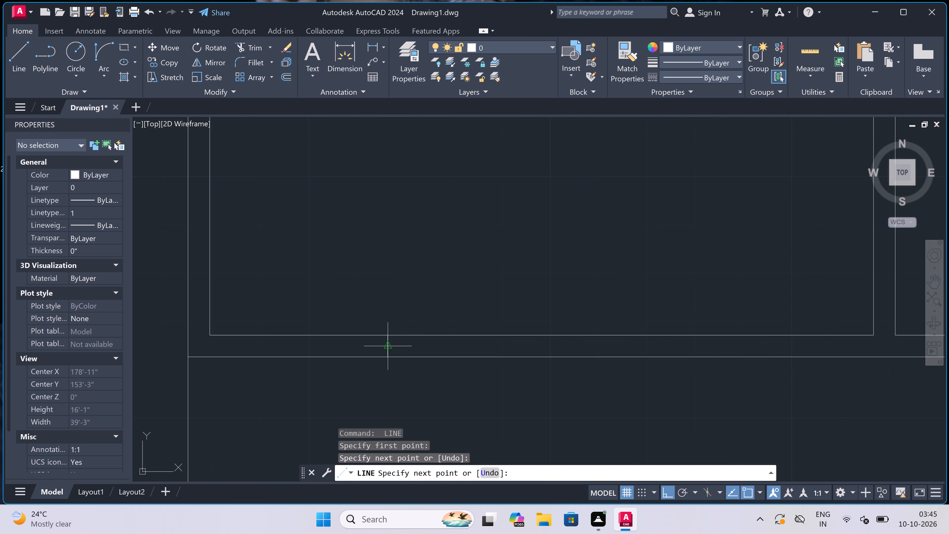
left_click(384, 345)
type("4'")
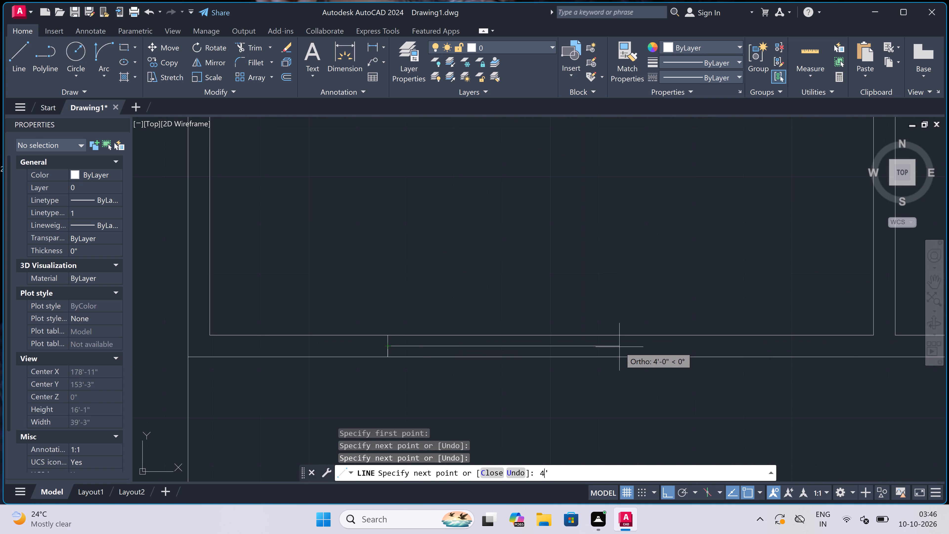
key("space")
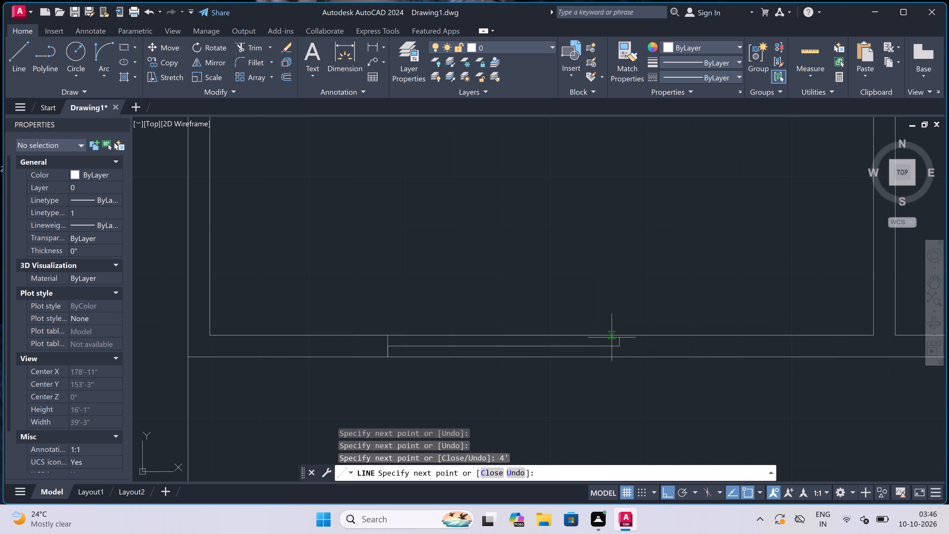
left_click(620, 337)
left_click(619, 357)
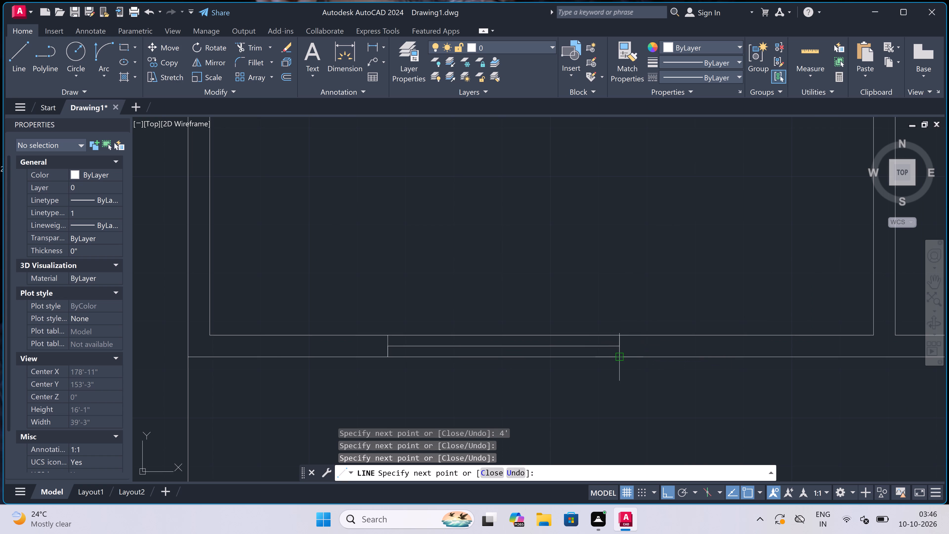
key("Escape")
In the northwest room's south wall near its east end, draw a door jamb line, a 2" offset west from its midpoint, and a 3' leaf north.
scroll(502, 362, "down", 4)
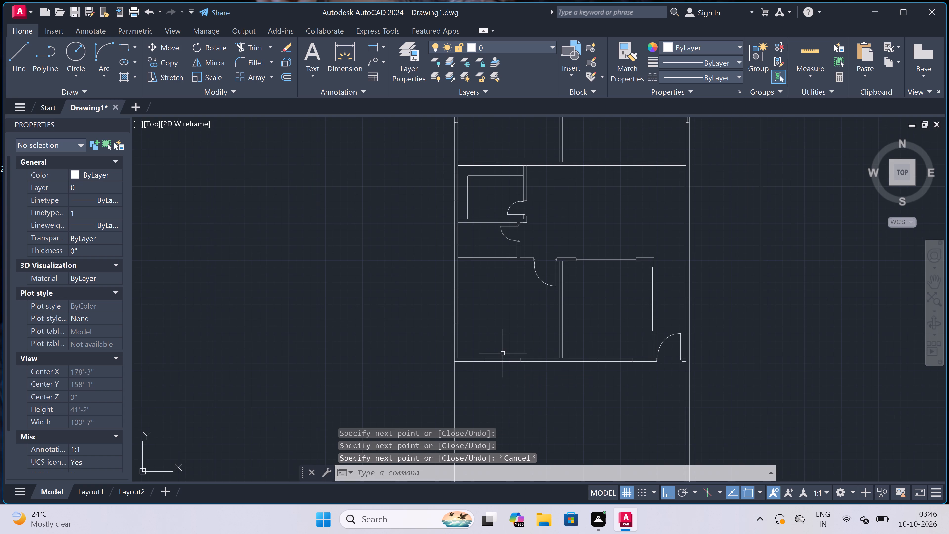
scroll(500, 336, "down", 3)
scroll(532, 282, "up", 3)
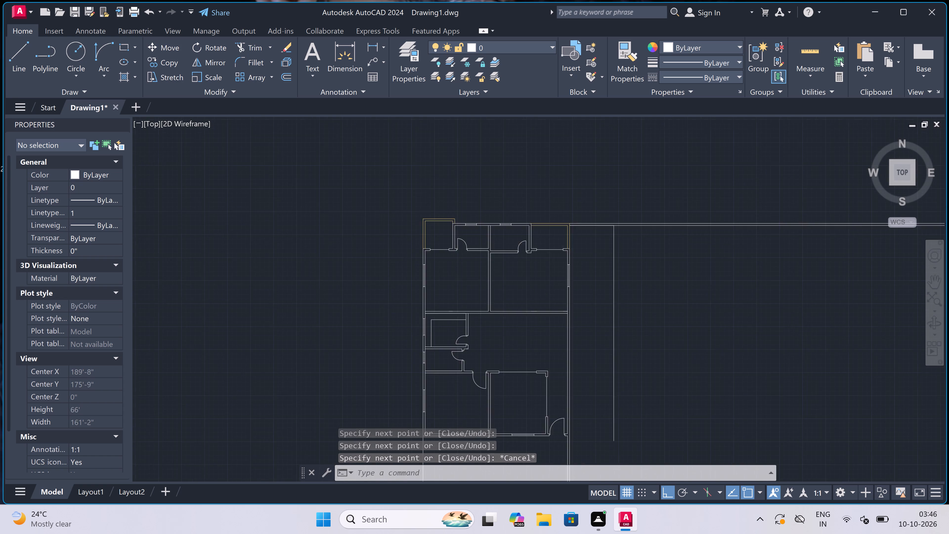
scroll(446, 331, "up", 3)
key("space")
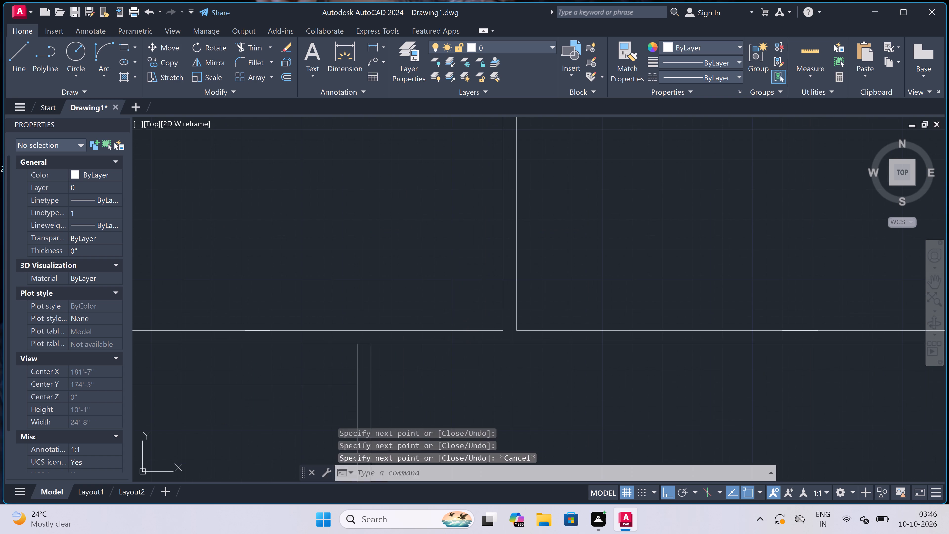
left_click(488, 330)
left_click(486, 345)
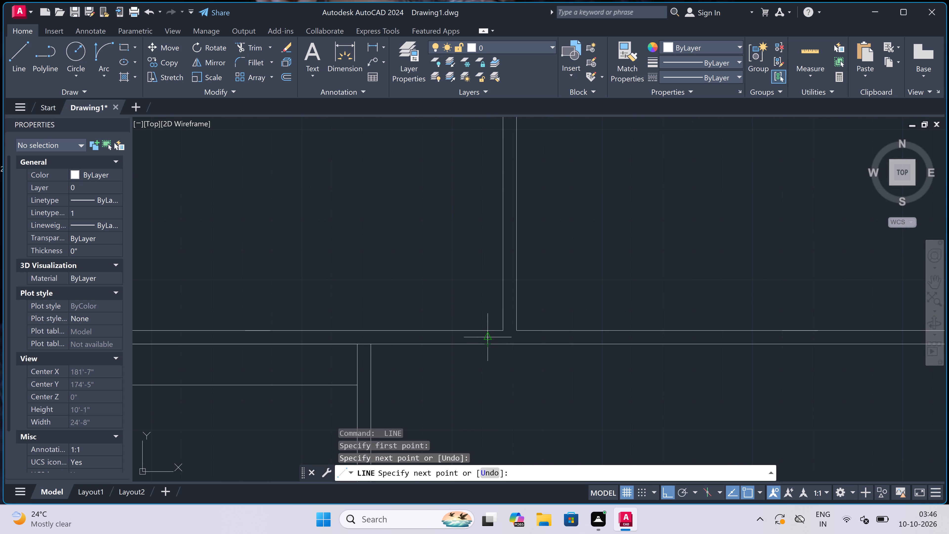
left_click(484, 336)
key("2")
key("shift+quotedbl")
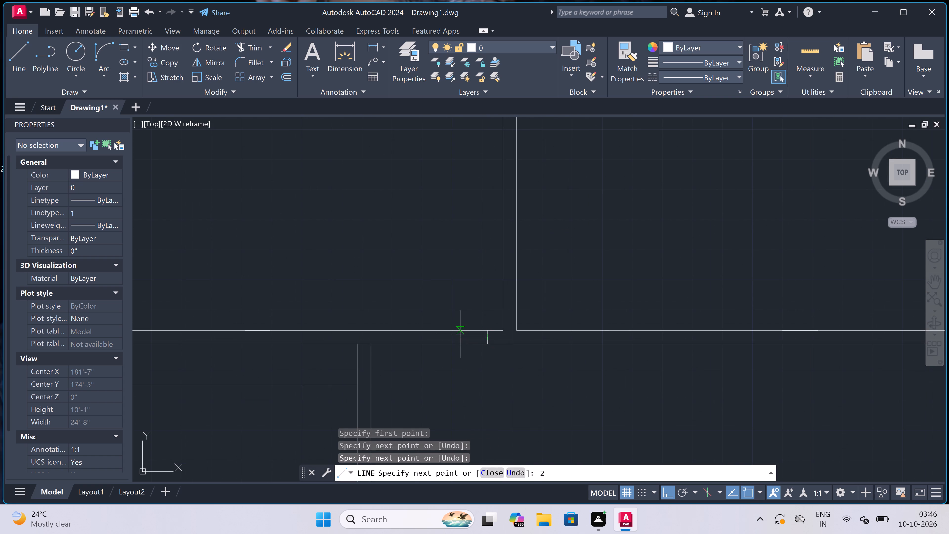
key("space")
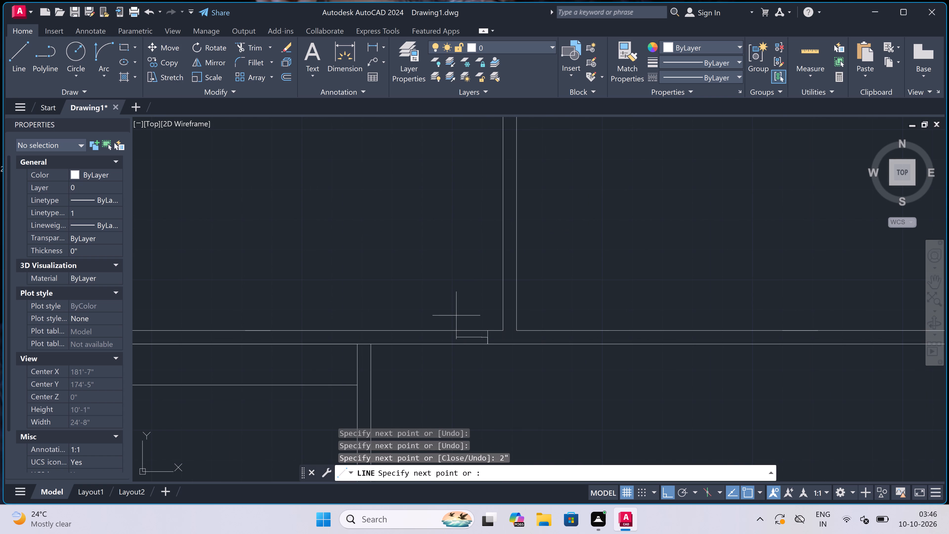
type("3'")
key("space")
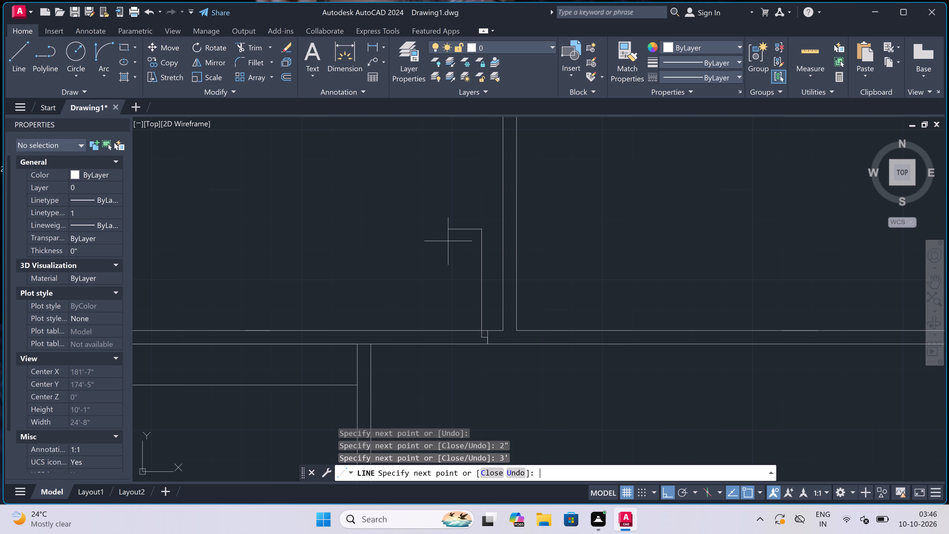
key("Escape")
Draw the door's west jamb line across the northwest room's south wall, with a 2" line east from its midpoint.
key("space")
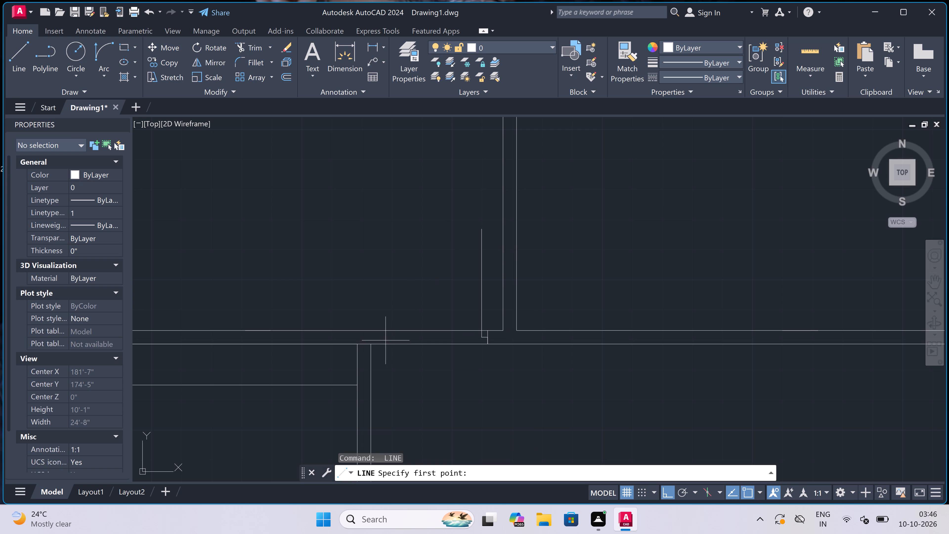
scroll(378, 341, "up", 3)
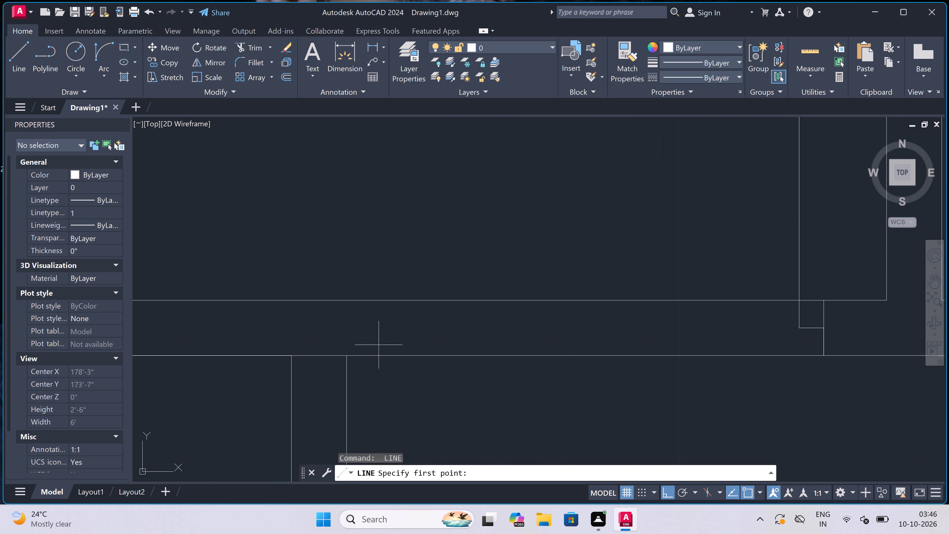
left_click(380, 352)
left_click(380, 296)
left_click(379, 329)
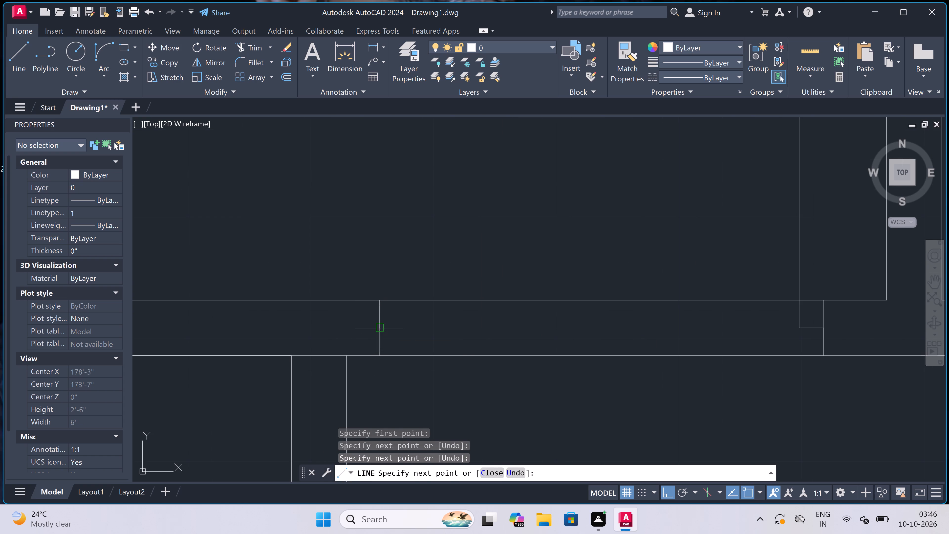
type("2\"")
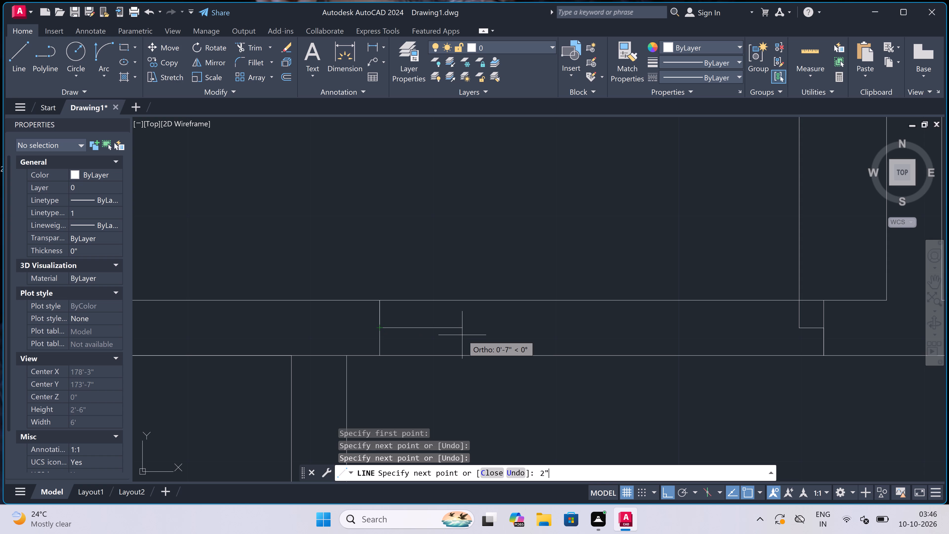
key("space")
key("Escape")
scroll(462, 335, "down", 2)
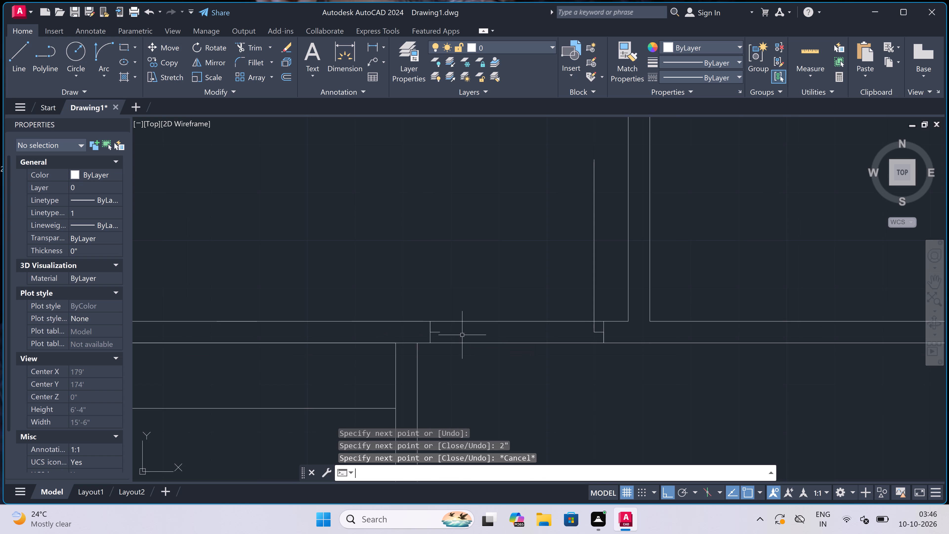
Draw the northwest room door's swing arc from the leaf's north end to the end of the west jamb's 2" line.
left_click(103, 52)
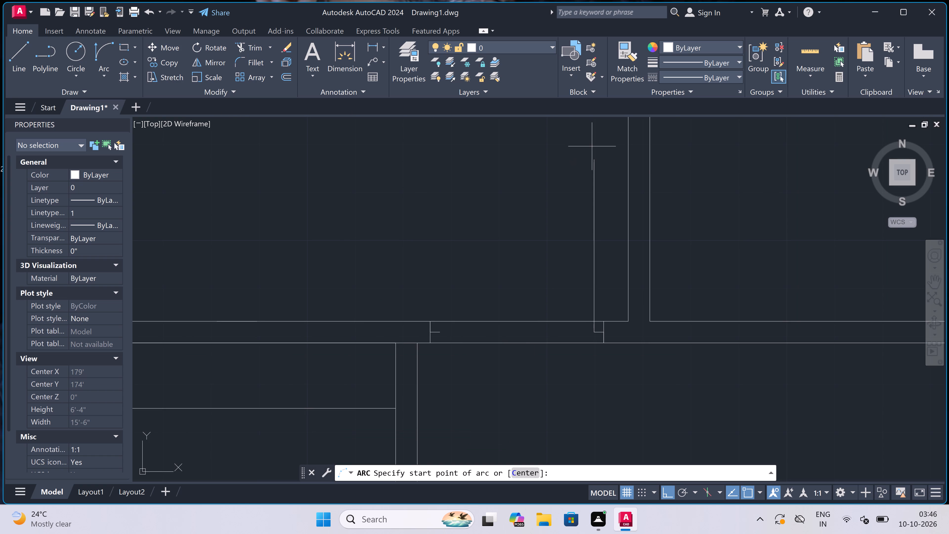
left_click(593, 157)
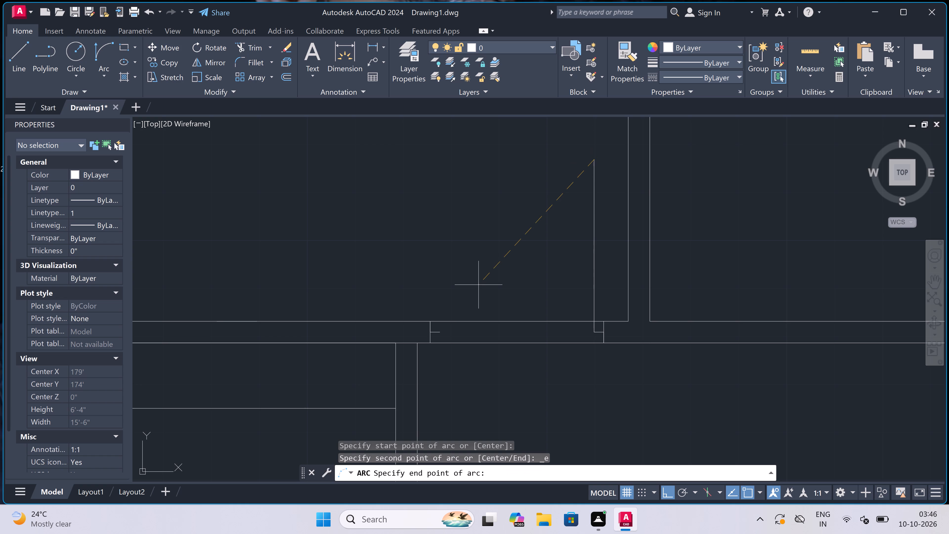
left_click(438, 331)
left_click(406, 266)
Trim both wall lines across the northwest room's door opening and the wall line crossing the partition junction just west of it.
type("tr")
key("space")
left_click(545, 274)
left_click(523, 376)
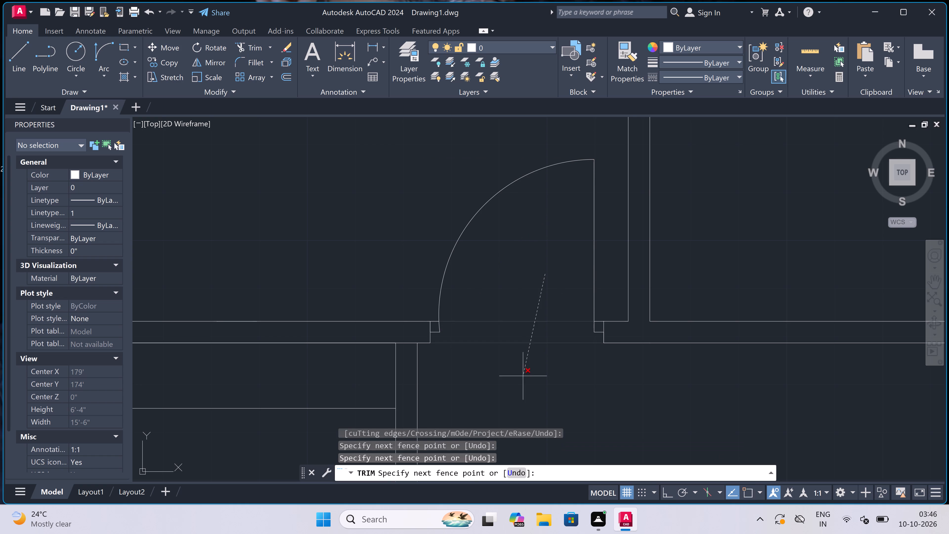
scroll(415, 345, "up", 1)
left_click(400, 324)
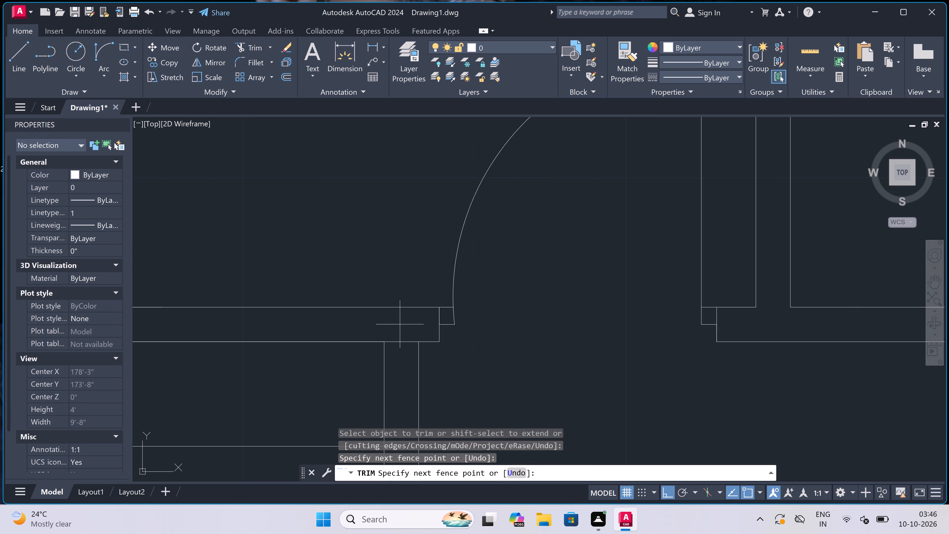
left_click(400, 363)
scroll(409, 324, "down", 4)
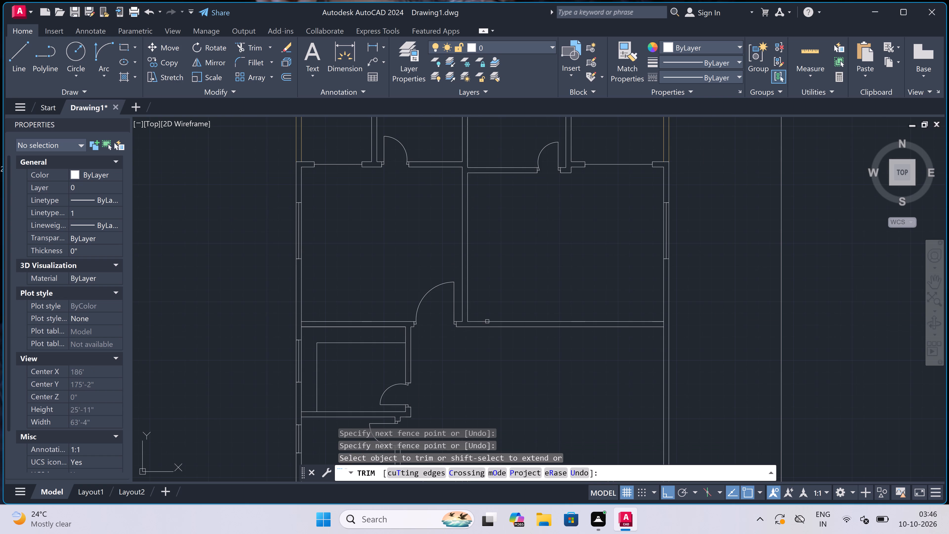
key("Escape")
In the northeast room's south wall near its west end, draw a door jamb line, a 2" offset east from its midpoint, and a 3' leaf north.
scroll(477, 307, "up", 1)
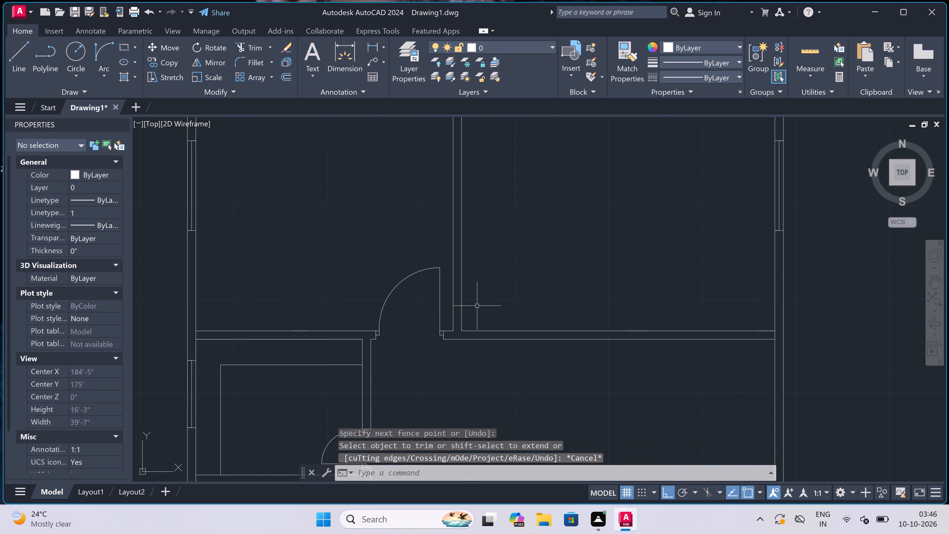
key("l")
key("space")
scroll(472, 325, "up", 1)
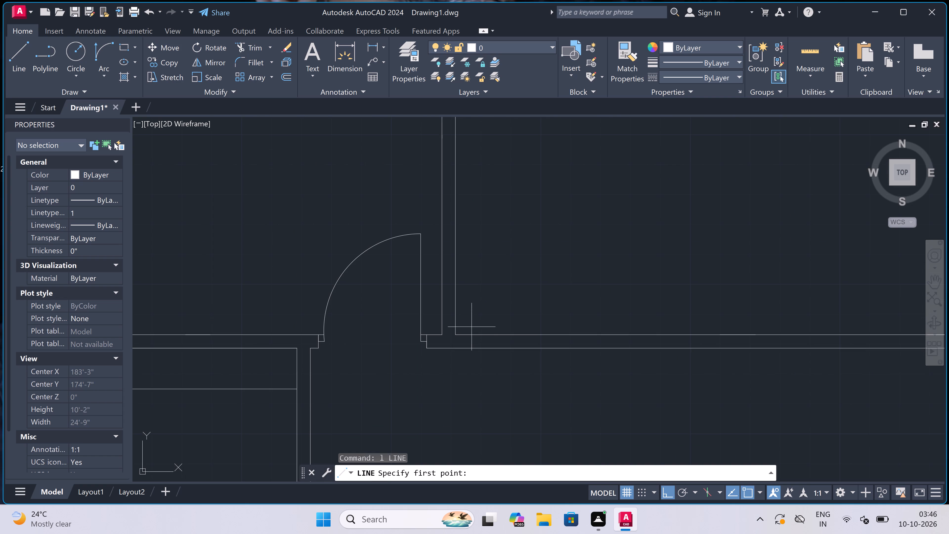
left_click(472, 334)
left_click(472, 347)
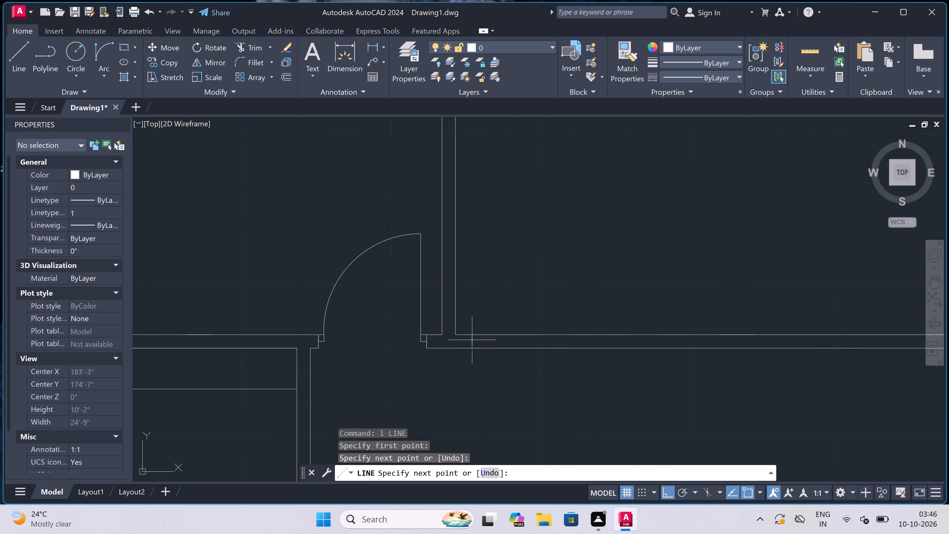
left_click(472, 339)
type("2\"")
key("space")
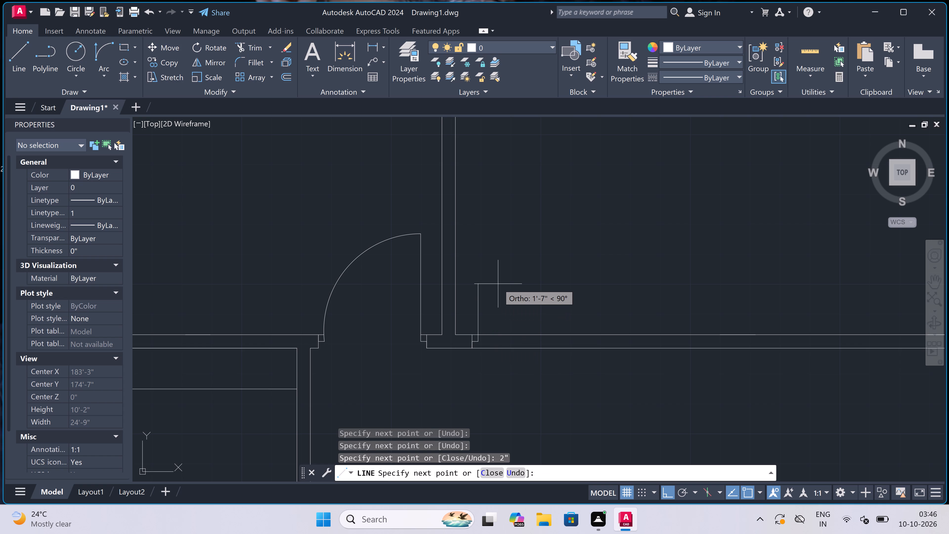
type("3'")
key("space")
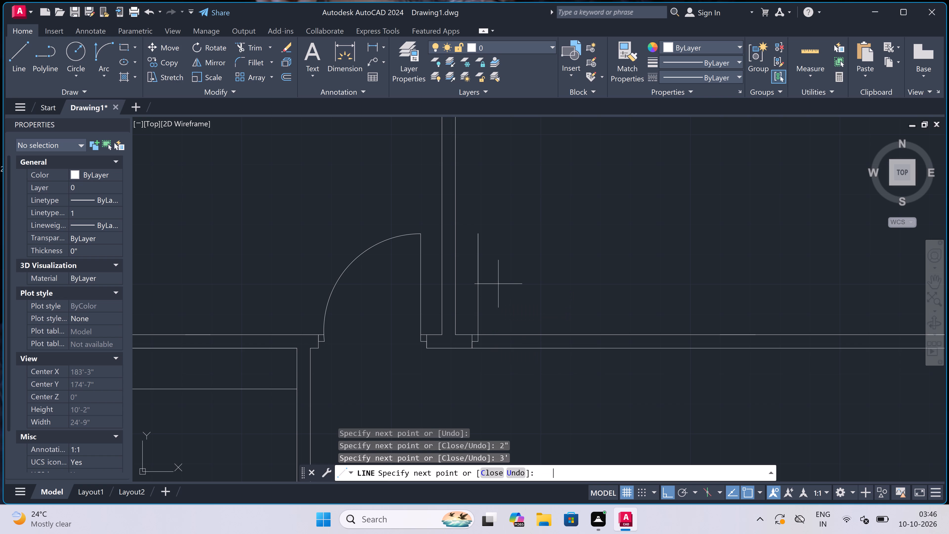
key("Escape")
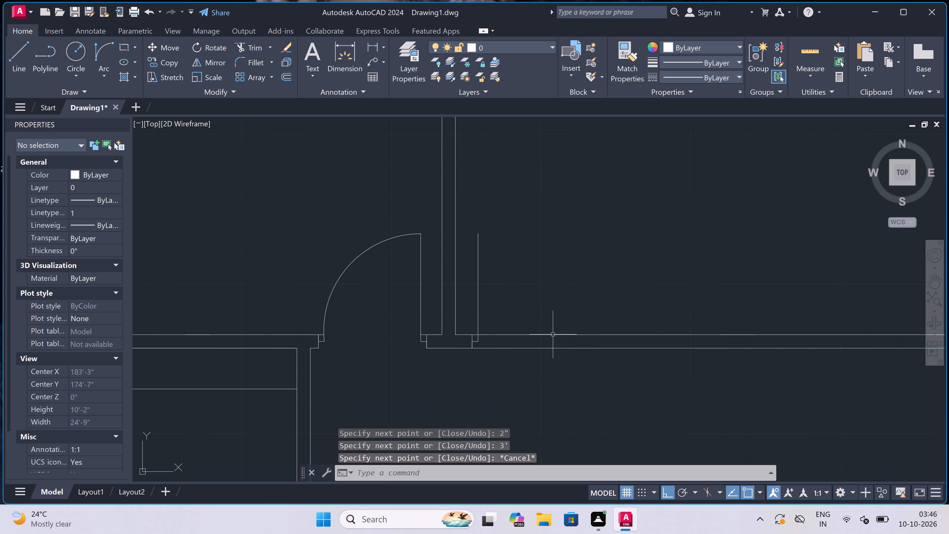
Draw the door's east jamb line across the northeast room's south wall, with a 2" line west from its midpoint.
key("space")
left_click(568, 335)
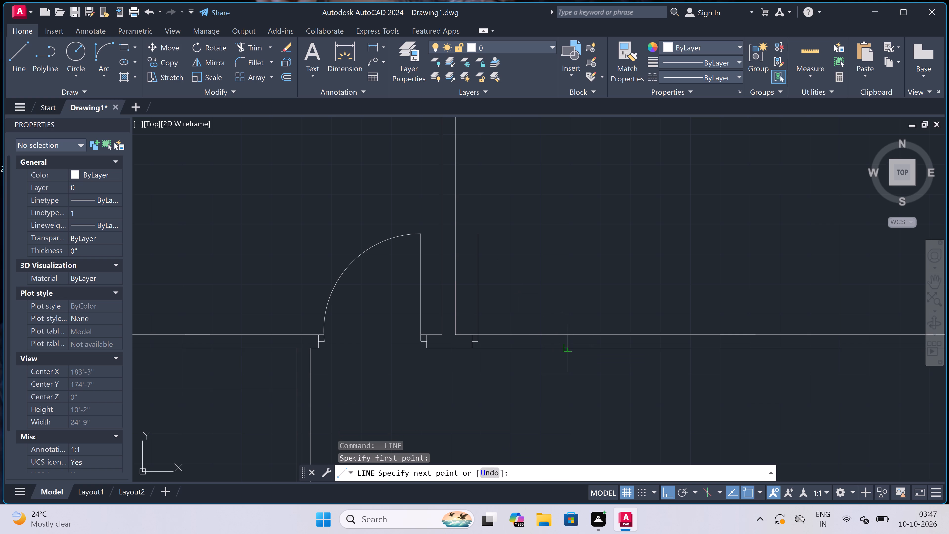
left_click(568, 350)
scroll(568, 340, "up", 2)
left_click(568, 340)
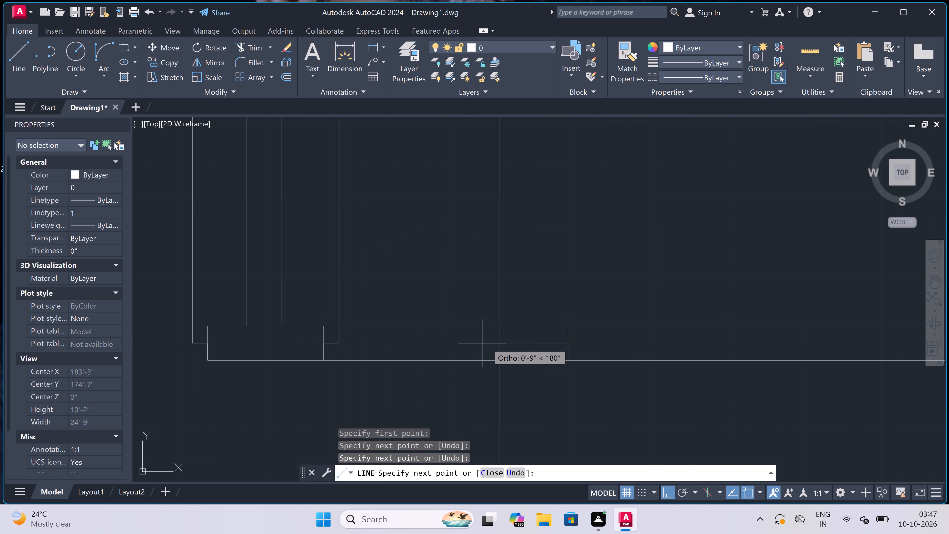
key("2")
type("\"")
key("space")
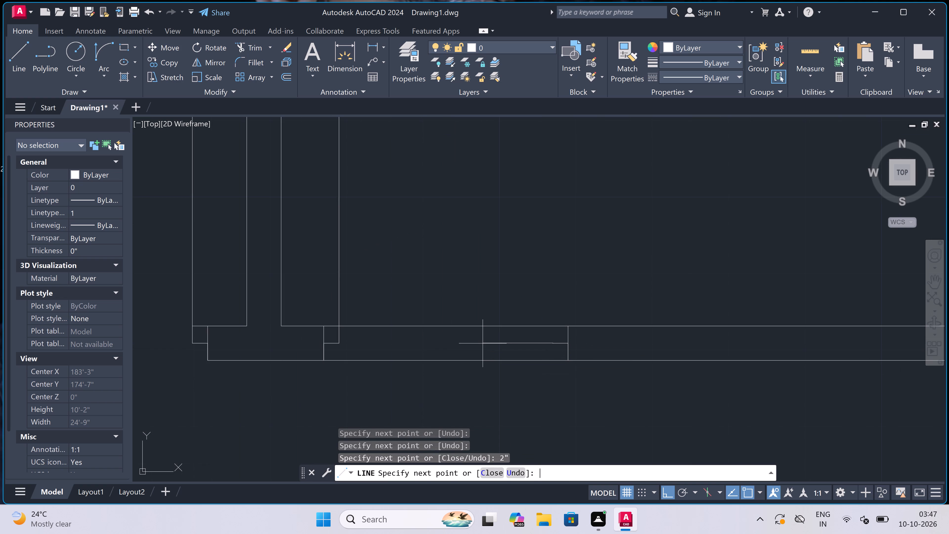
key("Escape")
scroll(482, 343, "down", 1)
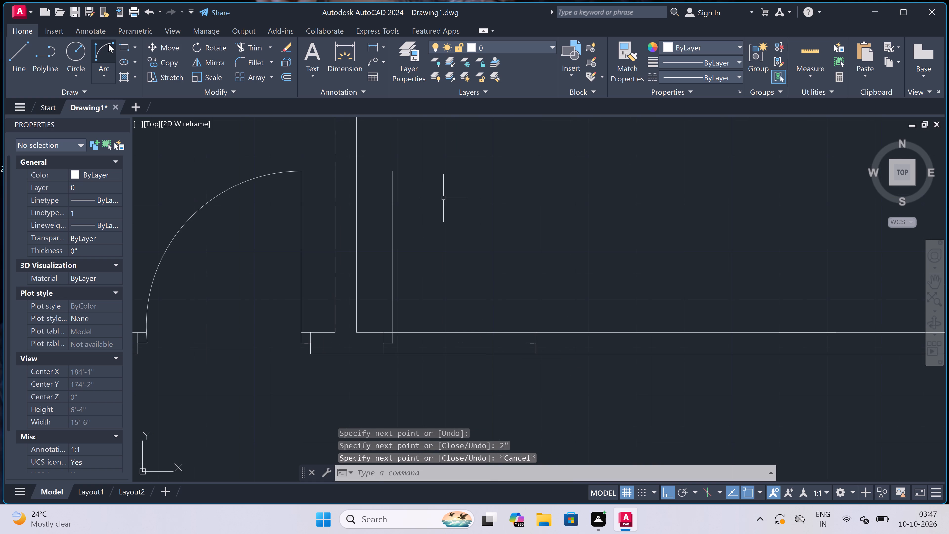
Draw the northeast room door's swing arc from the leaf's north end to the end of the east jamb's 2" line.
left_click(108, 44)
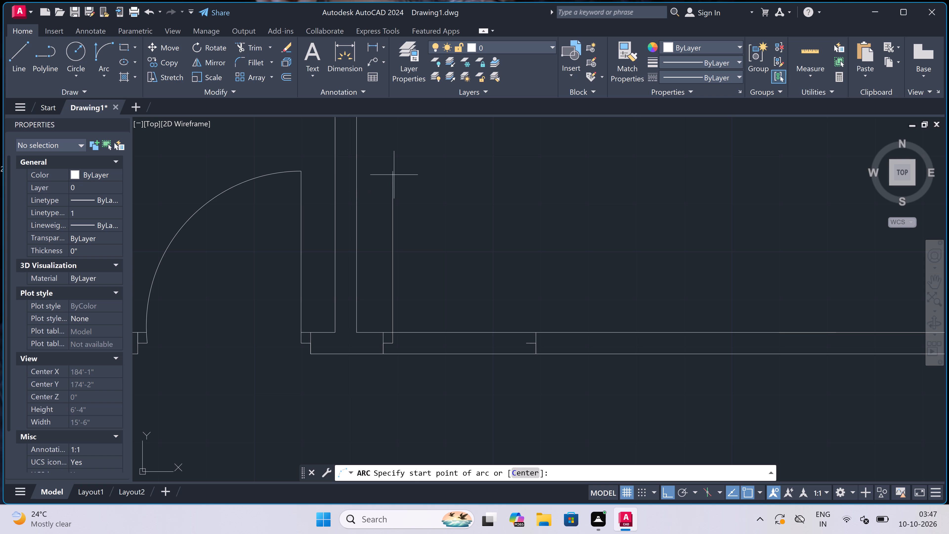
left_click(394, 169)
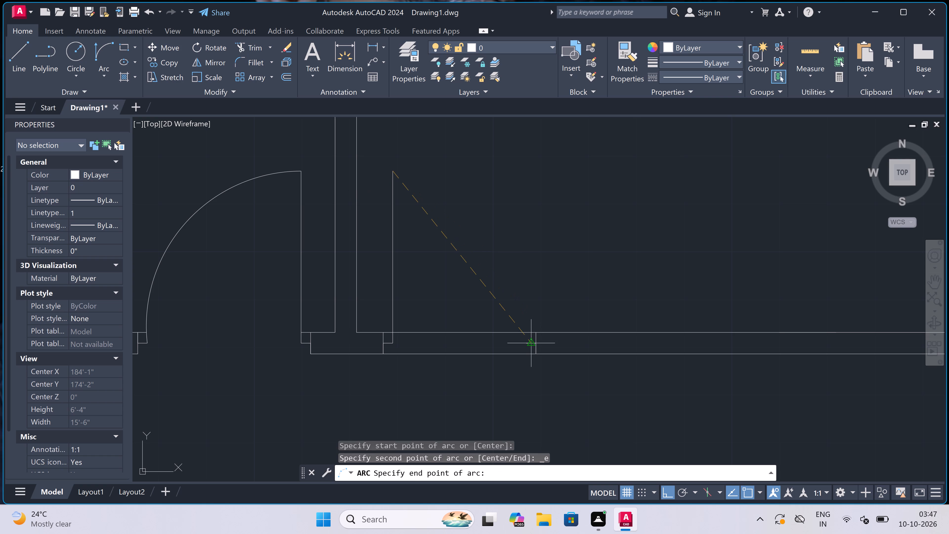
left_click(524, 344)
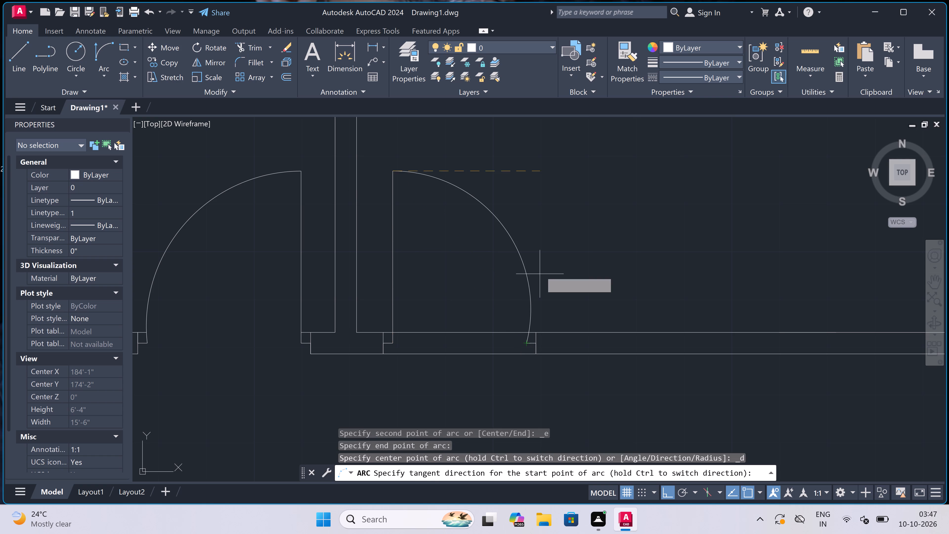
left_click(545, 255)
Trim both south wall lines across the northeast room's door opening.
key("t")
key("r")
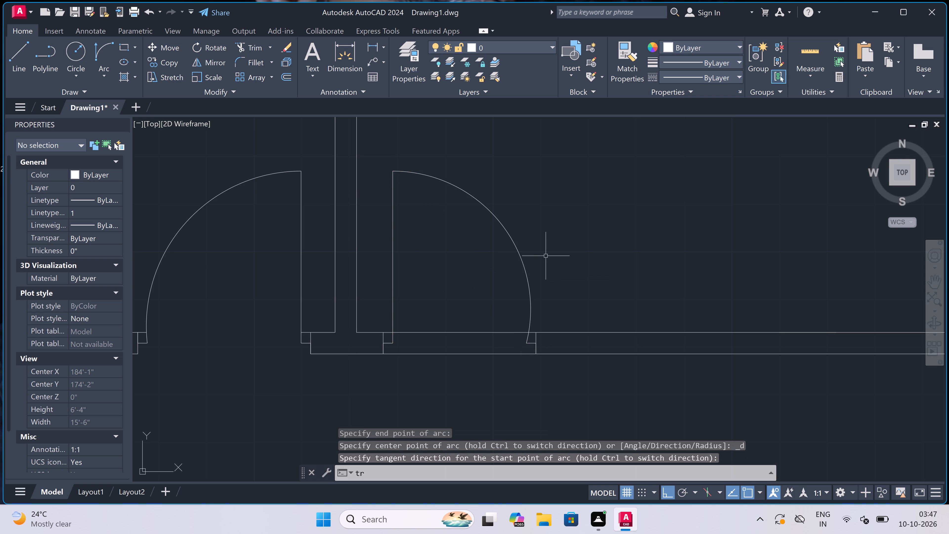
key("space")
left_click_drag(443, 259, 443, 263)
left_click(418, 427)
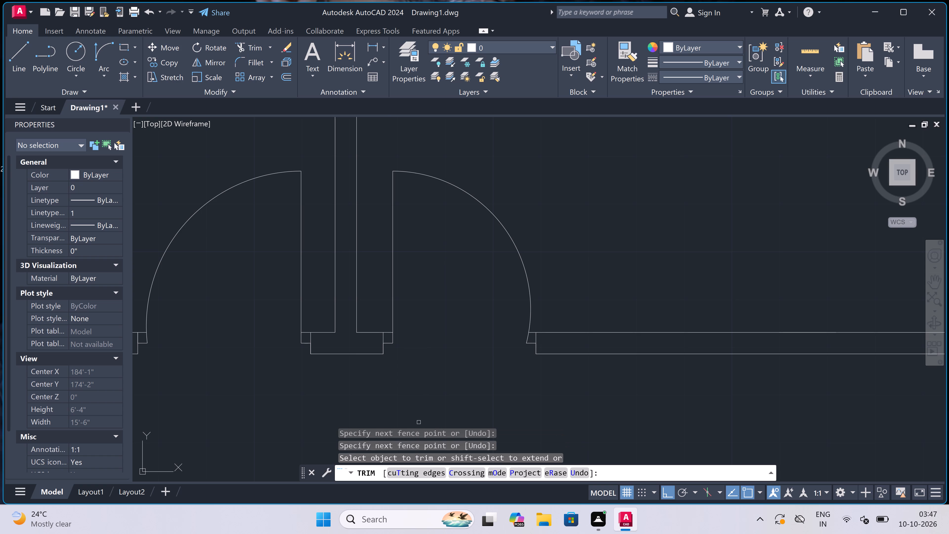
scroll(438, 311, "down", 5)
key("Escape")
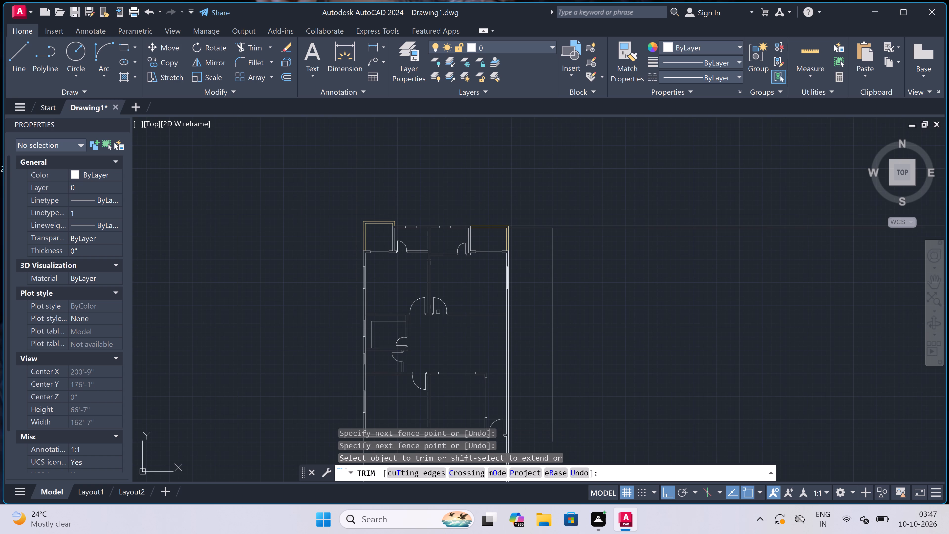
Extend the long vertical line east of the building north to the outer north wall line.
scroll(438, 311, "down", 1)
scroll(428, 355, "up", 1)
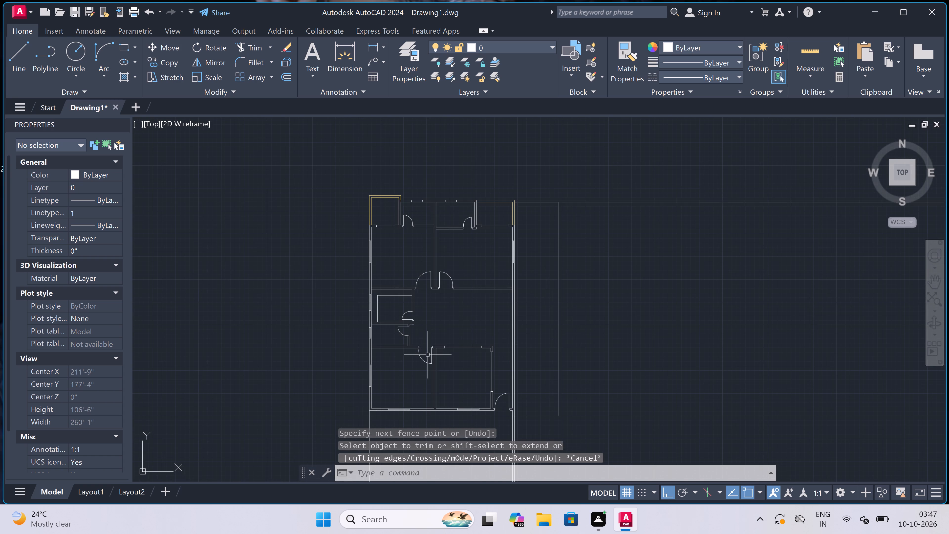
scroll(433, 306, "down", 1)
scroll(534, 286, "up", 1)
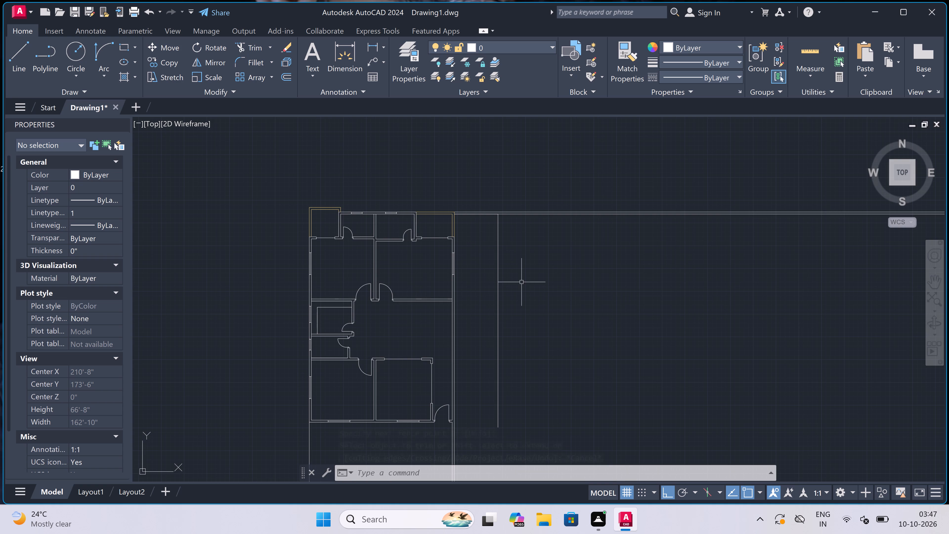
scroll(498, 184, "up", 3)
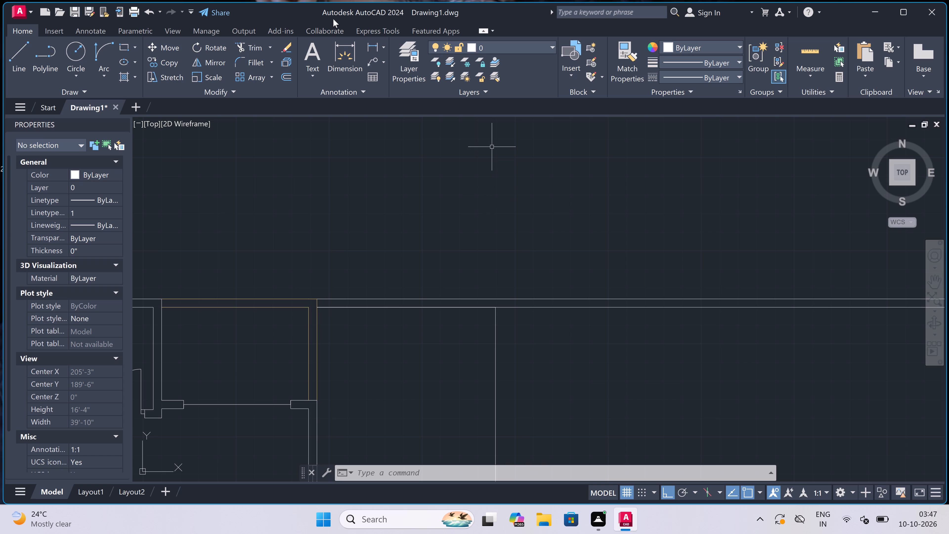
type("ex")
key("space")
left_click(509, 360)
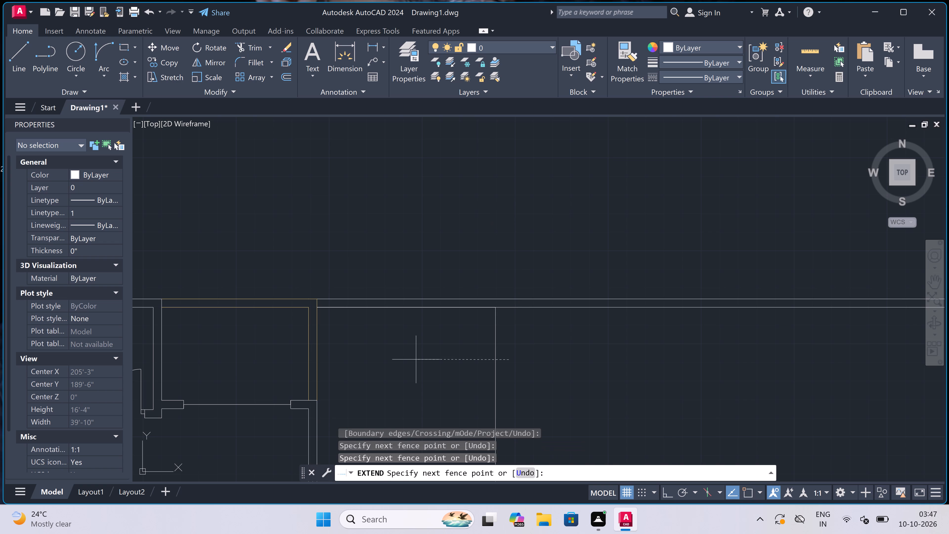
left_click(416, 359)
key("Escape")
Trim both north wall lines between the building's northeast corner and the vertical line to its east.
type("tr")
key("space")
left_click(437, 332)
left_click(439, 233)
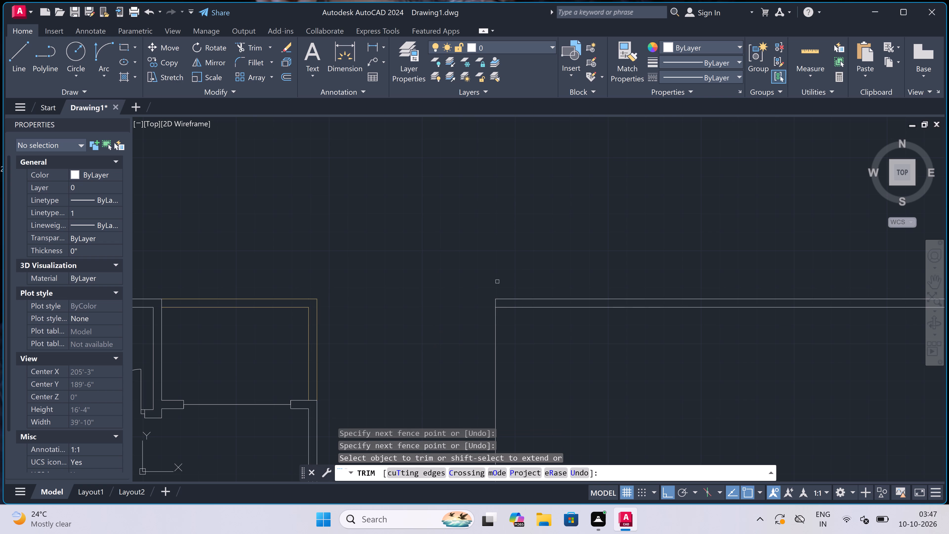
key("Escape")
Offset the long vertical line east of the building 4.5" to the east to form a wall.
scroll(509, 287, "down", 2)
scroll(512, 296, "up", 3)
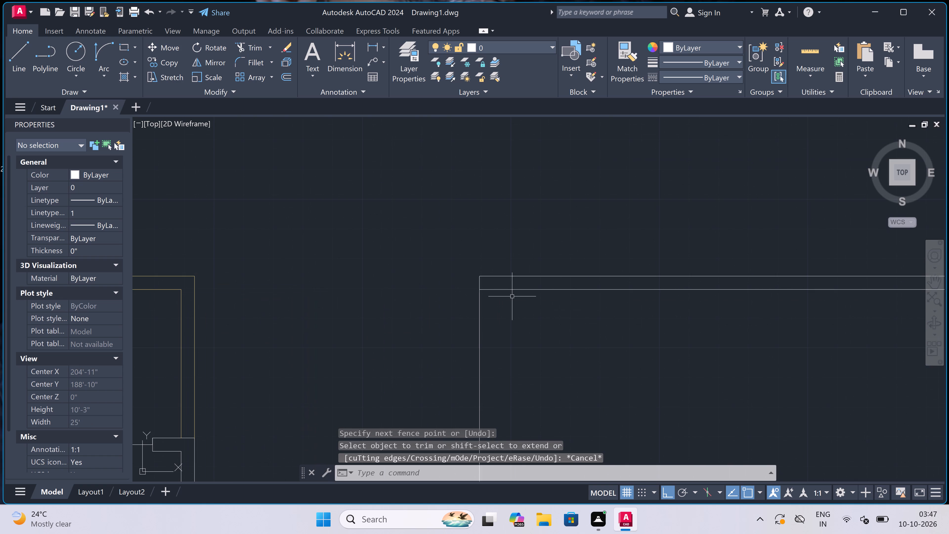
key("o")
key("space")
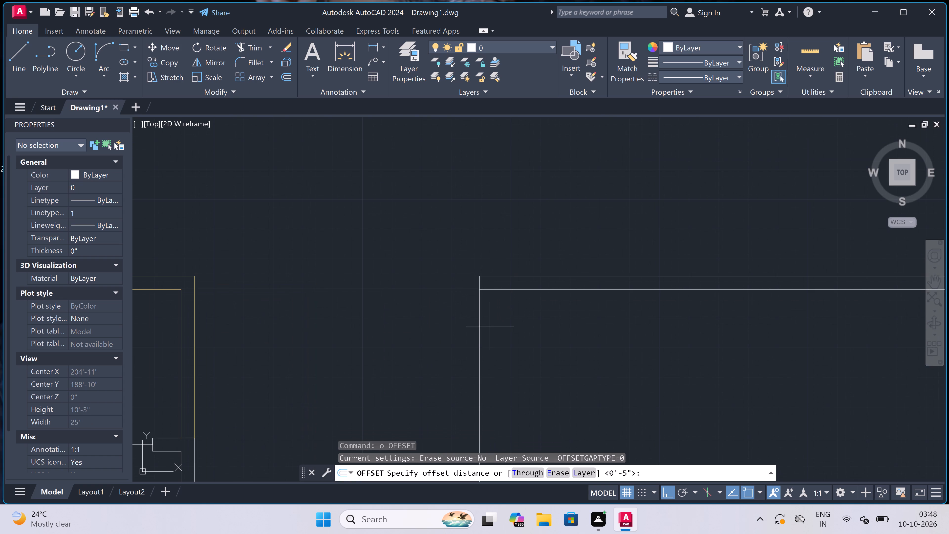
left_click(484, 329)
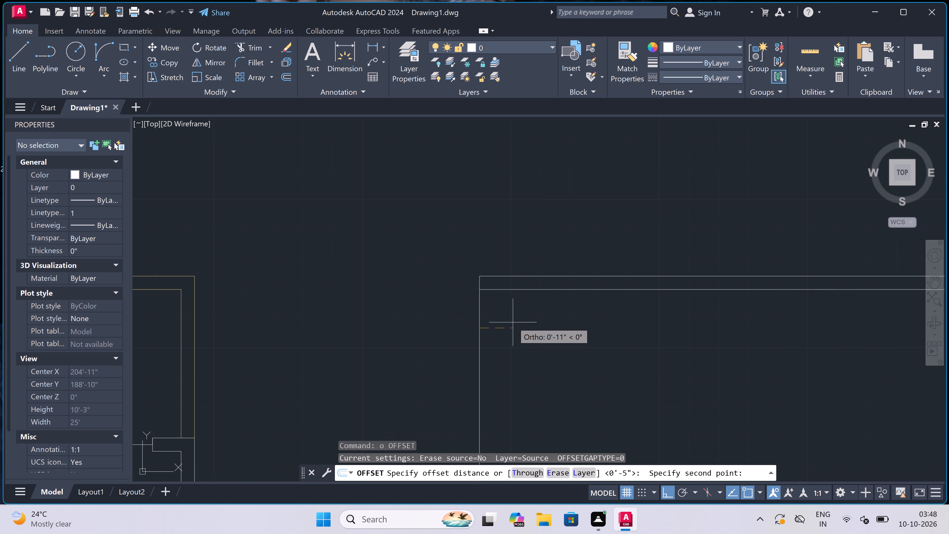
key("4")
type(".5\"")
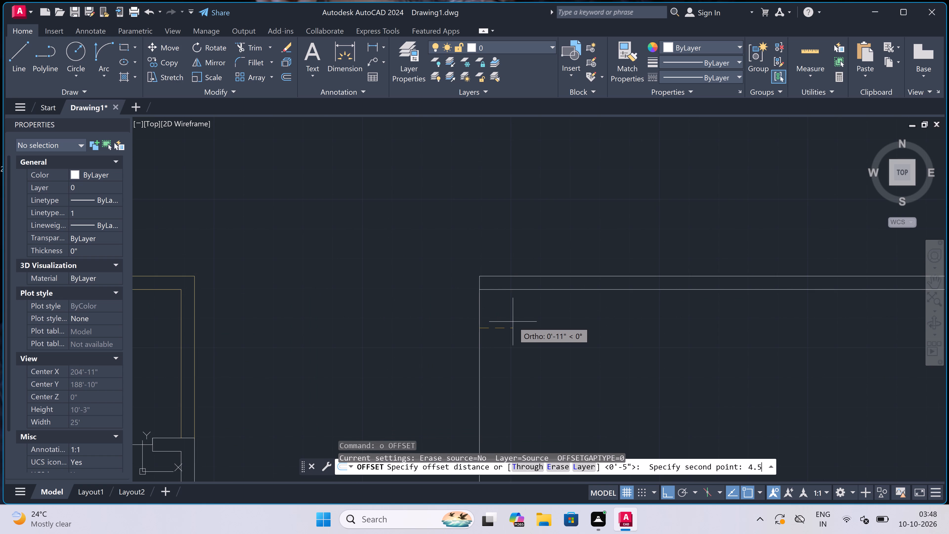
key("space")
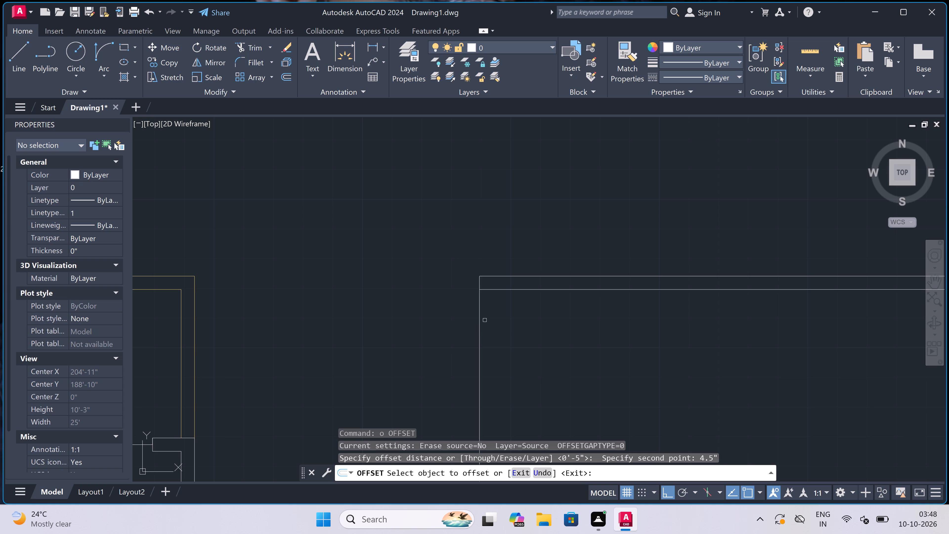
left_click(479, 320)
left_click(576, 308)
key("Escape")
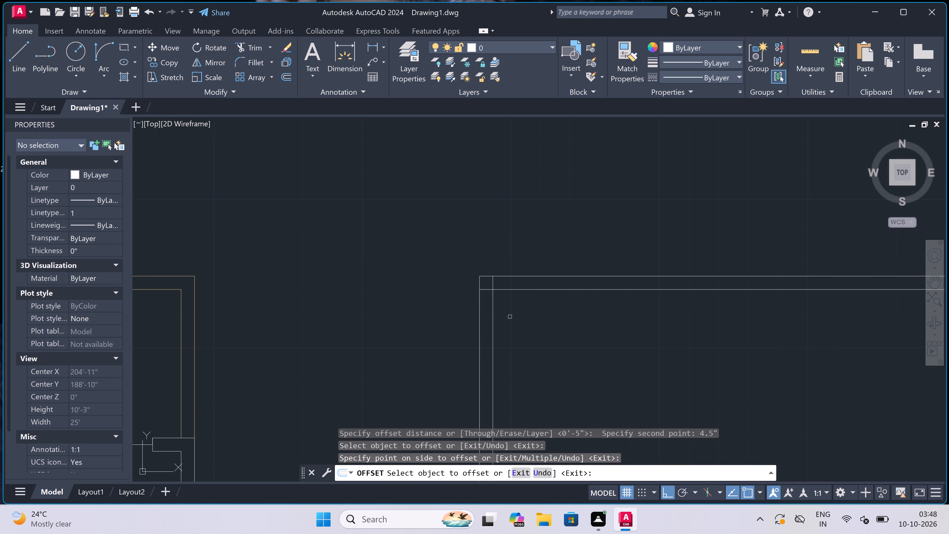
Offset the new wall's inner line 6'1" to the east.
key("space")
left_click(496, 322)
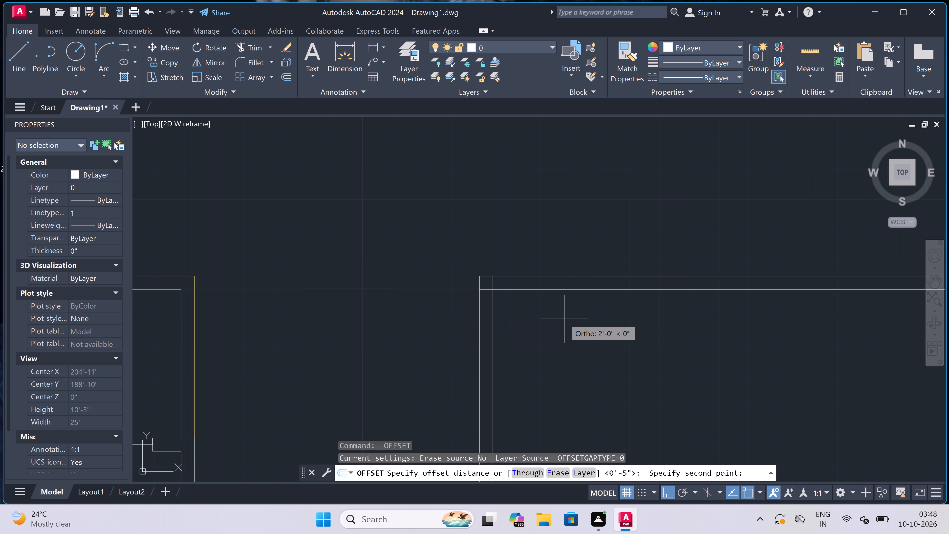
type("6'")
key("1")
key("shift+quotedbl")
key("space")
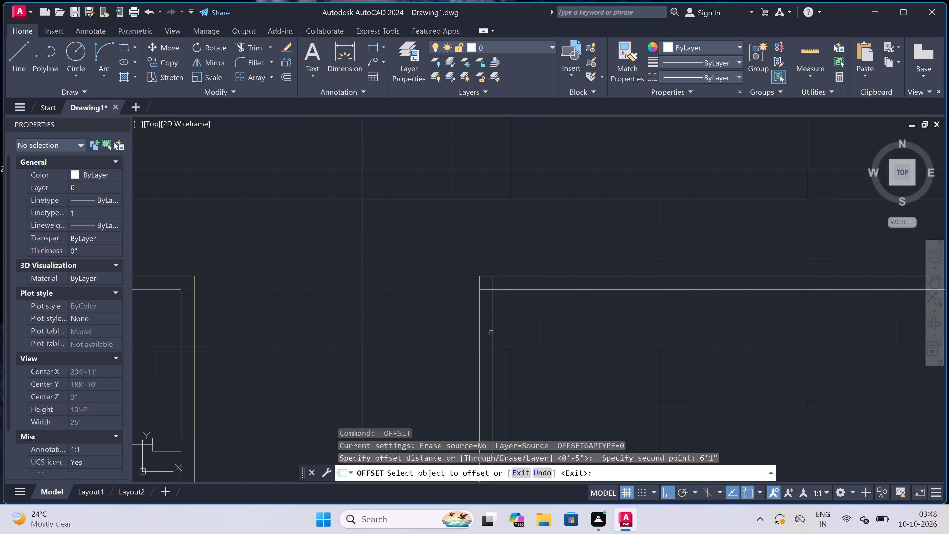
left_click(493, 331)
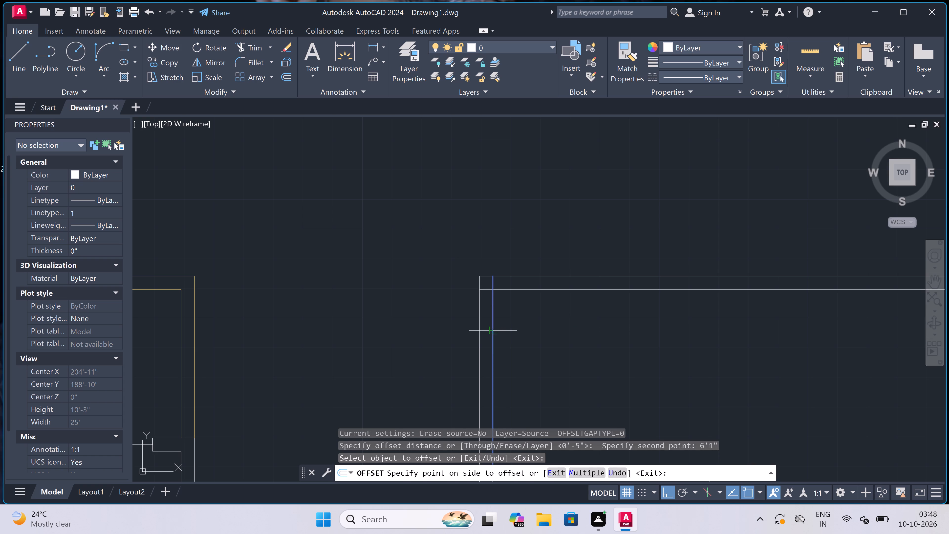
left_click(701, 363)
key("Escape")
Offset the vertical line at the east side of the 6'1" space 4.5" to the east.
scroll(586, 343, "down", 2)
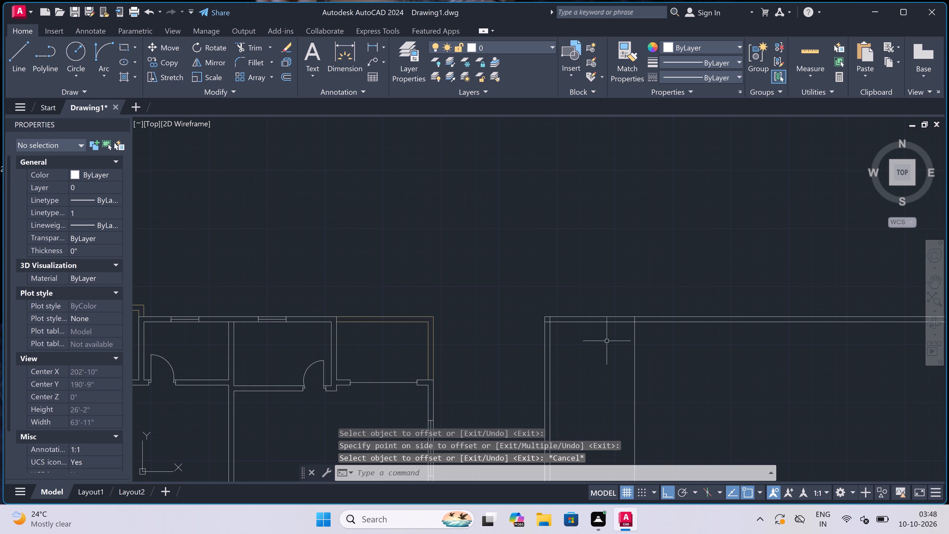
scroll(647, 345, "up", 2)
key("space")
left_click(618, 350)
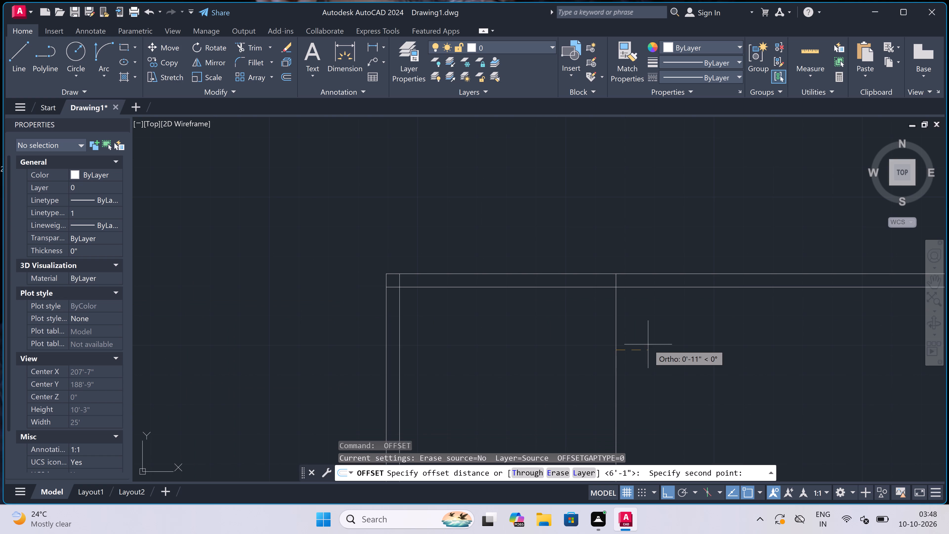
type("4.5\"")
key("space")
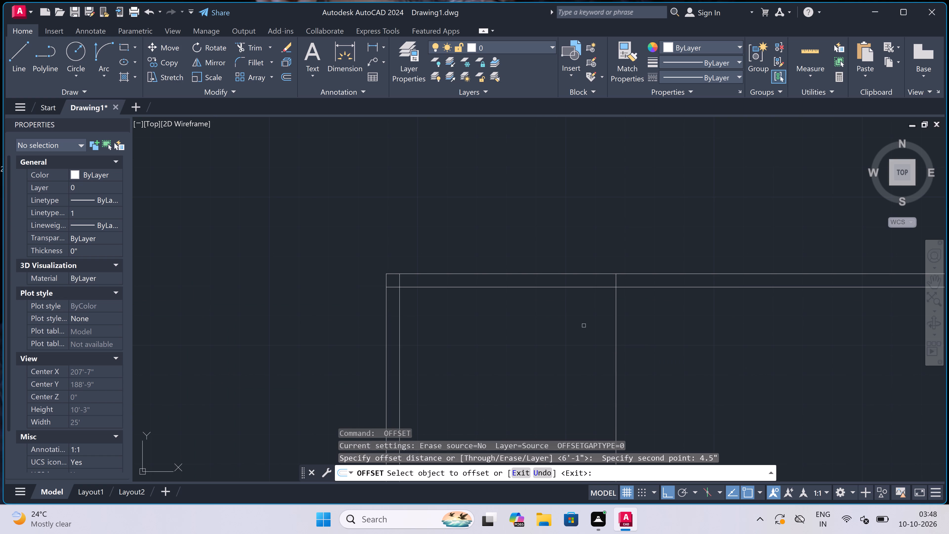
left_click(617, 325)
left_click(623, 326)
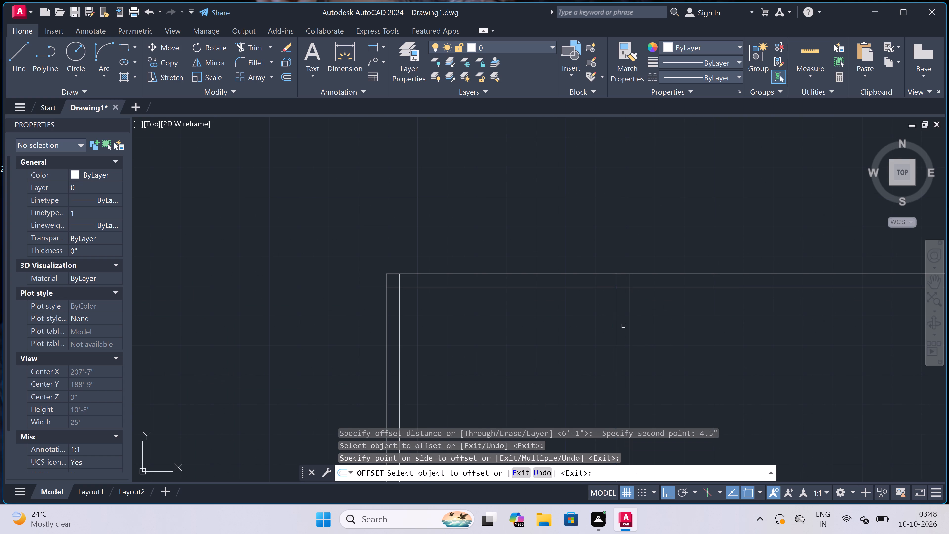
key("Escape")
Offset the second vertical wall's east line 7' to the east.
key("space")
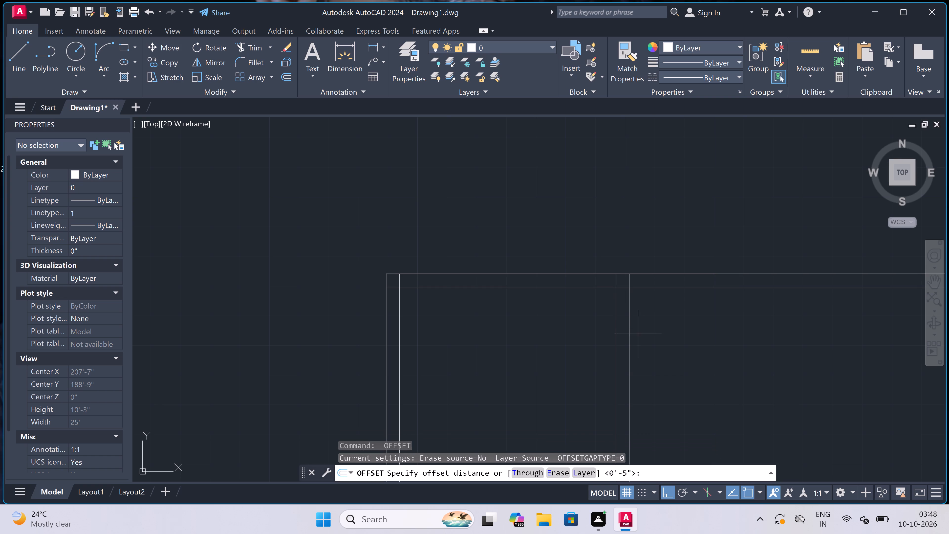
left_click(631, 335)
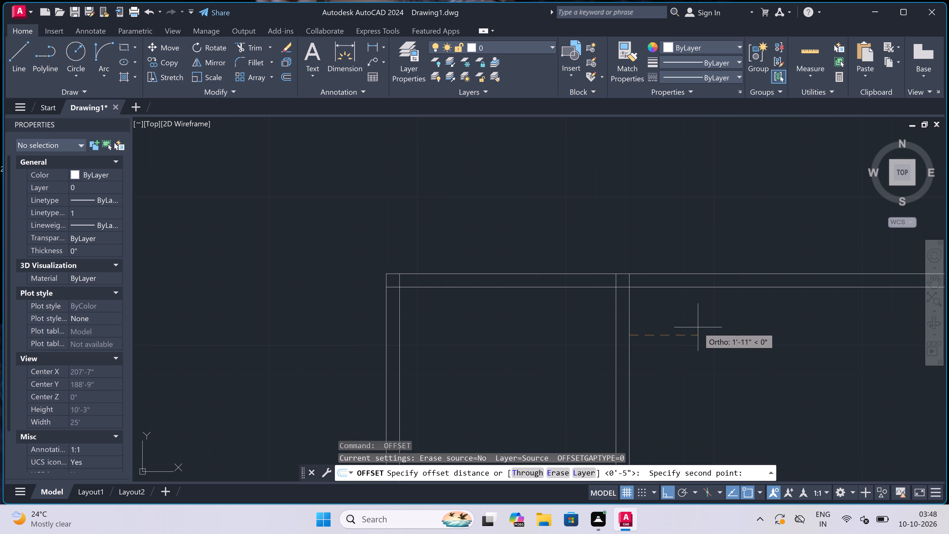
type("7'")
key("space")
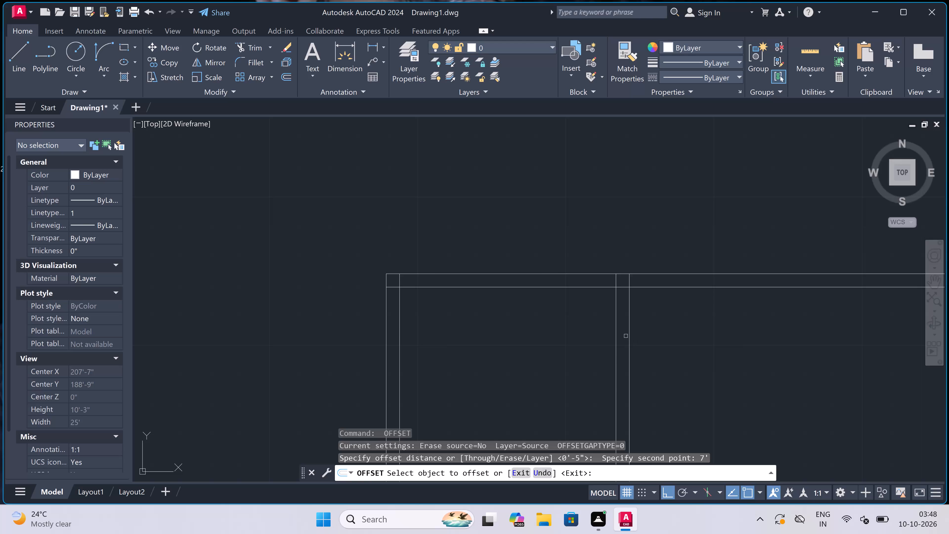
left_click(631, 333)
left_click(654, 323)
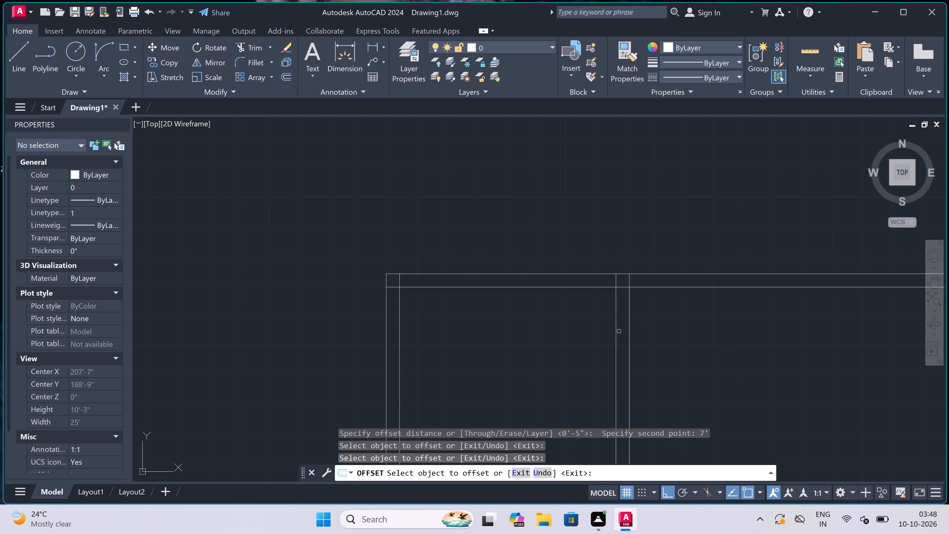
left_click_drag(628, 321, 629, 321)
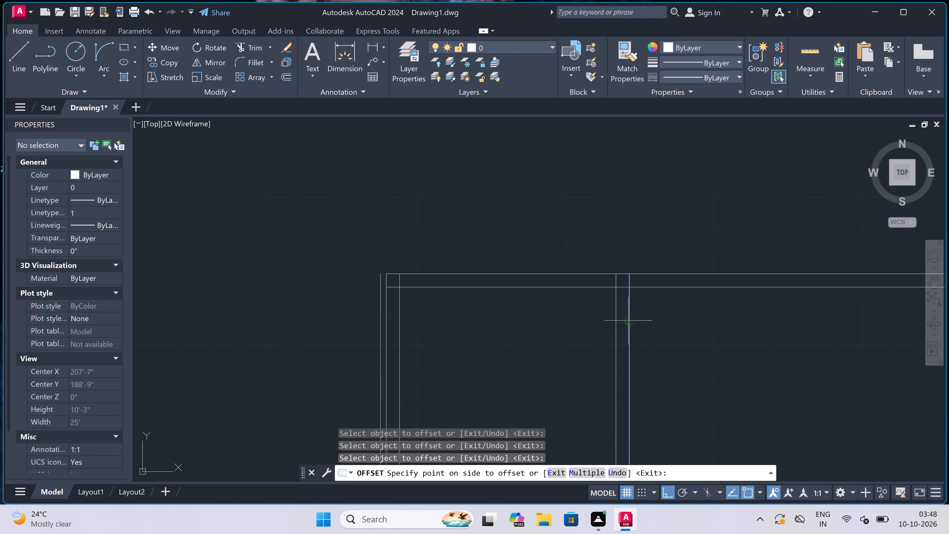
Place the 7' offset copy of the second vertical wall's east line on its east side.
left_click_drag(629, 321, 630, 321)
left_click(644, 316)
scroll(588, 313, "down", 6)
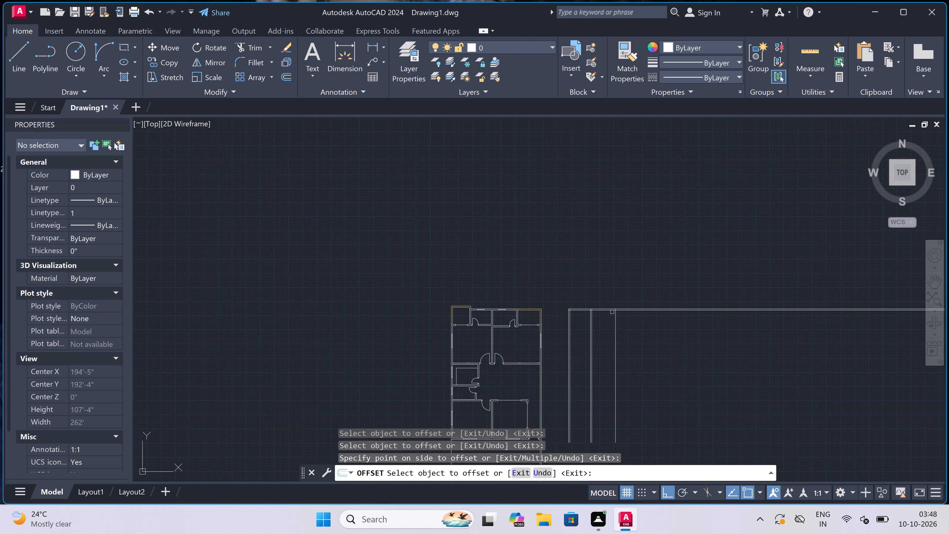
key("Escape")
Offset the vertical line at the east side of the 7' space 4.5" to the east, forming the third wall.
scroll(613, 311, "up", 3)
key("space")
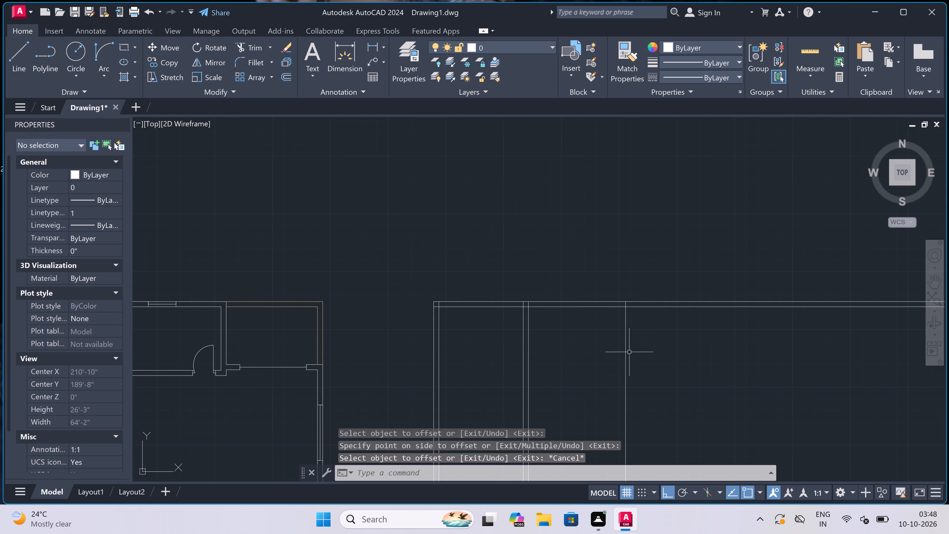
left_click(628, 346)
scroll(651, 337, "up", 1)
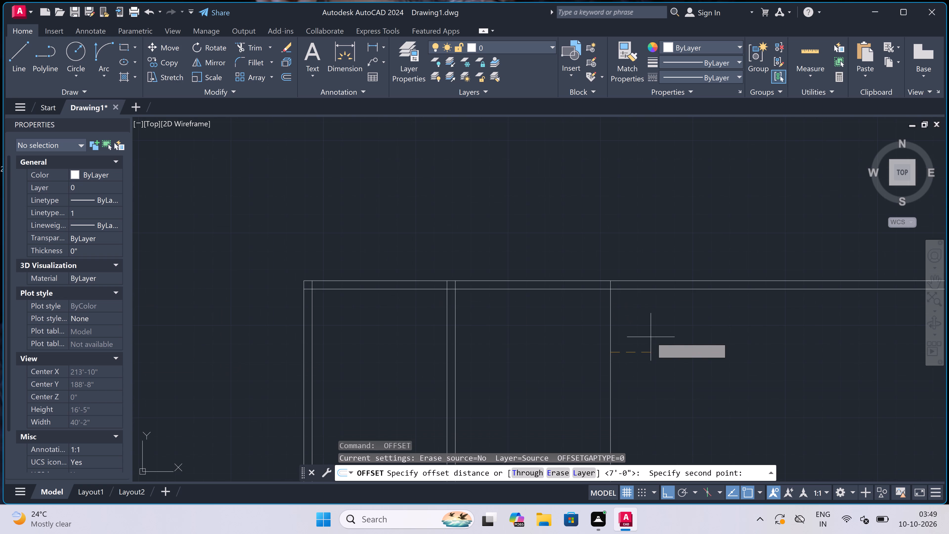
type("4.5")
key("shift+quotedbl")
key("space")
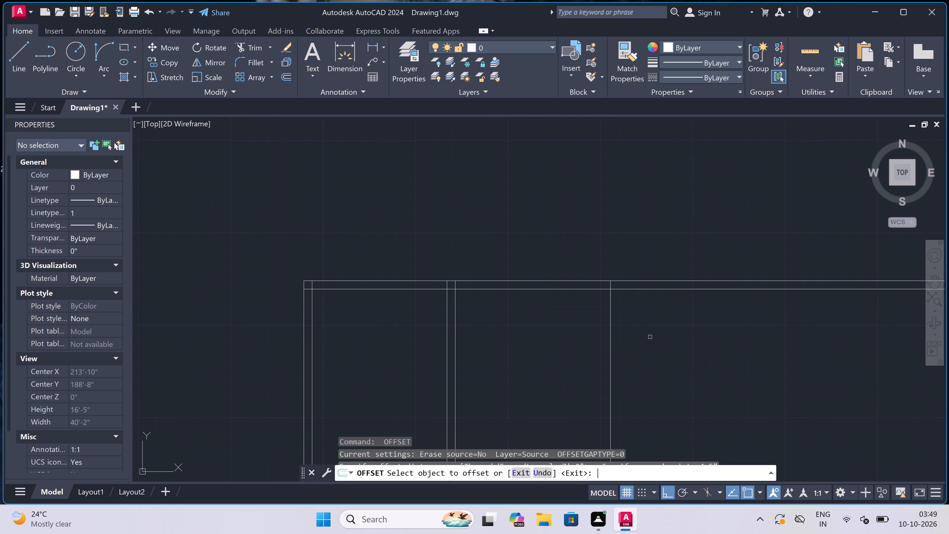
left_click(610, 331)
left_click(622, 324)
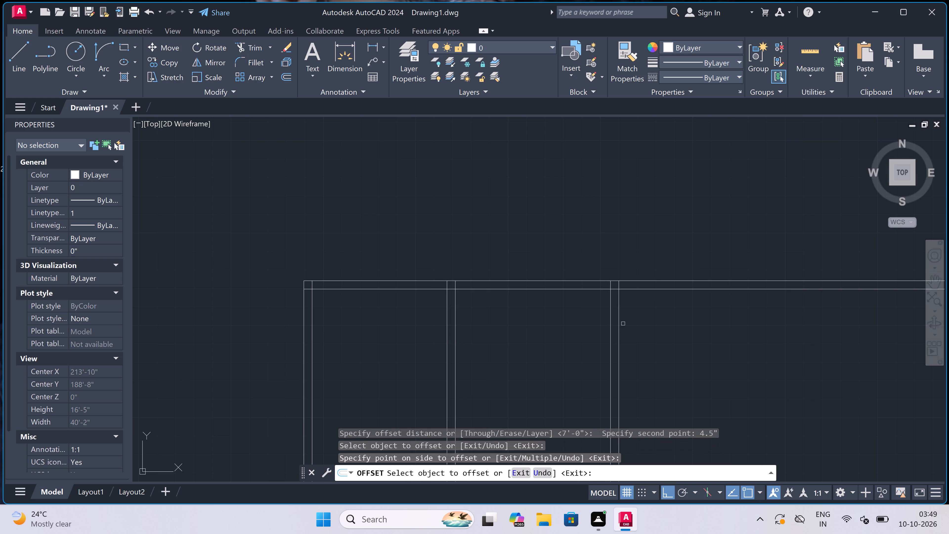
key("Escape")
Offset the third vertical wall's east line 6' to the east.
key("space")
left_click(621, 326)
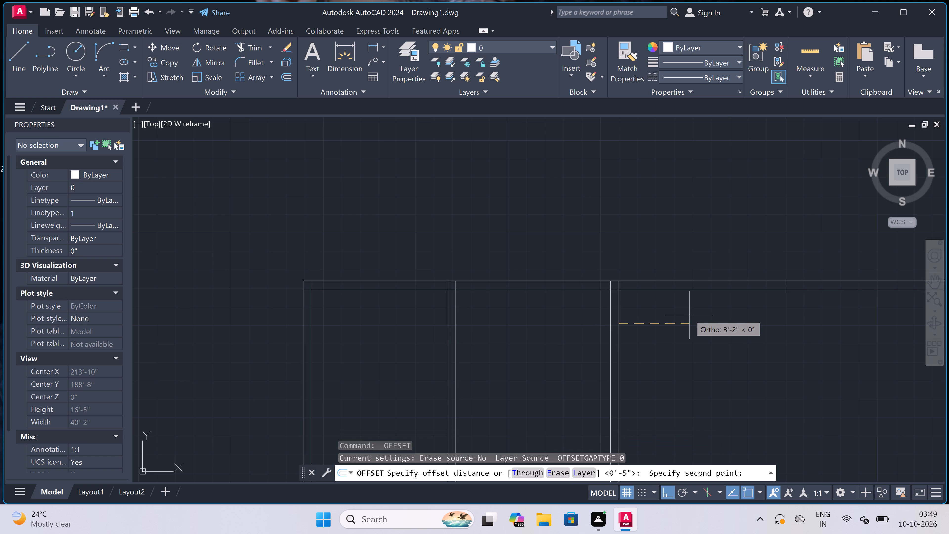
type("6'")
key("space")
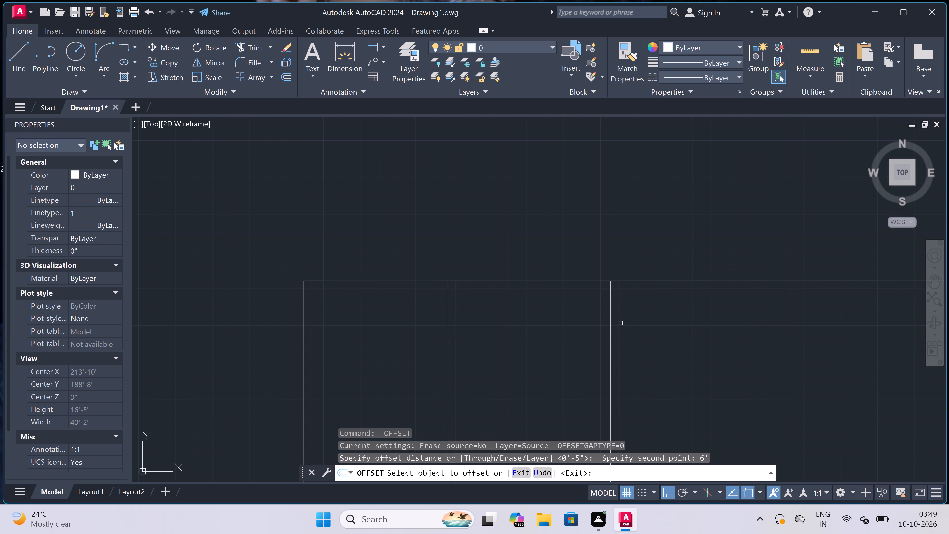
left_click(620, 322)
left_click(641, 314)
key("Escape")
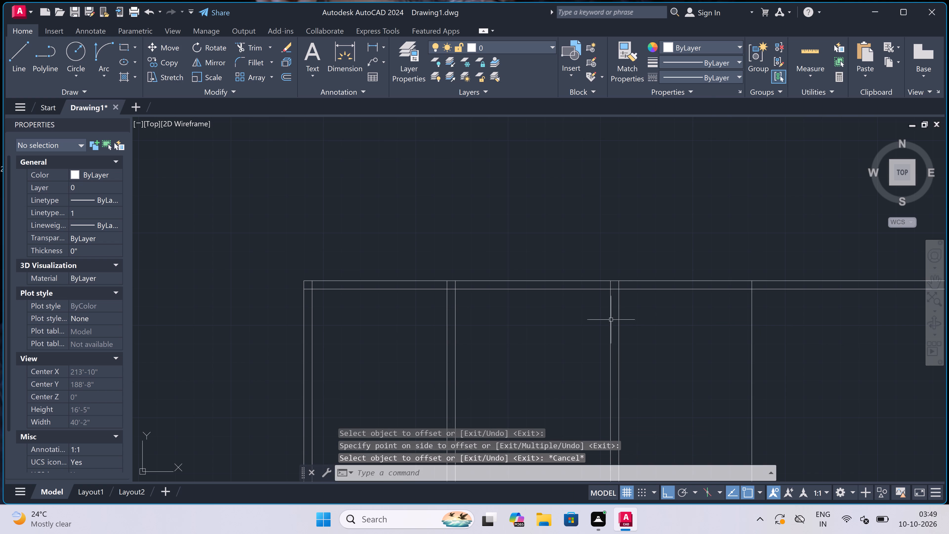
Offset the vertical line at the east side of the 6' space 4.5" to the east, forming the fourth wall.
scroll(569, 319, "down", 3)
scroll(619, 314, "up", 3)
key("space")
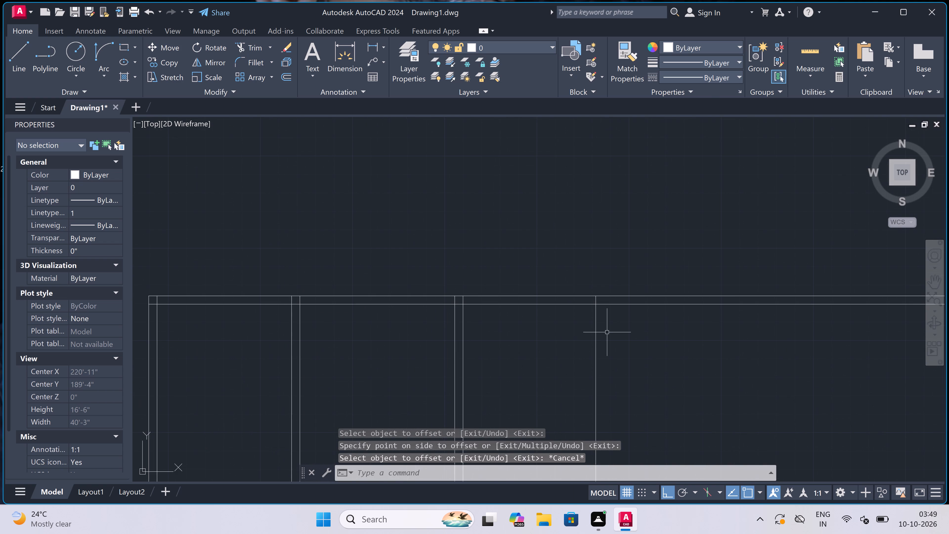
left_click(596, 347)
type("4.5\"")
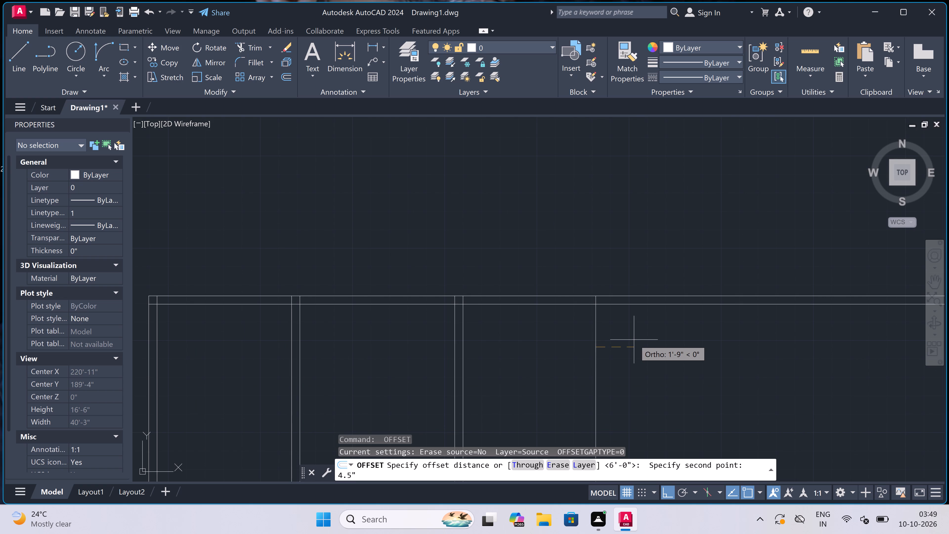
key("space")
left_click(595, 343)
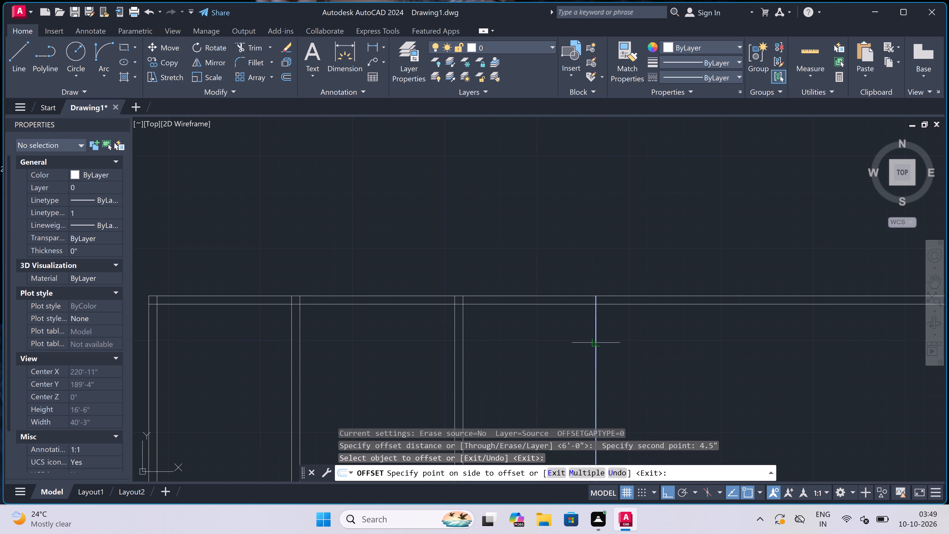
left_click(627, 334)
key("Escape")
Offset the fourth vertical wall's east line 5'2" to the east.
key("space")
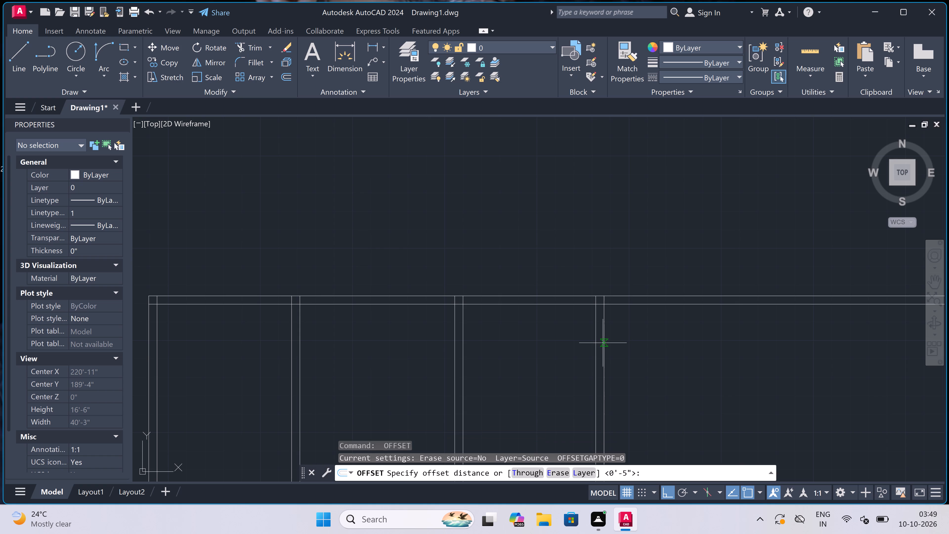
left_click(603, 343)
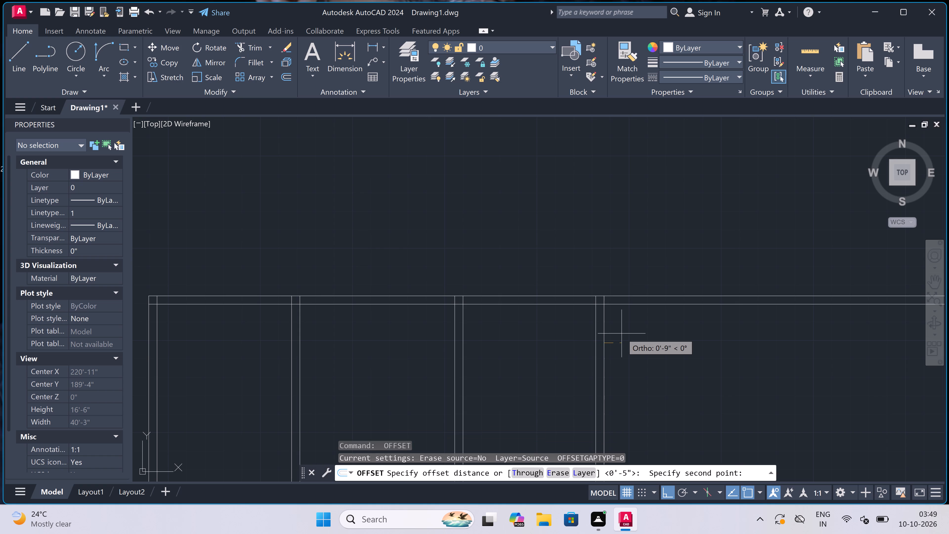
type("5'")
type("2\"")
key("space")
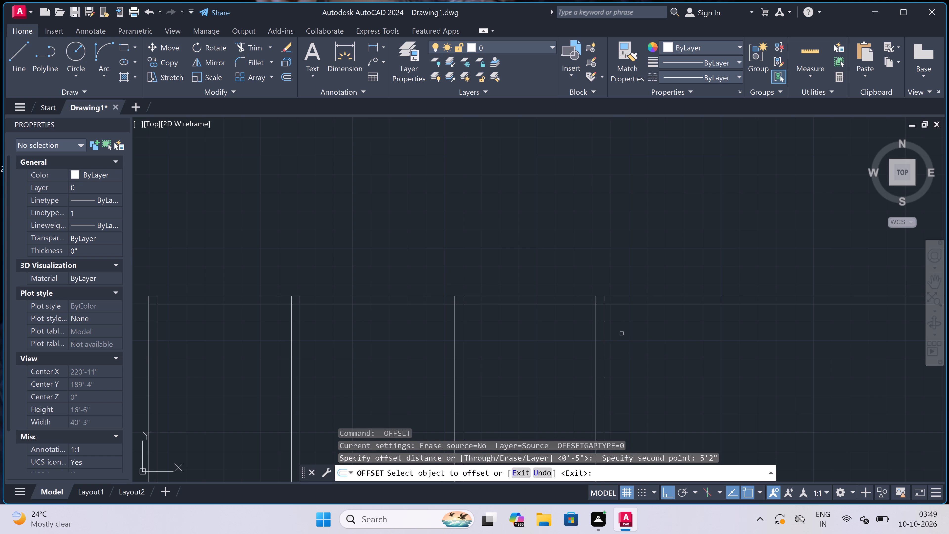
left_click(602, 342)
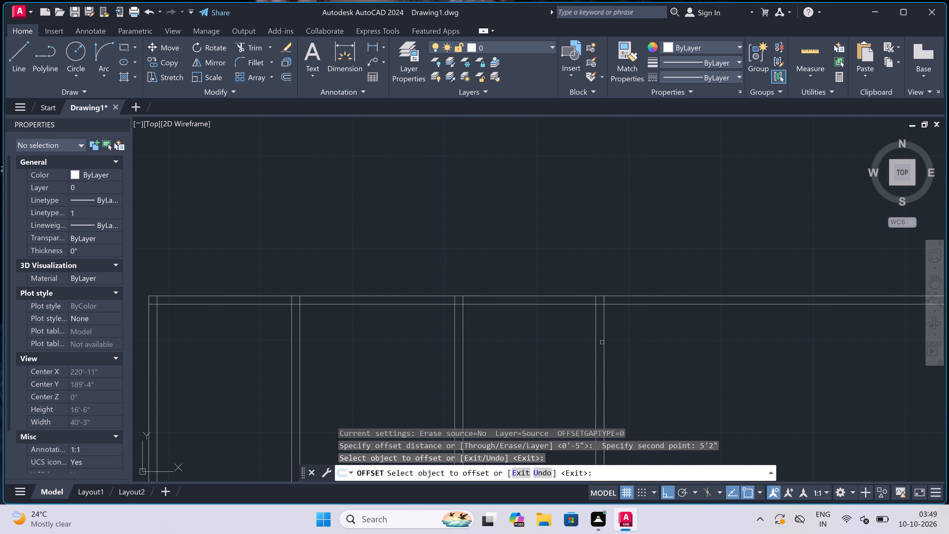
left_click(681, 337)
left_click(604, 346)
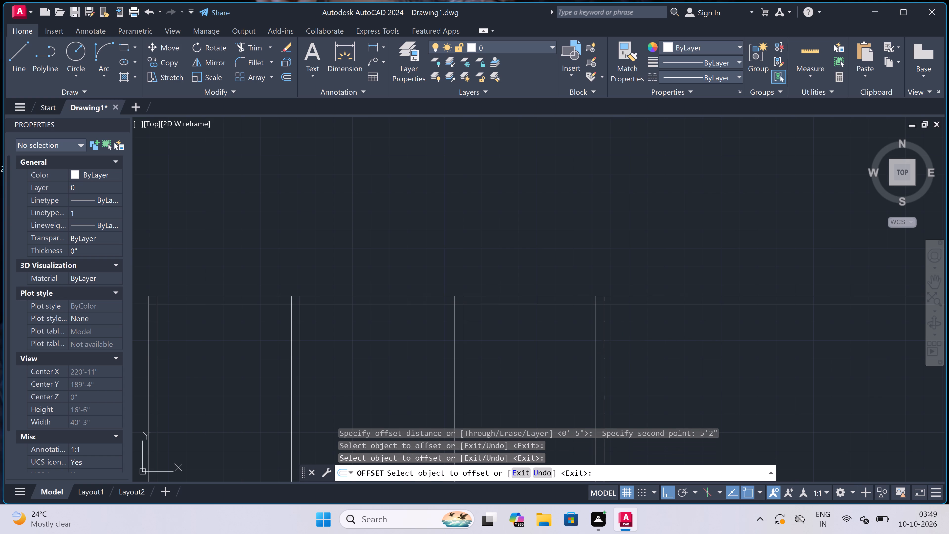
left_click(736, 326)
key("Escape")
Offset the vertical line at the east side of the 5'2" space 4.5" to the east, forming the easternmost wall.
key("space")
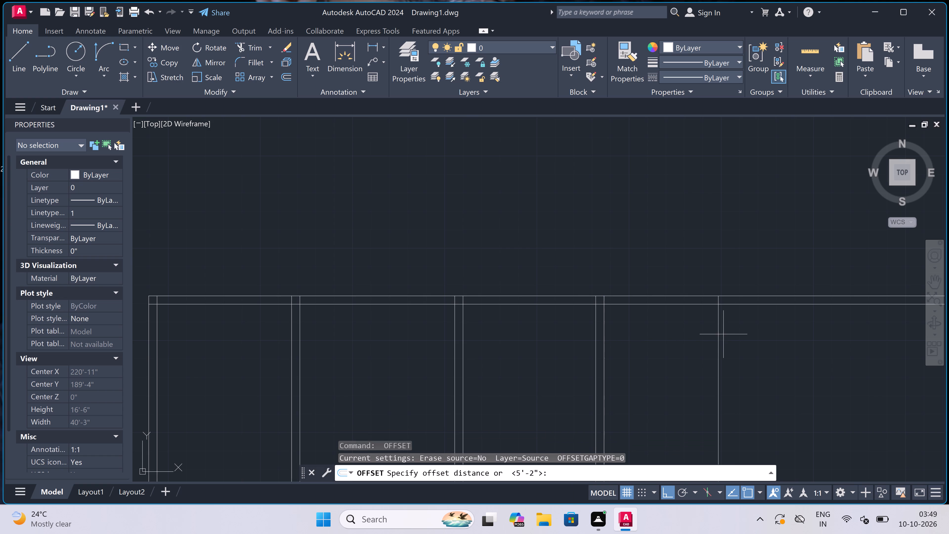
left_click(718, 346)
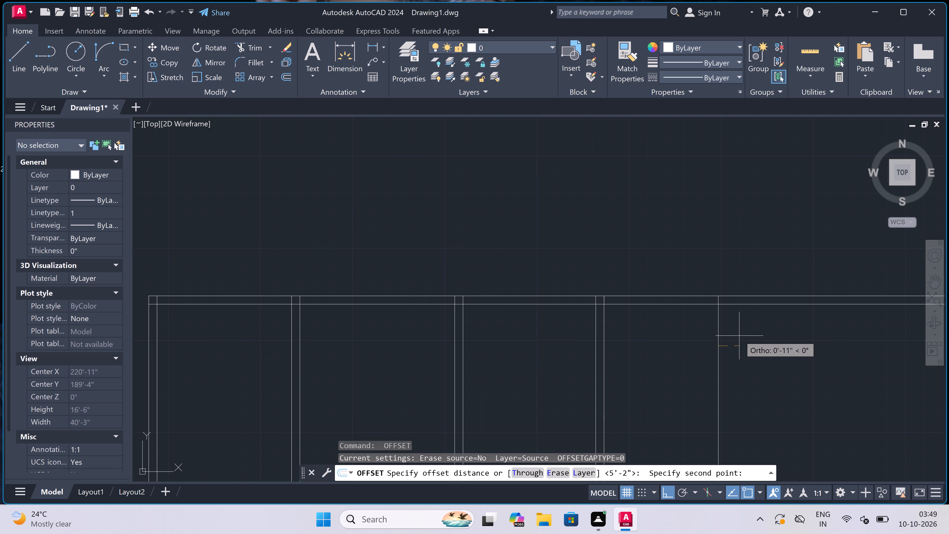
type("4.5\"")
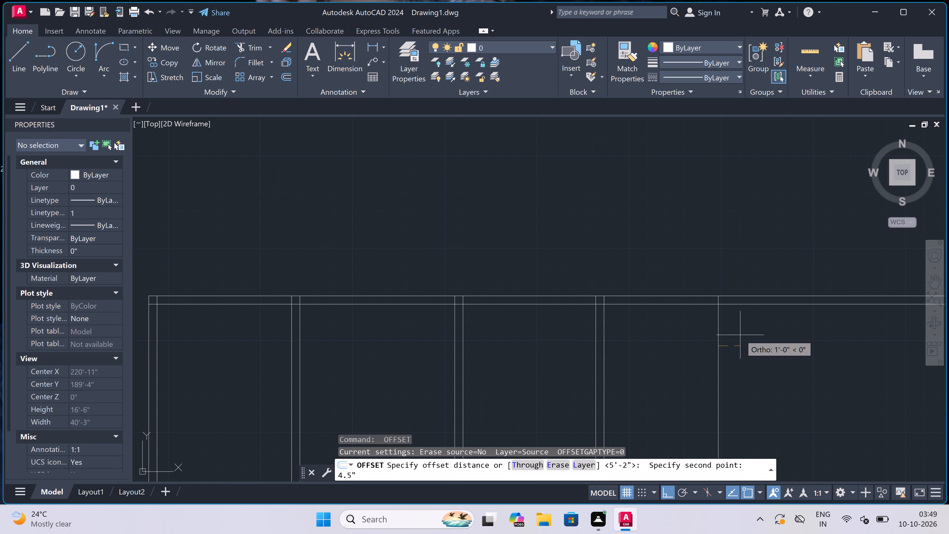
key("space")
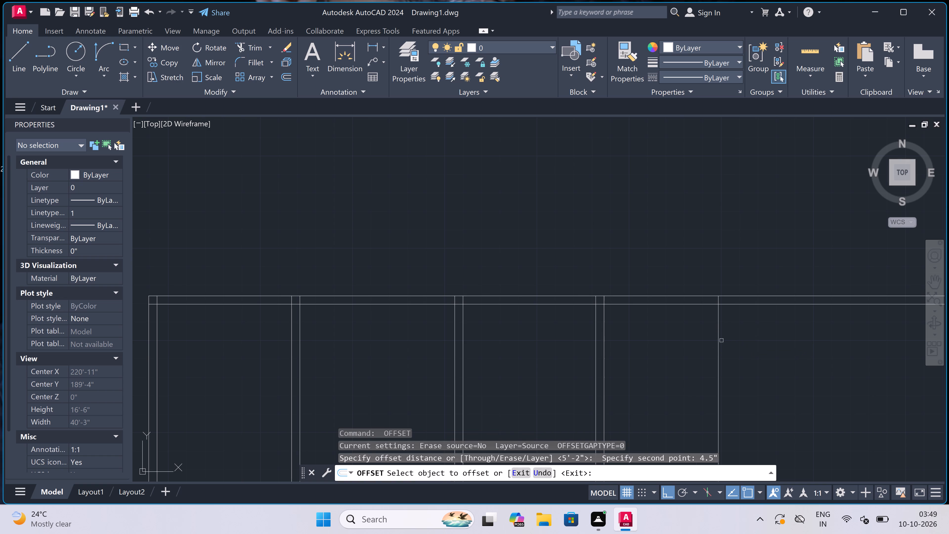
left_click(715, 333)
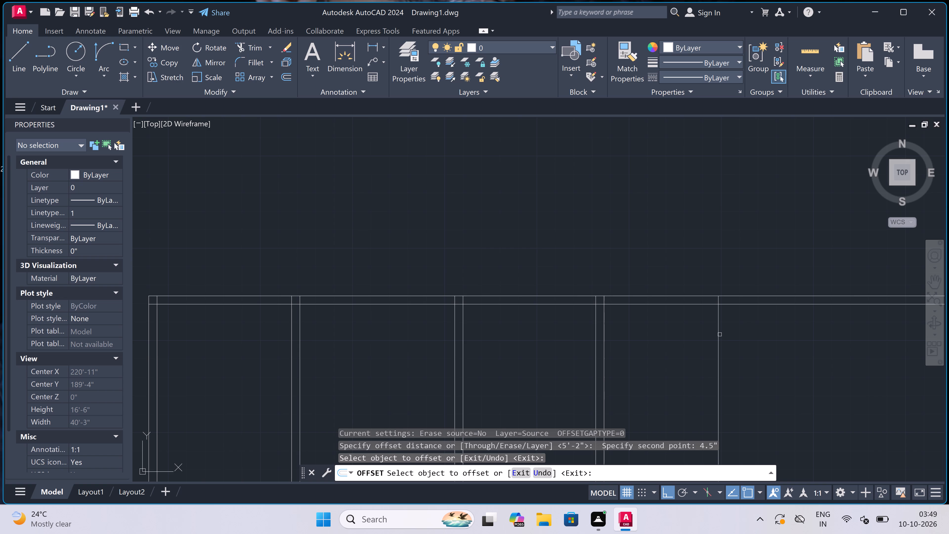
left_click(720, 334)
left_click(729, 332)
key("Escape")
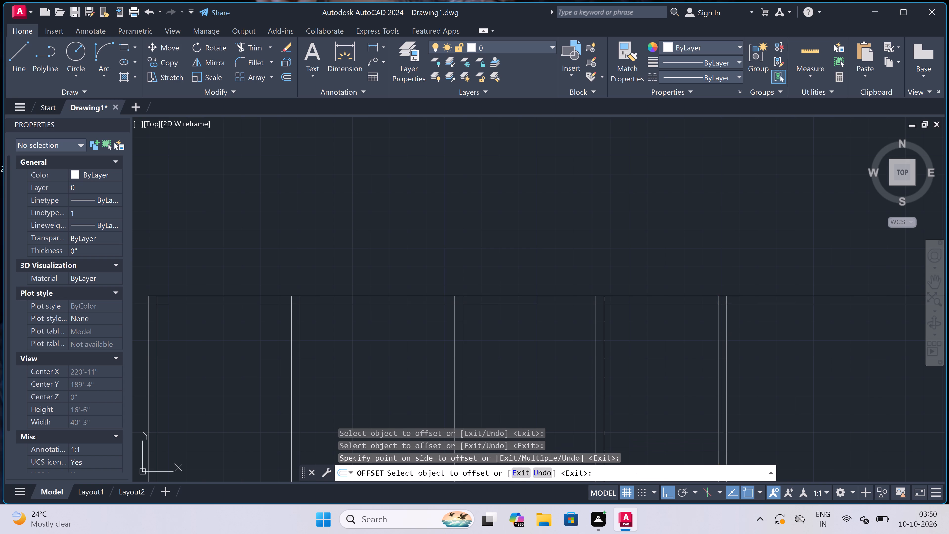
Trim the two horizontal north wall lines where they extend east beyond the easternmost vertical wall.
key("t")
key("r")
key("space")
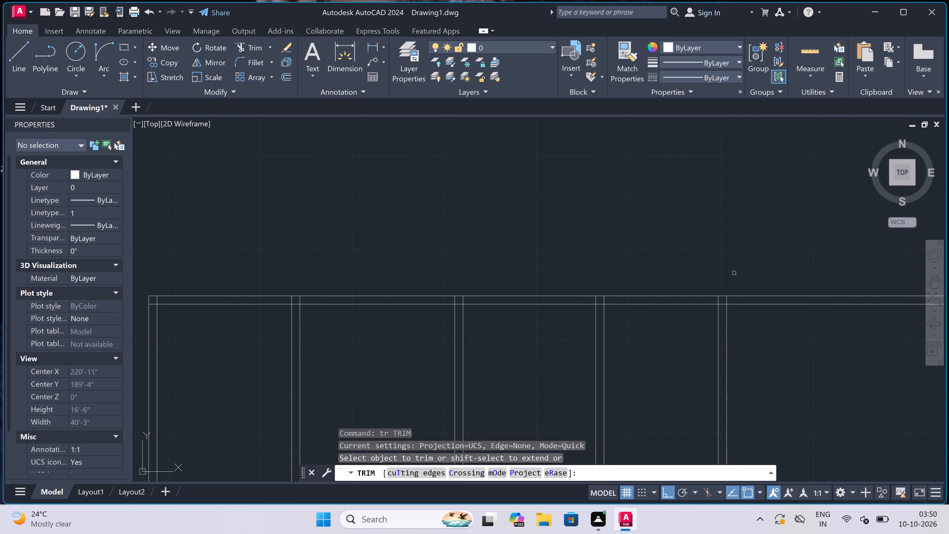
left_click(734, 273)
left_click(754, 327)
scroll(624, 310, "down", 4)
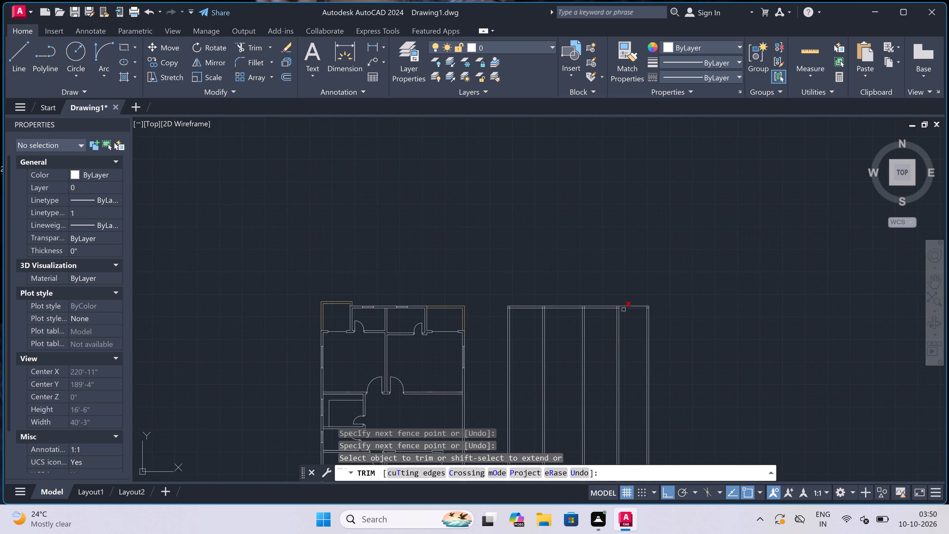
scroll(624, 310, "up", 3)
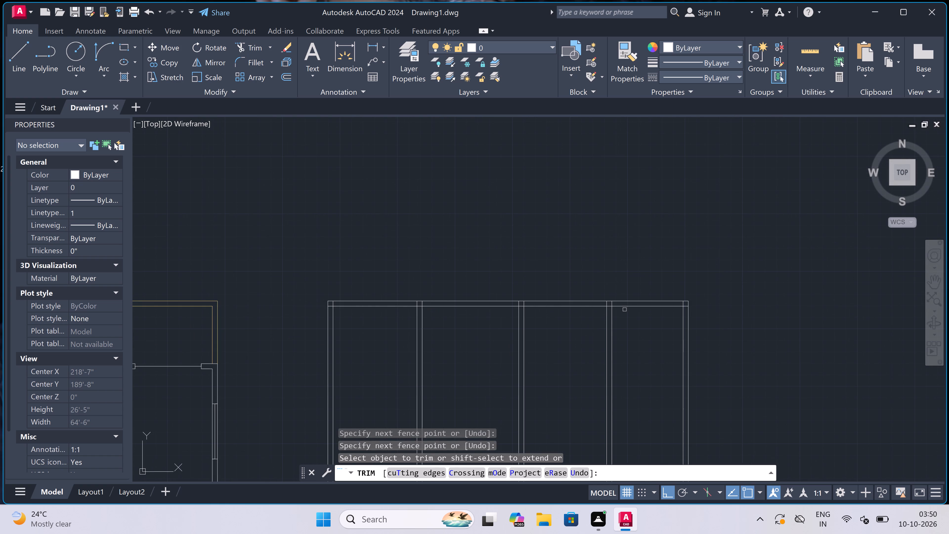
key("Escape")
Offset the north wall's inner line 4'2" to the south across the eastern rooms.
key("o")
key("space")
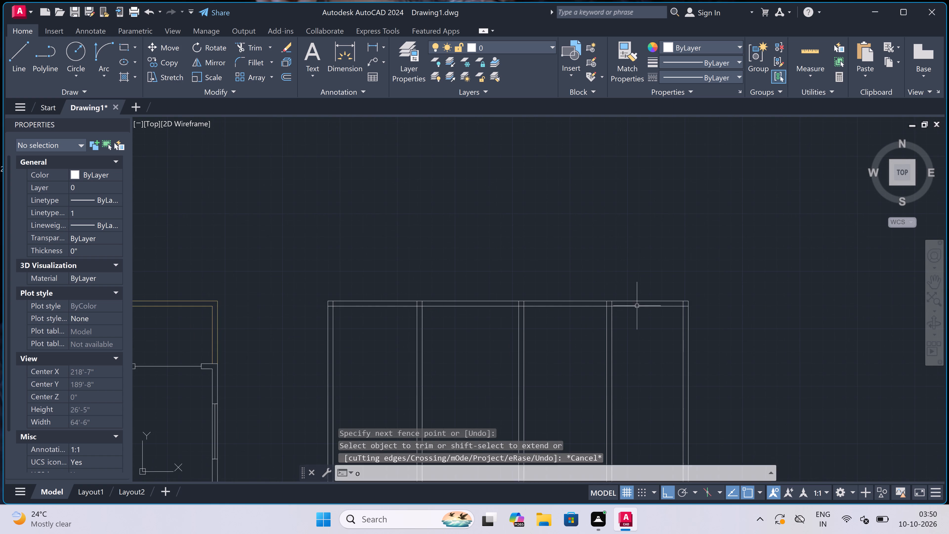
left_click(637, 306)
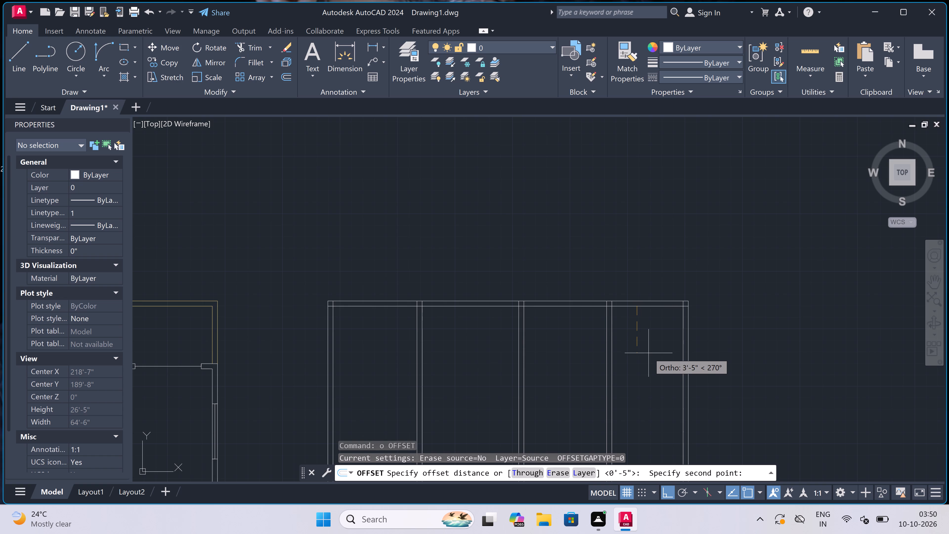
type("4'")
key("2")
type("\"")
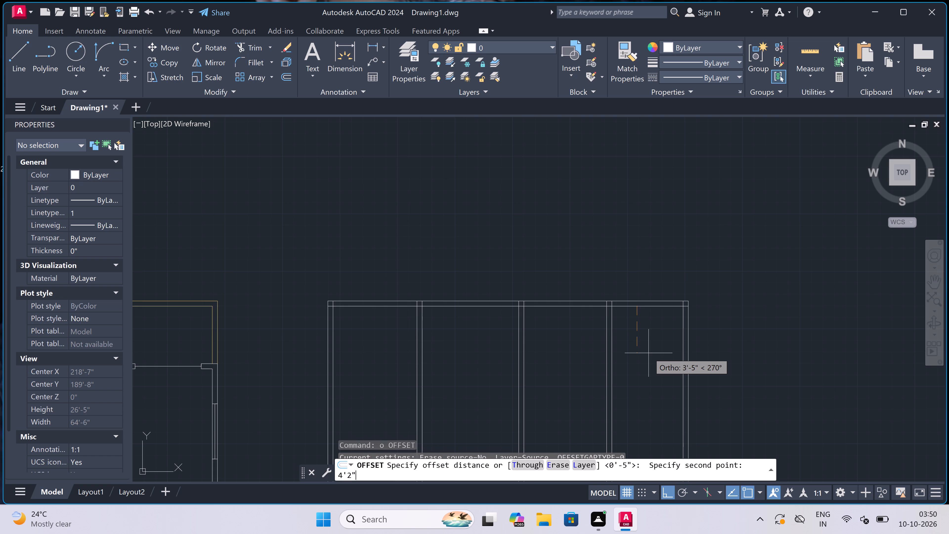
key("space")
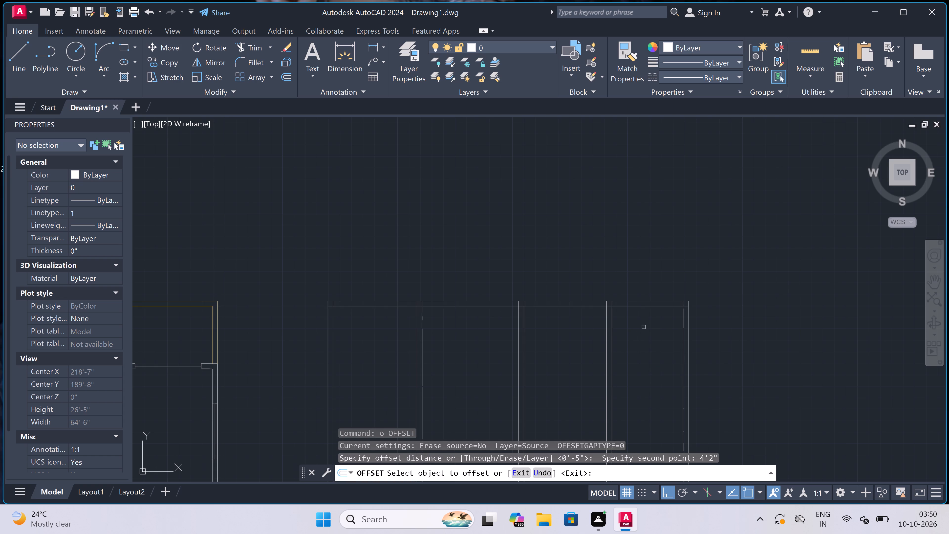
left_click(563, 306)
left_click(563, 348)
scroll(563, 348, "down", 2)
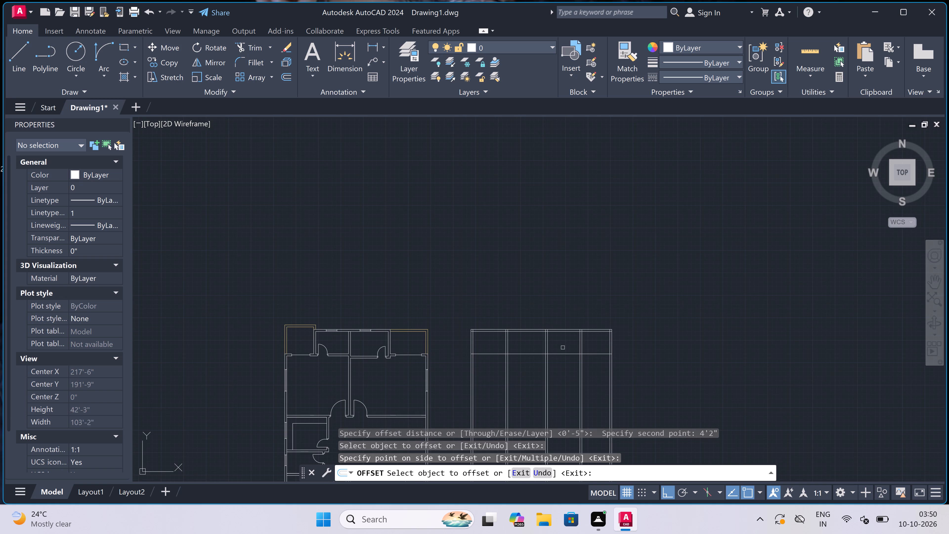
scroll(539, 363, "up", 4)
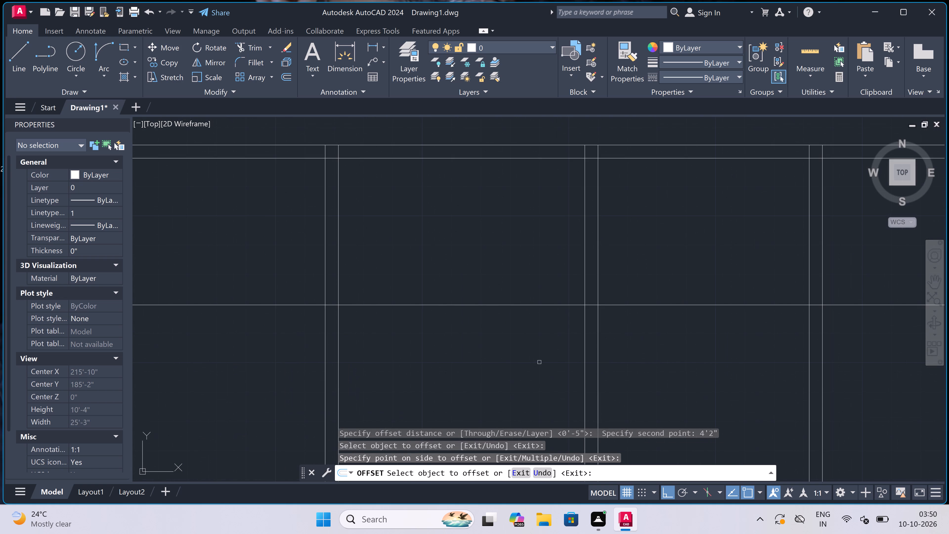
key("Escape")
Offset the north wall's inner line 4'7" to the south across the eastern rooms.
key("space")
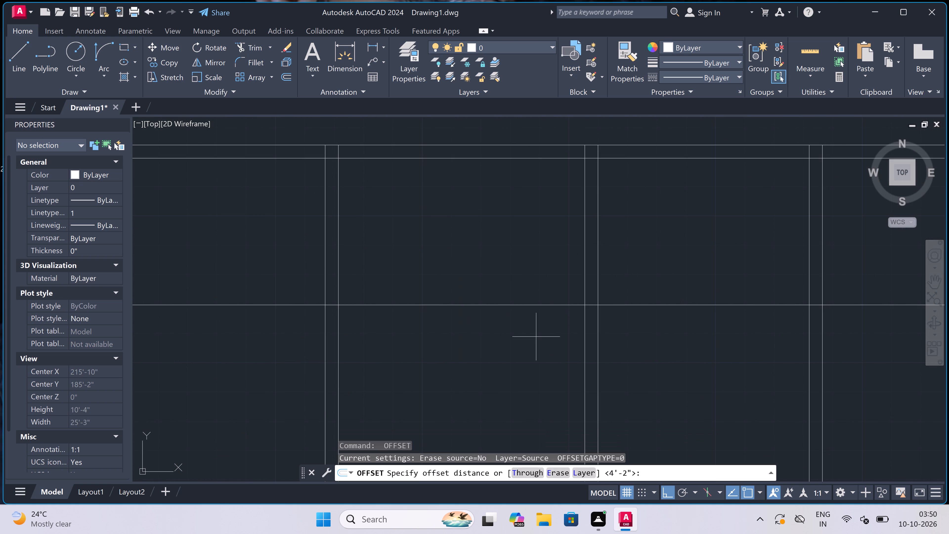
double_click(484, 155)
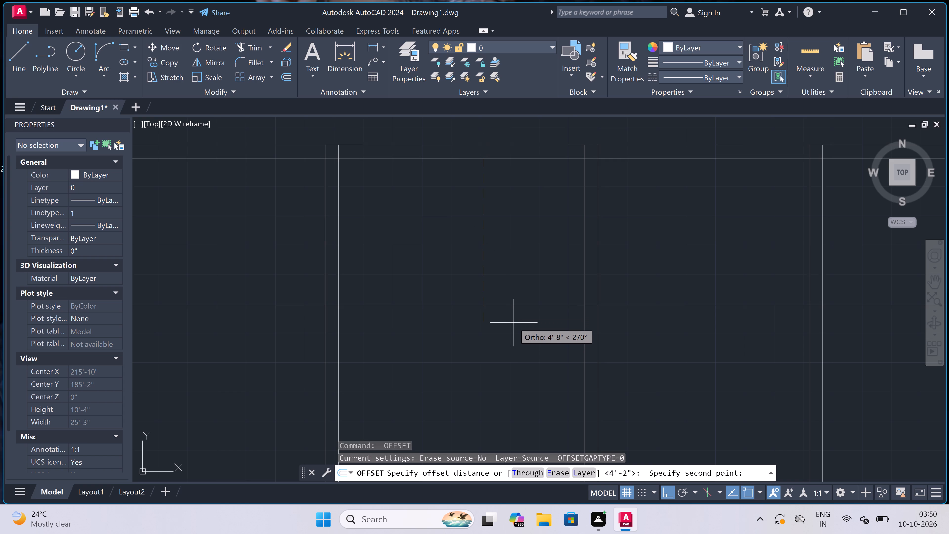
type("4'")
key("7")
key("shift+quotedbl")
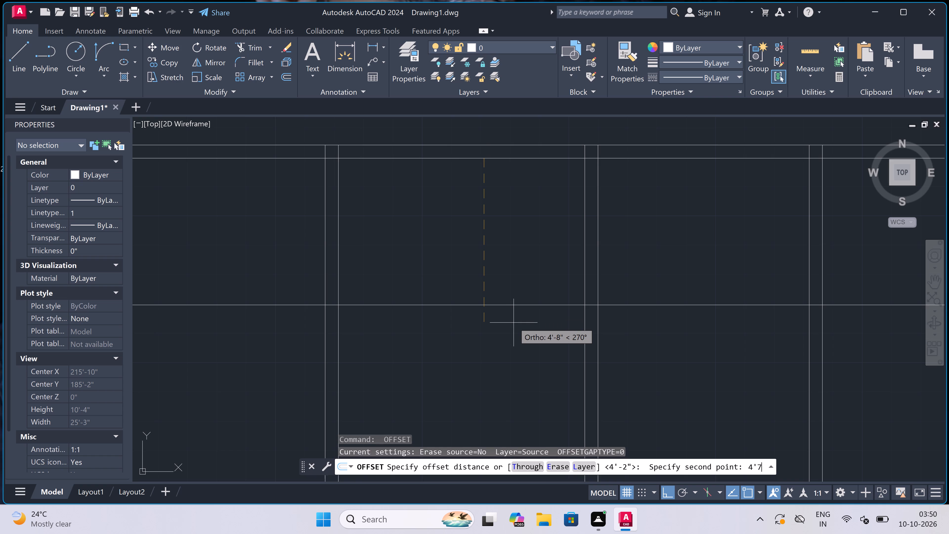
key("space")
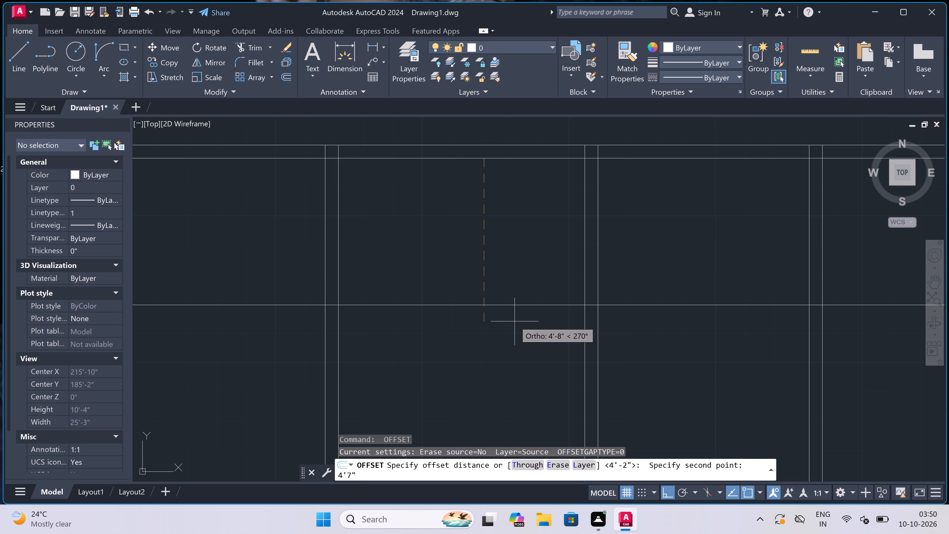
left_click(487, 158)
left_click(499, 237)
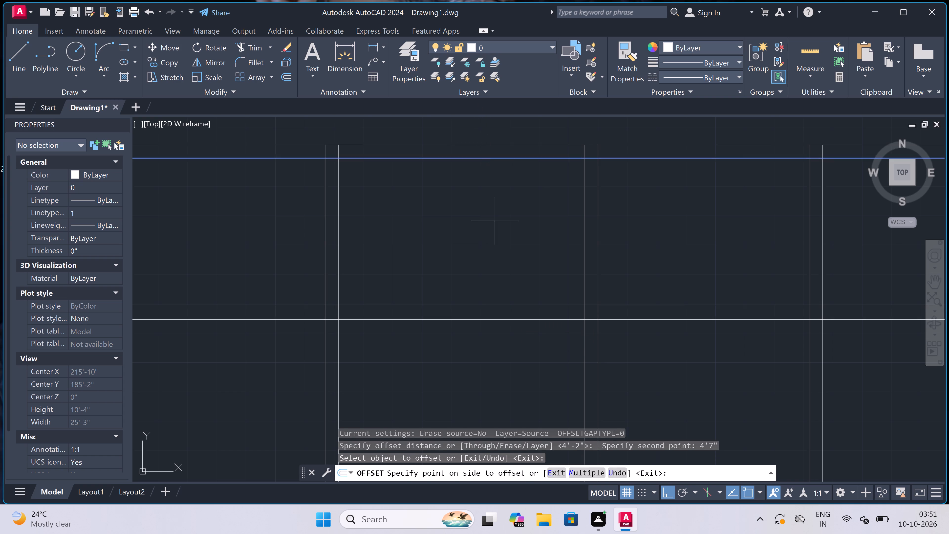
Trim the 4'7" offset line everywhere except between the second and third vertical walls, and trim the 4'2" line within that bay.
key("Escape")
type("tr")
key("space")
left_click(612, 318)
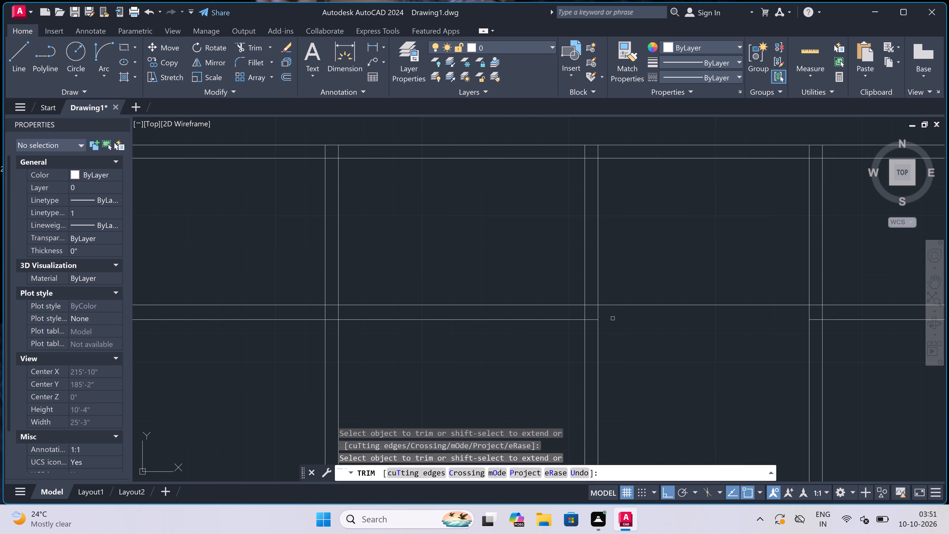
left_click(508, 306)
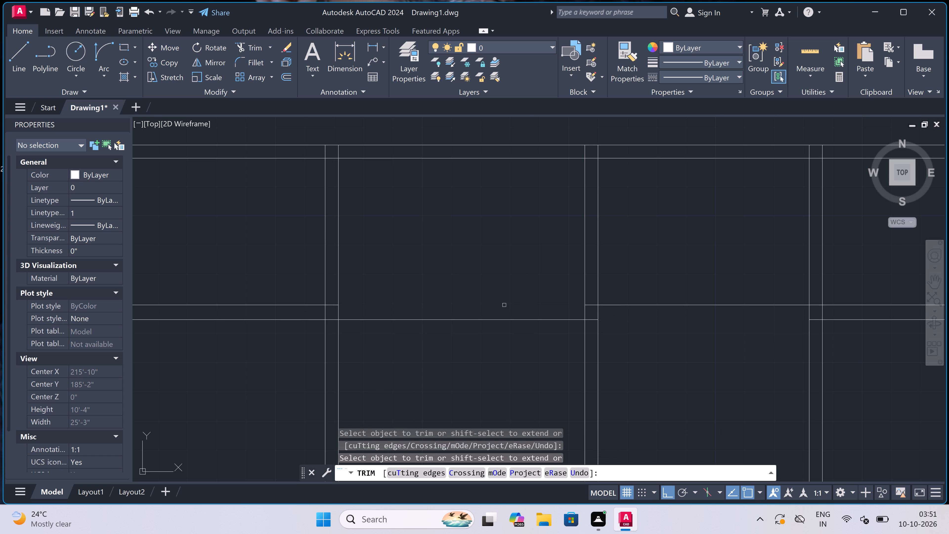
left_click(272, 318)
left_click(846, 319)
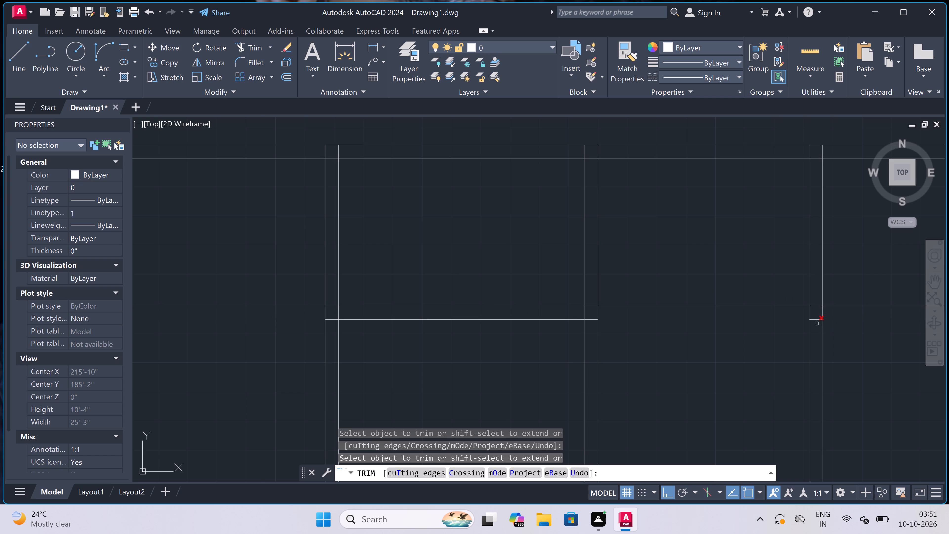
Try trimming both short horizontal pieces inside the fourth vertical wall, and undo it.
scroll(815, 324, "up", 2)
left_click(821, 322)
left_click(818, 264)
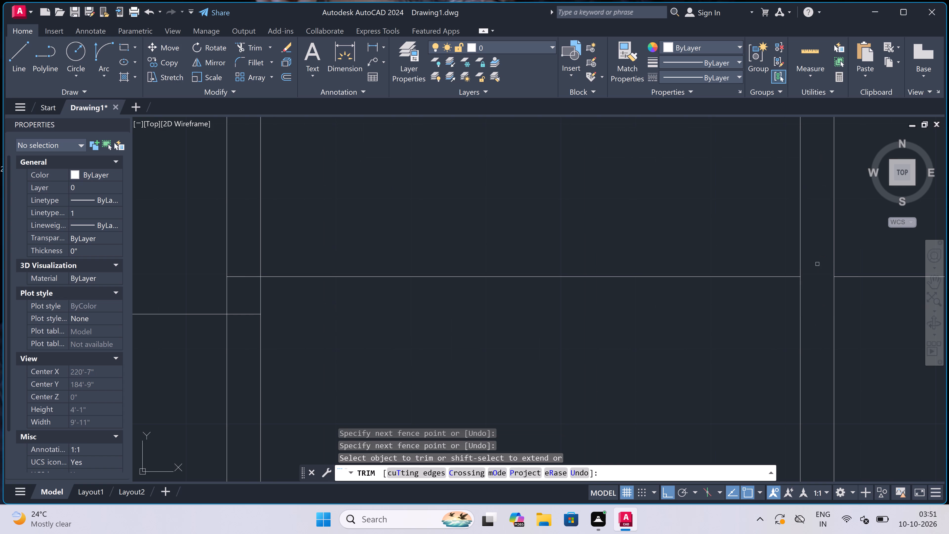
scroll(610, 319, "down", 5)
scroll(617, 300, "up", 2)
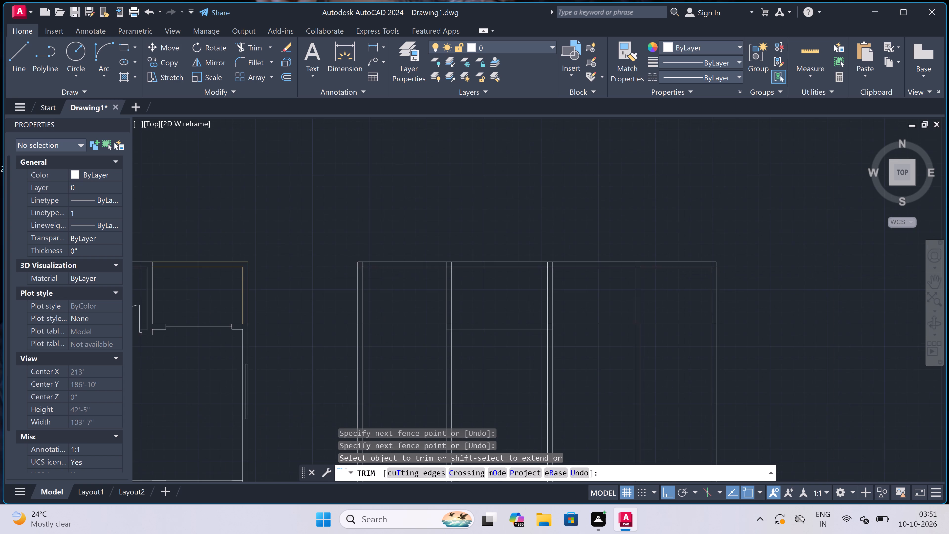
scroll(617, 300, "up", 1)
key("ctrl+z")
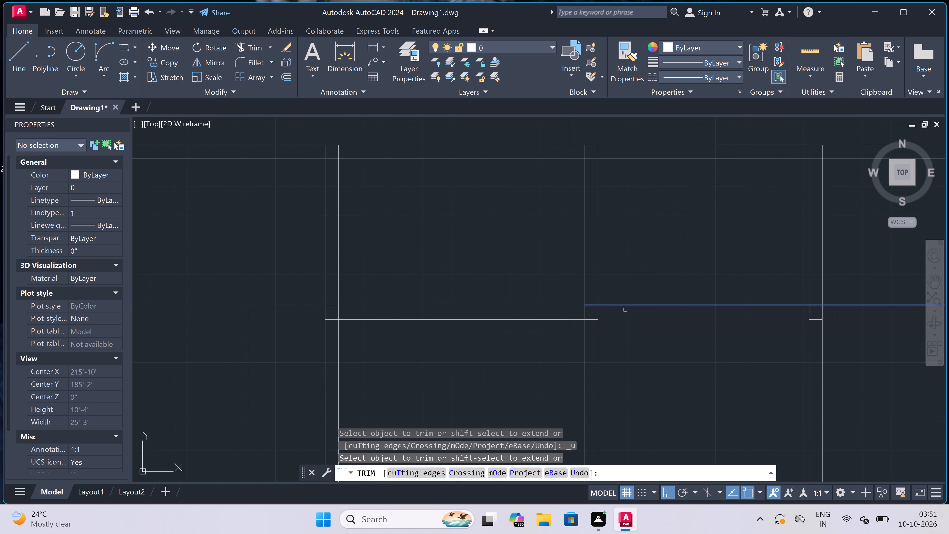
Trim the 4'2" offset line where it crosses inside the fourth, third and second vertical walls.
scroll(612, 319, "down", 2)
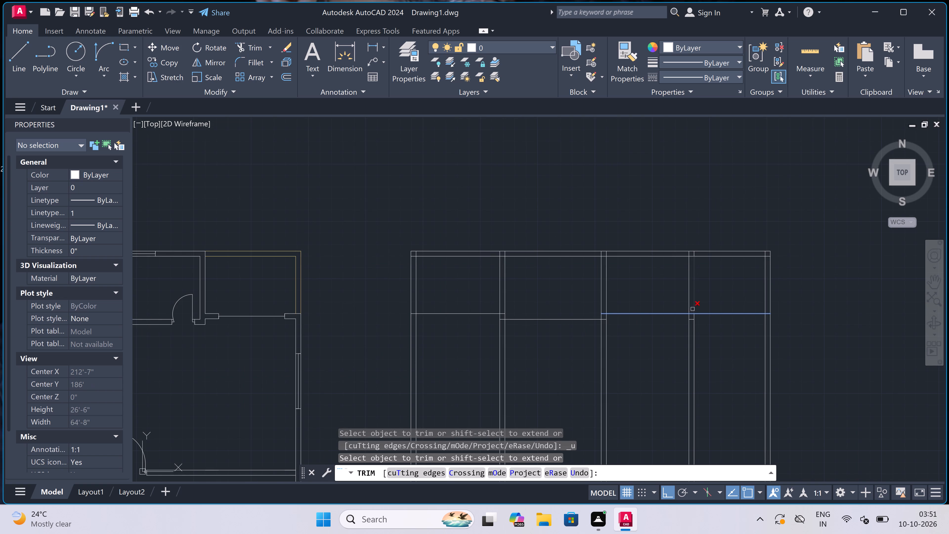
scroll(692, 309, "up", 3)
left_click(691, 338)
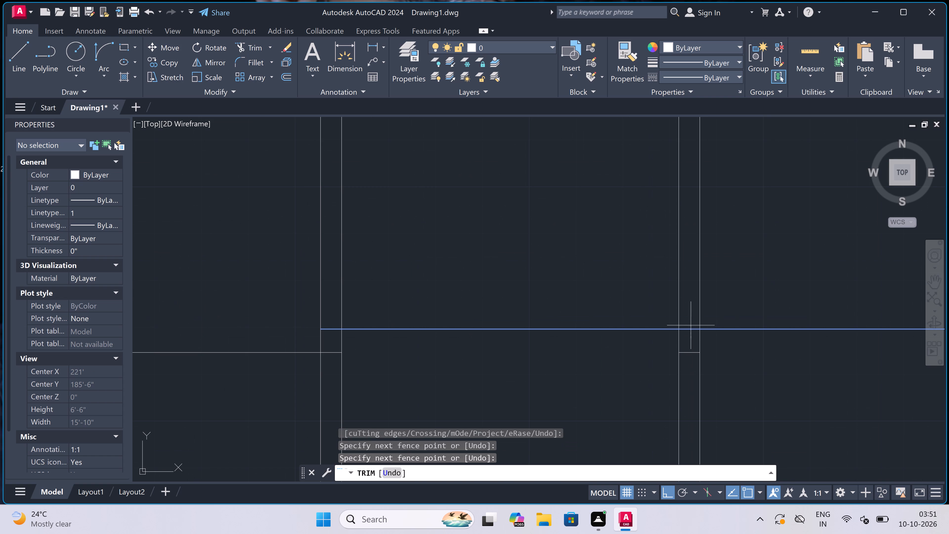
left_click(689, 312)
scroll(689, 312, "down", 2)
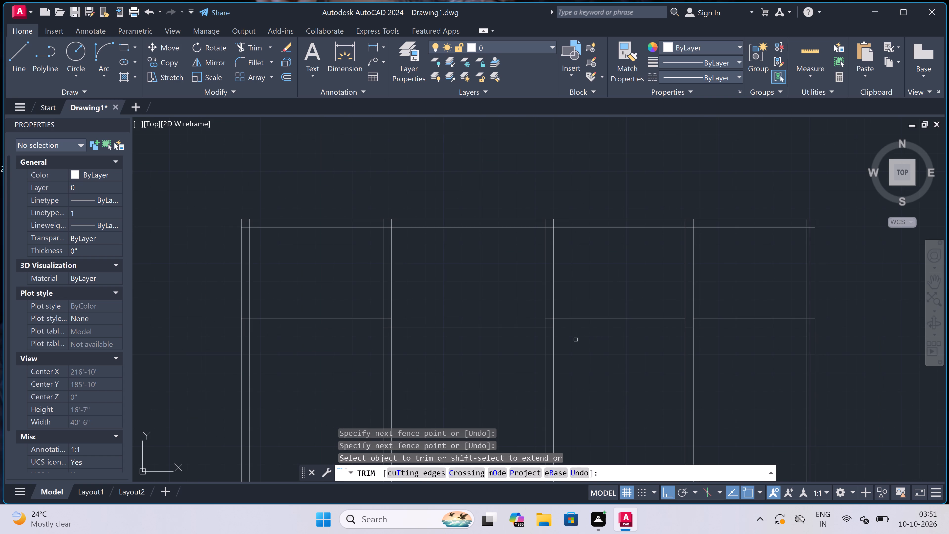
scroll(553, 323, "up", 2)
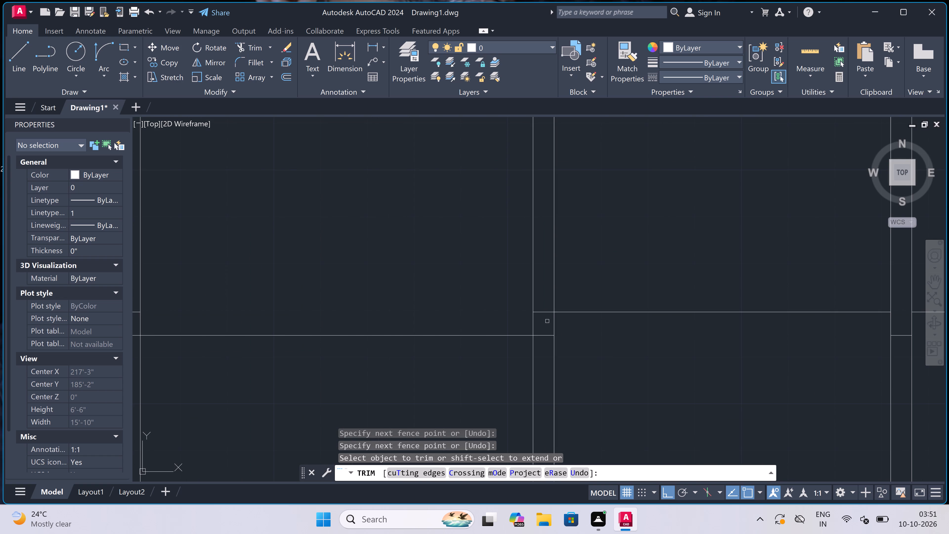
left_click(546, 321)
left_click(546, 304)
scroll(546, 304, "down", 2)
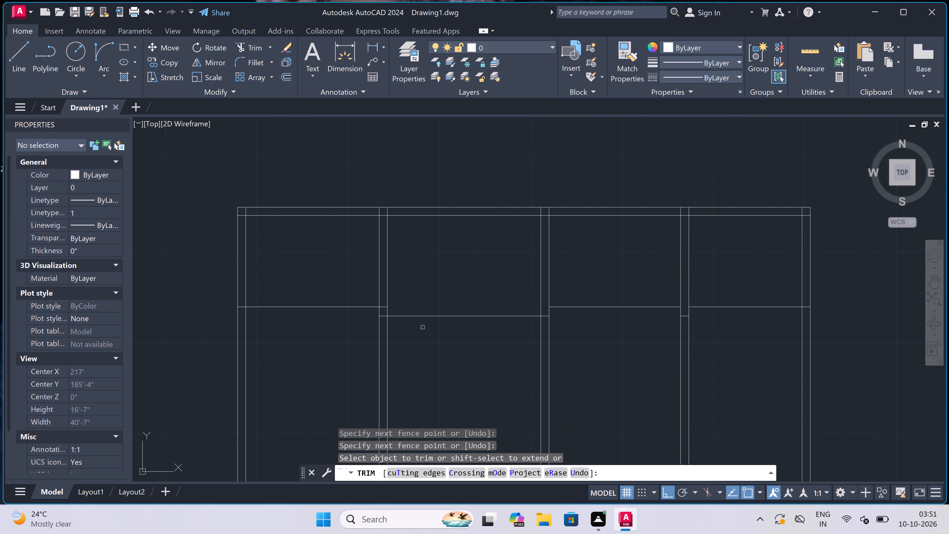
scroll(391, 306, "up", 1)
left_click(377, 311)
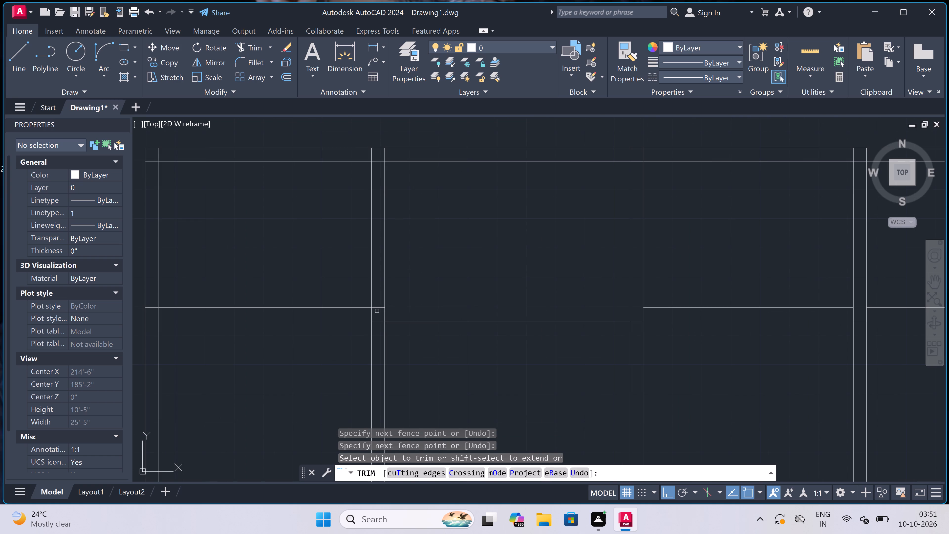
left_click(377, 295)
Trim the overlapping inner wall lines at the northwest corner of the eastern block to clean the corner.
scroll(377, 295, "down", 4)
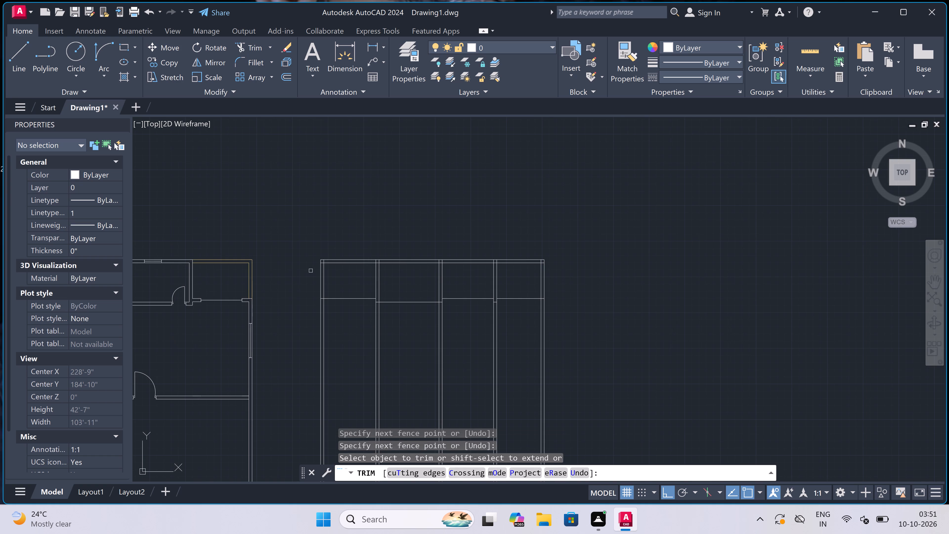
scroll(315, 260, "up", 3)
scroll(341, 262, "up", 1)
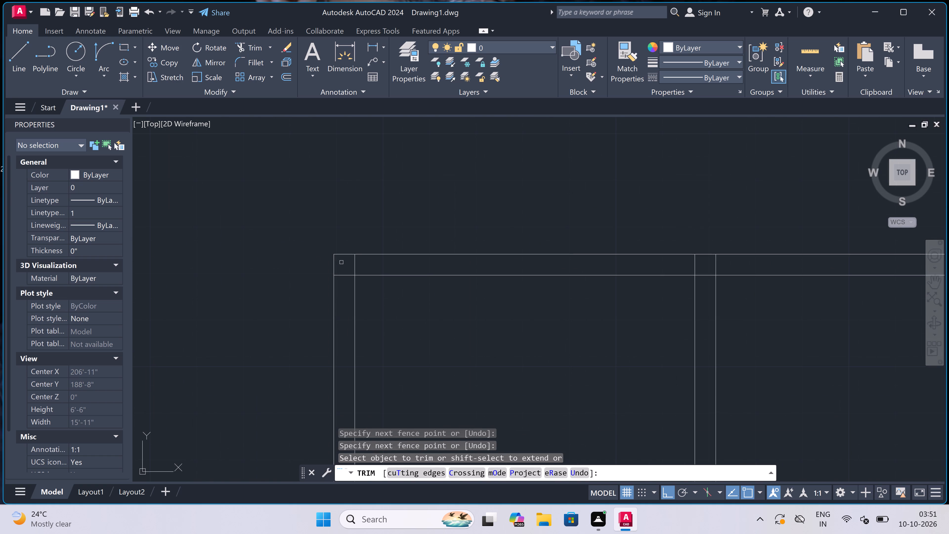
scroll(345, 261, "up", 1)
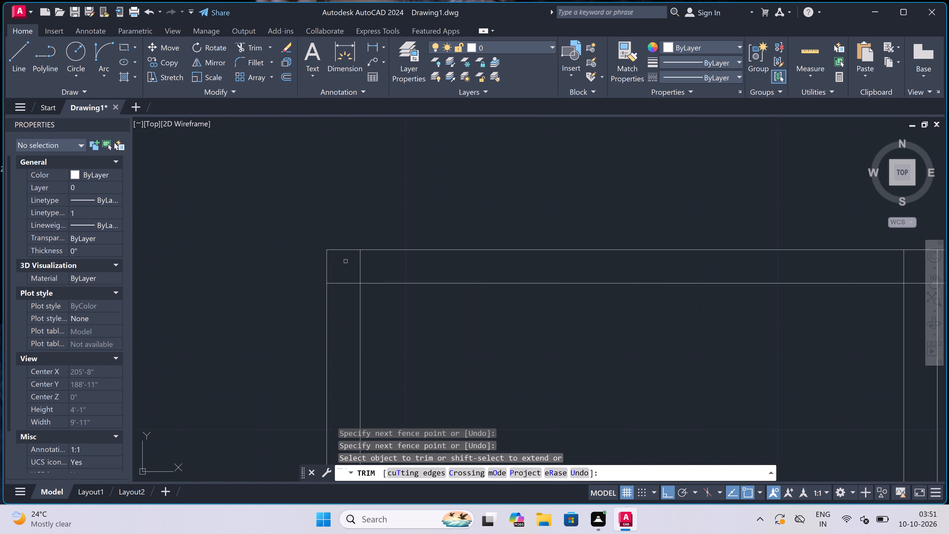
left_click(345, 261)
left_click(347, 305)
left_click(353, 262)
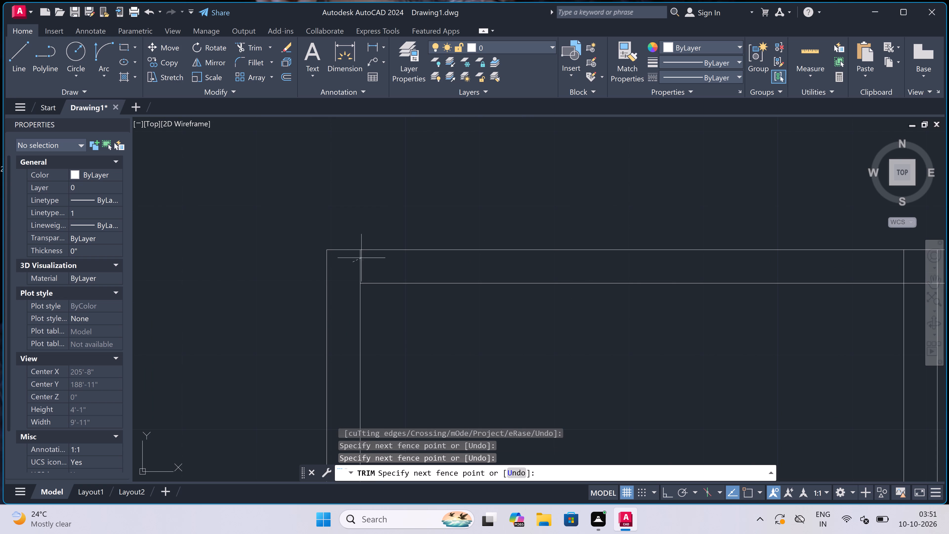
left_click(367, 257)
scroll(369, 258, "down", 3)
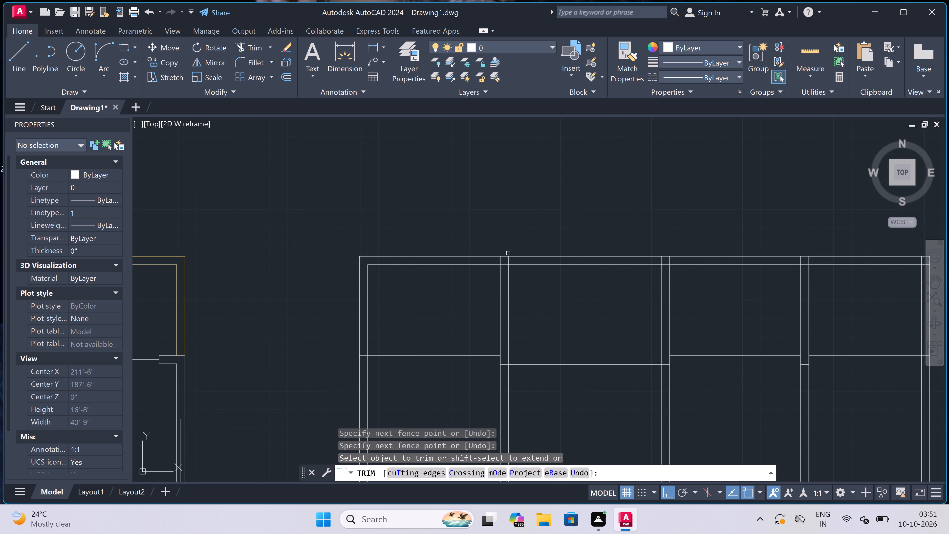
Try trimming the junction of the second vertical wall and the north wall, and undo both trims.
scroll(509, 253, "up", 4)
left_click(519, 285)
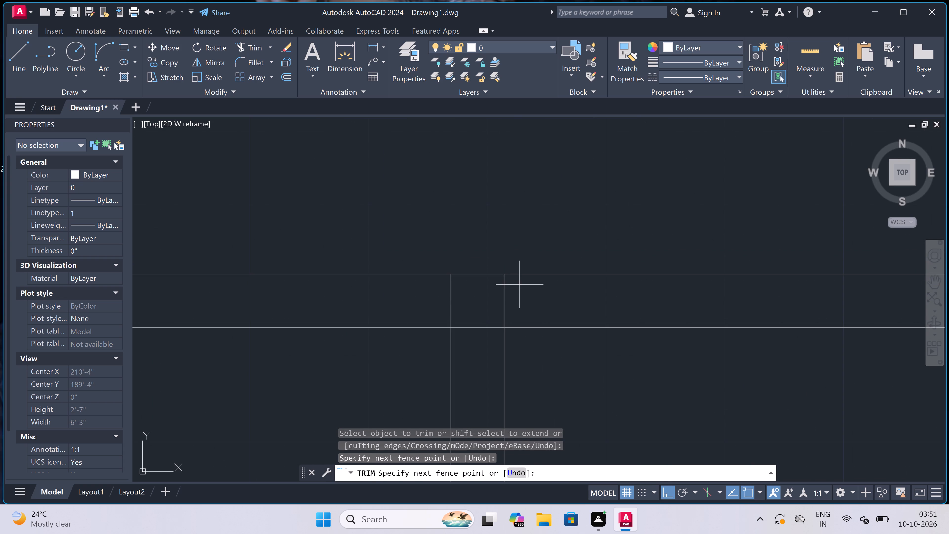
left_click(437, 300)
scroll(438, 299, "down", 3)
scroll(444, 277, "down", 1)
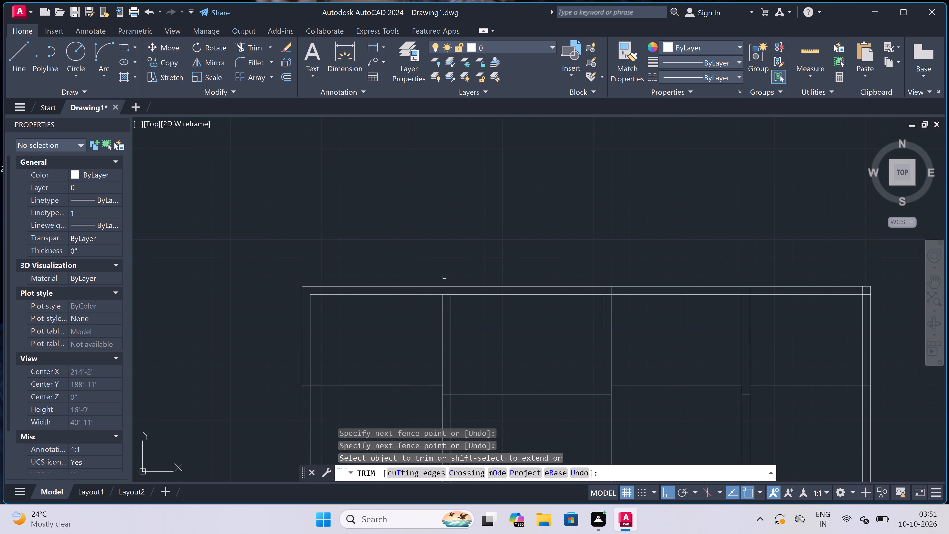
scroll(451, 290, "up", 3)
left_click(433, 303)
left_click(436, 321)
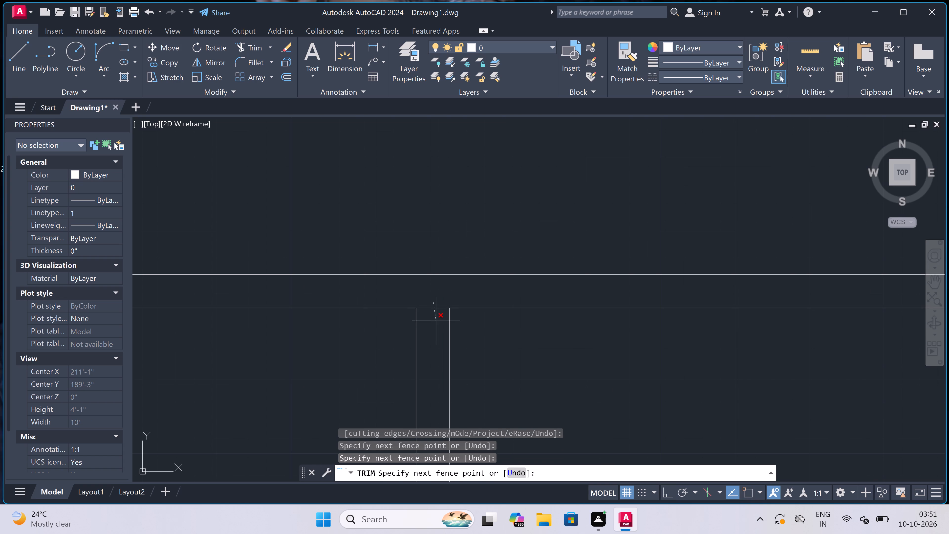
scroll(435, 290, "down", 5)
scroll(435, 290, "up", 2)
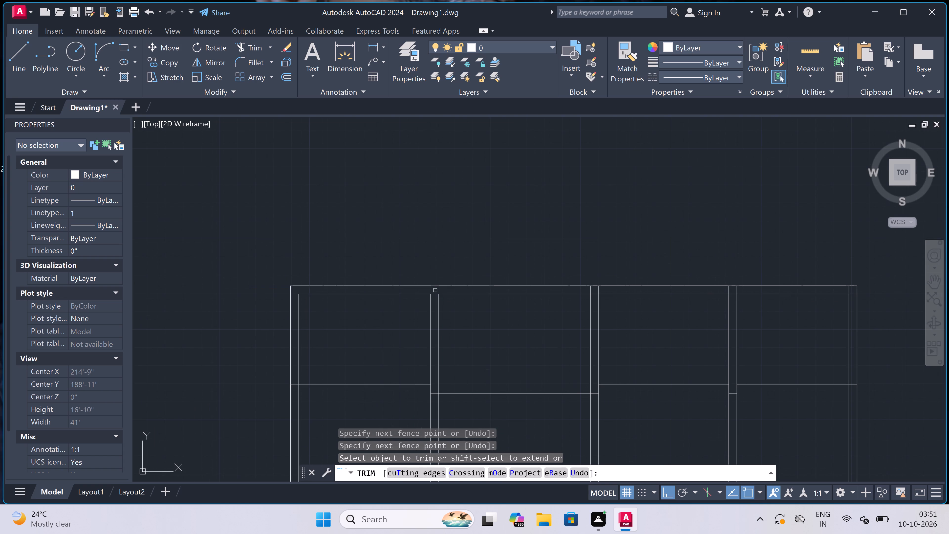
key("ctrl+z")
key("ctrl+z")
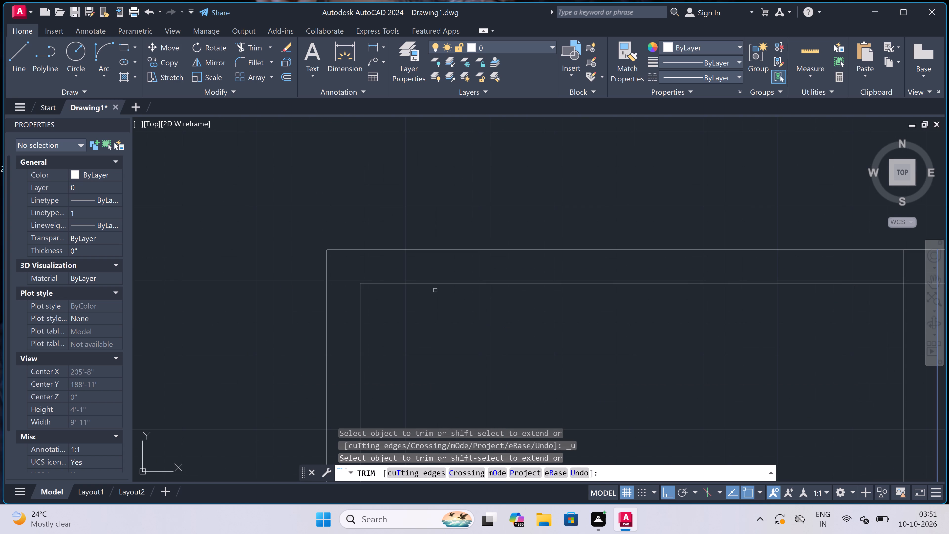
Trim away the north wall lines over the westernmost bay and the first vertical wall's lines north of the 4'2" line.
scroll(435, 290, "down", 4)
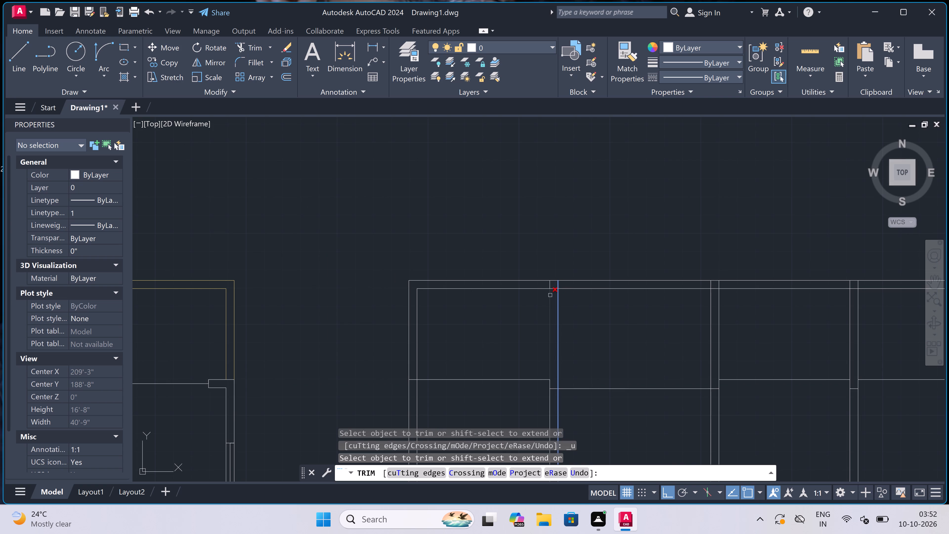
left_click(537, 299)
left_click(537, 263)
left_click(488, 330)
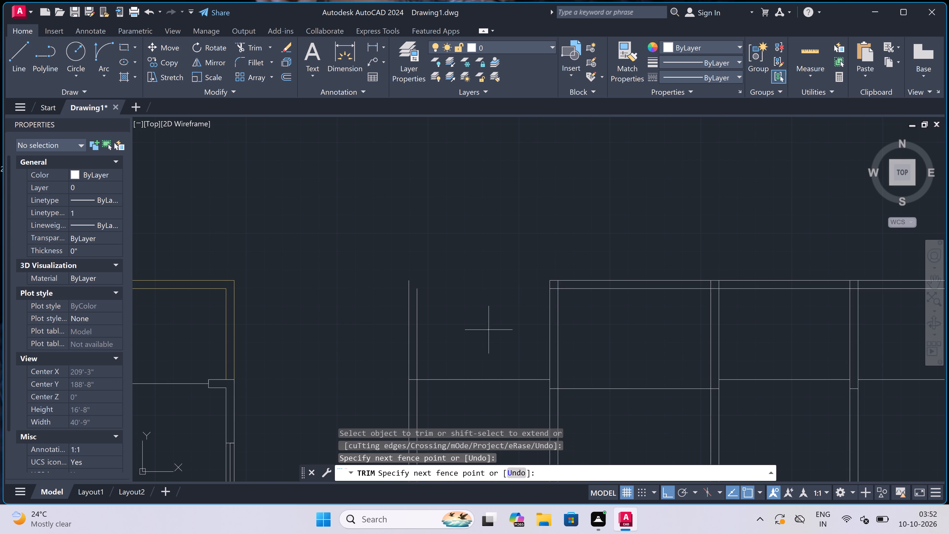
left_click(381, 350)
Trim the north wall lines over the easternmost bay and the easternmost wall's lines north of the 4'2" line.
scroll(412, 307, "down", 5)
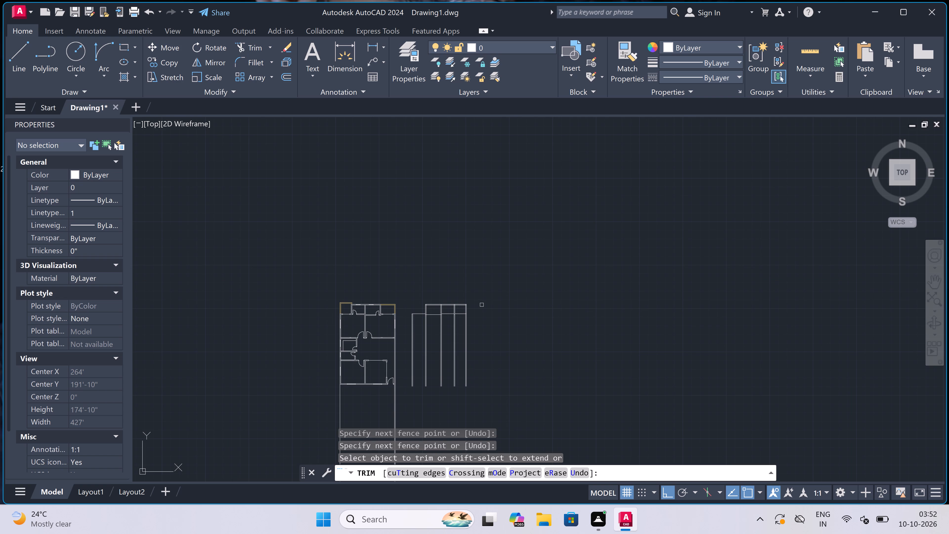
scroll(468, 302, "up", 4)
left_click(429, 343)
left_click(434, 291)
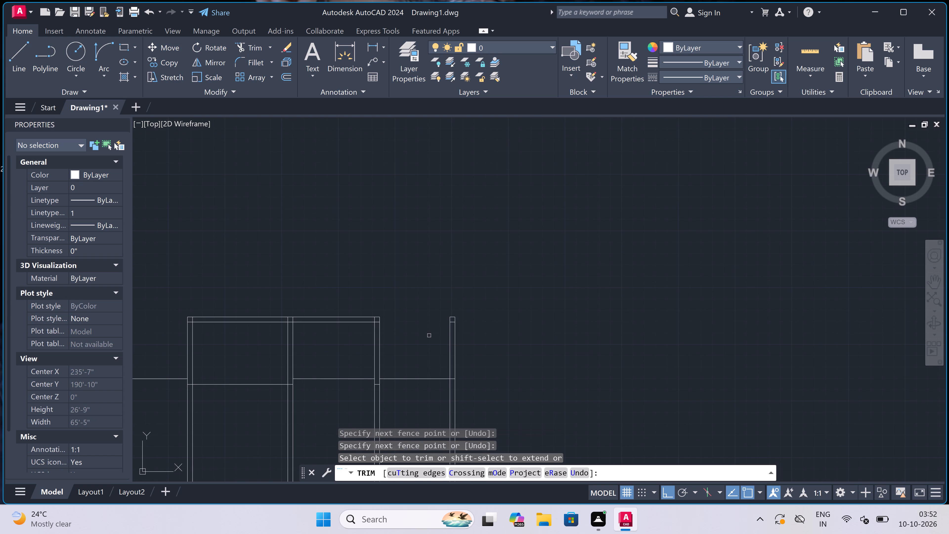
left_click(429, 335)
left_click(490, 347)
key("Escape")
Erase the leftover line fragments at the former northeast corner of the eastern block.
left_click_drag(457, 289, 457, 295)
left_click(429, 357)
key("Delete")
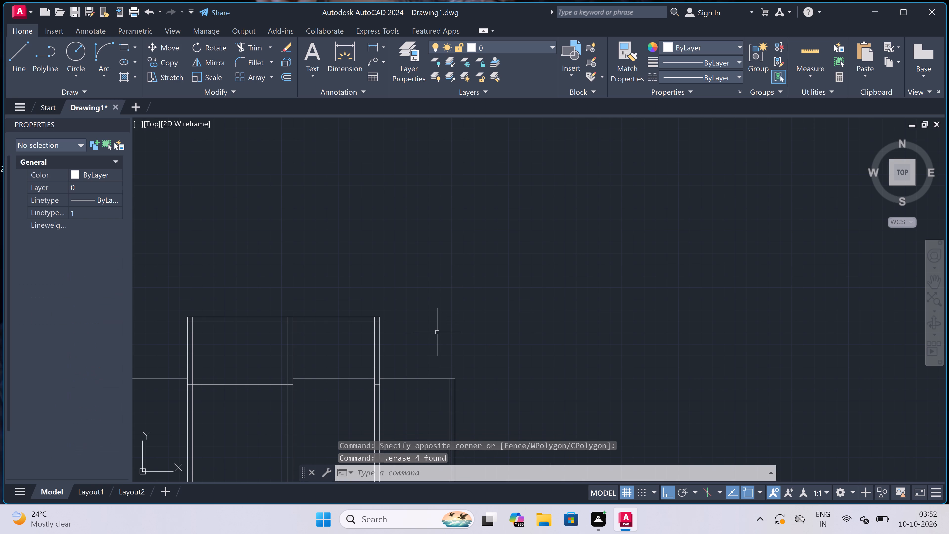
On layer line1, draw the inner wall line of the eastern block's northeast corner, from the easternmost wall up and west to the north wall.
key("l")
key("Escape")
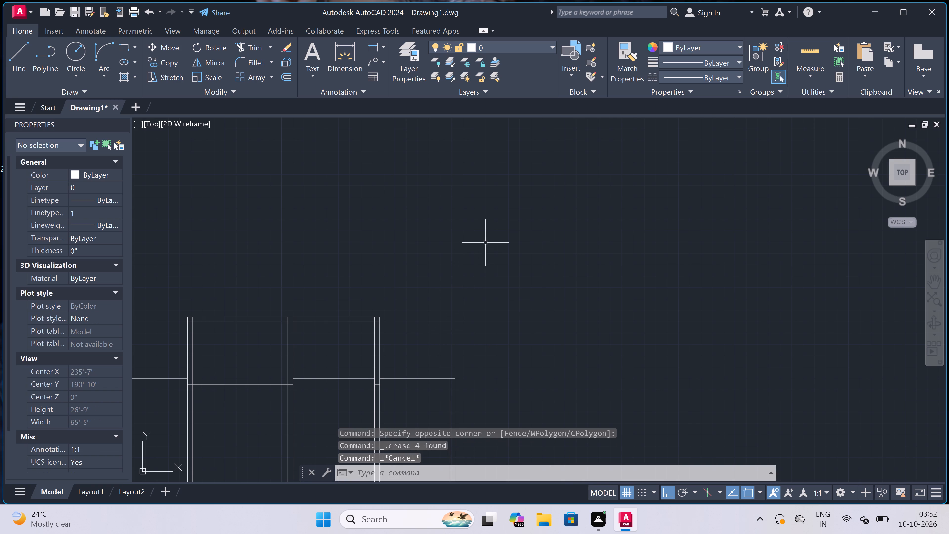
left_click(488, 43)
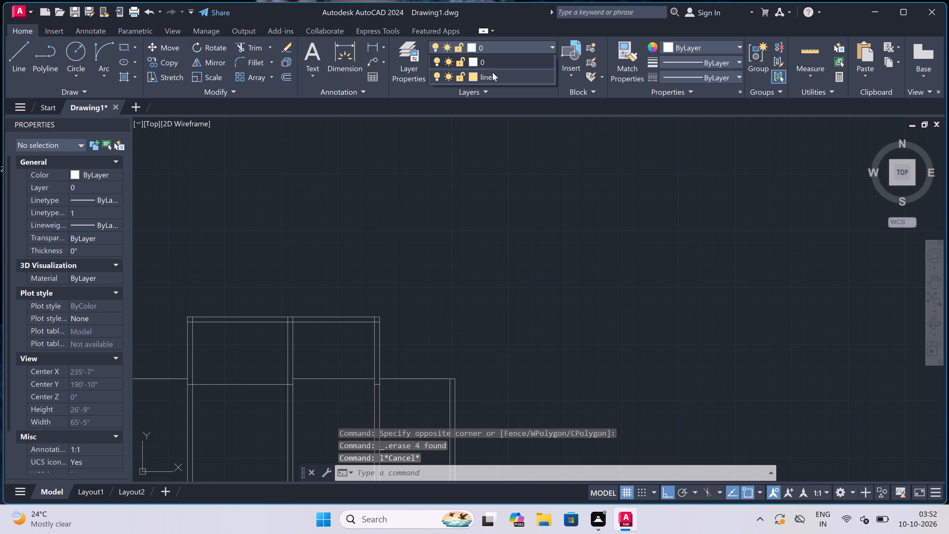
left_click(493, 73)
type("l")
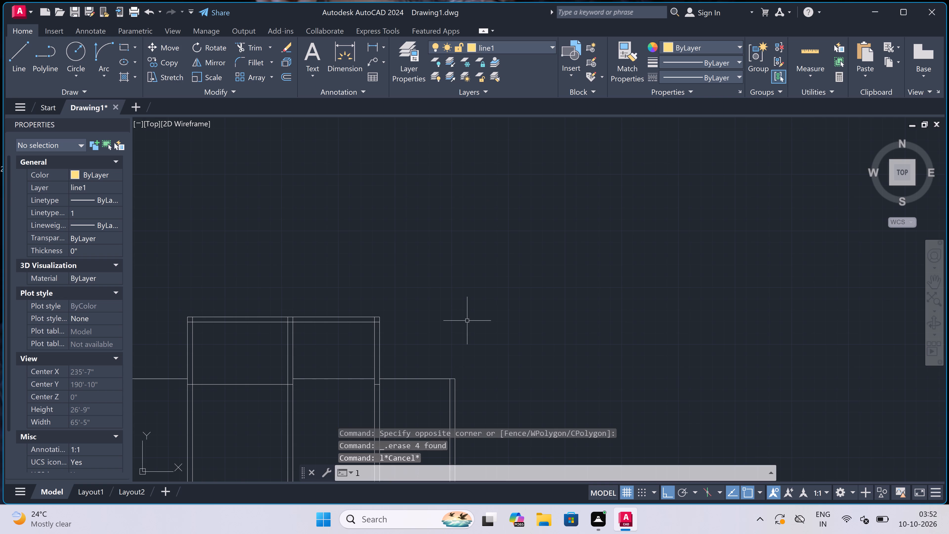
key("space")
scroll(451, 372, "up", 1)
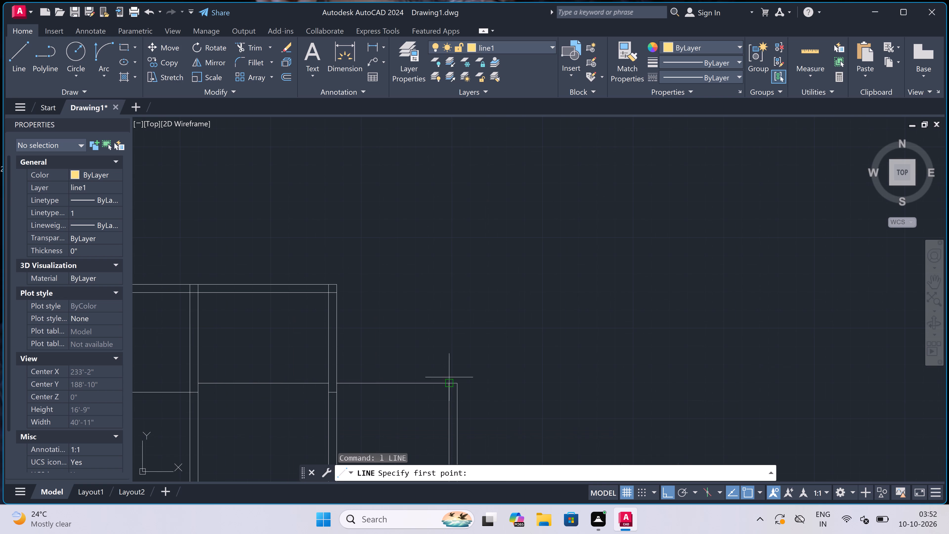
left_click(449, 382)
scroll(445, 294, "up", 2)
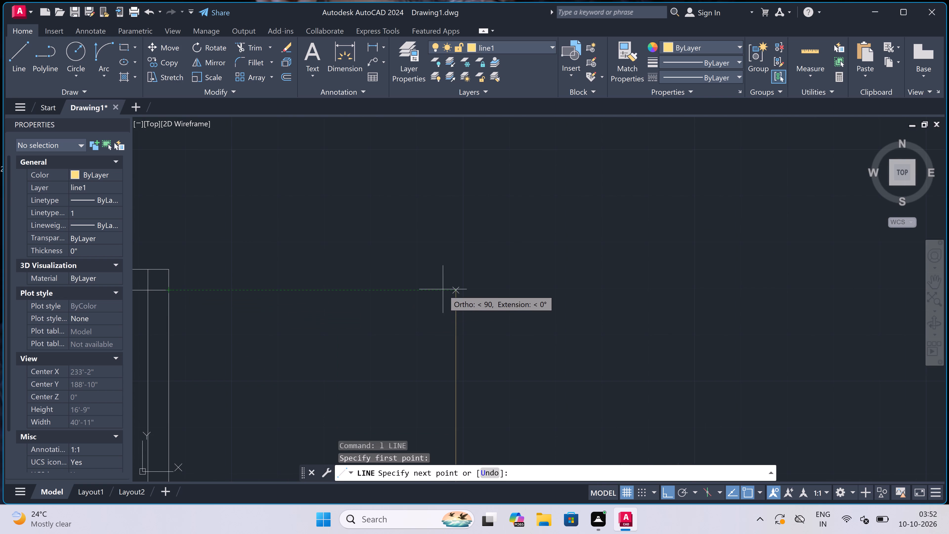
left_click(455, 291)
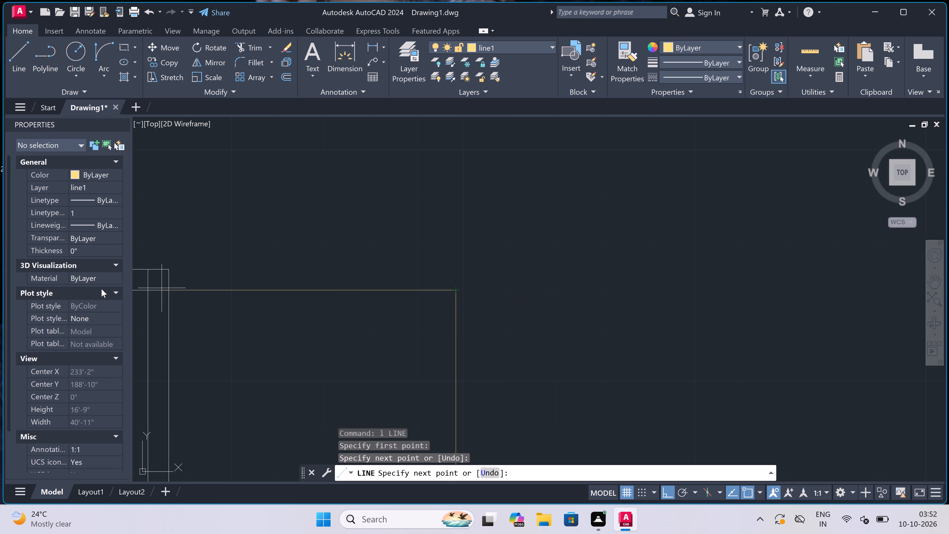
left_click(170, 289)
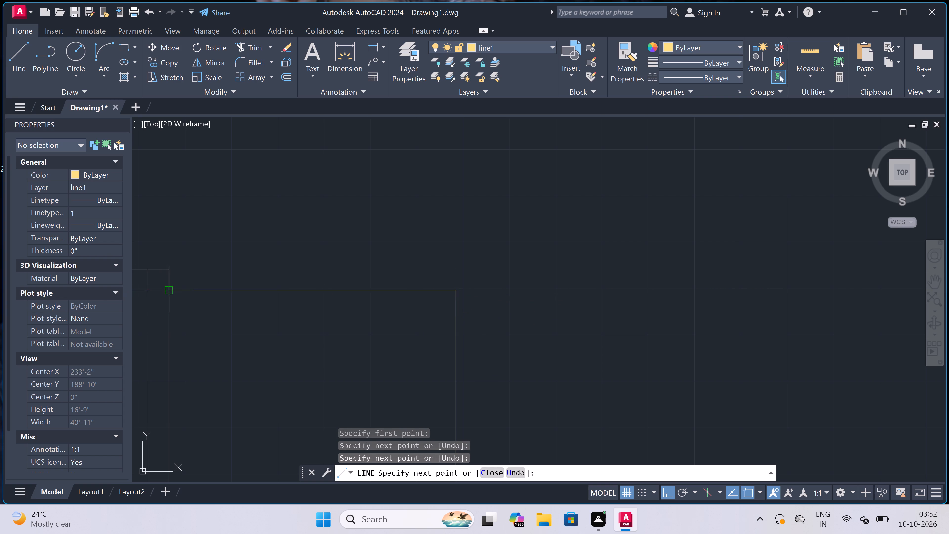
key("Escape")
Draw the outer wall line of the northeast corner, running 4.5" past the inner line and down to the easternmost wall's outer face.
key("space")
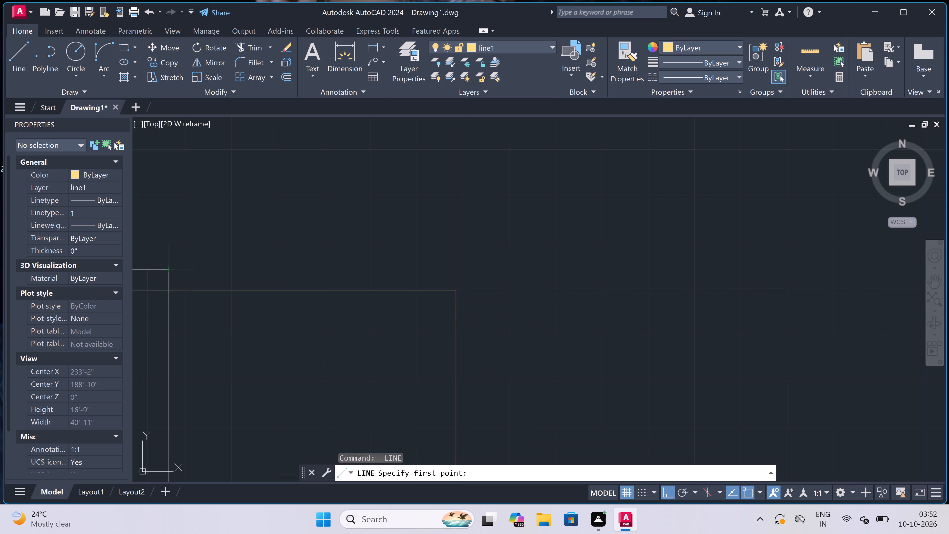
left_click_drag(169, 271, 172, 272)
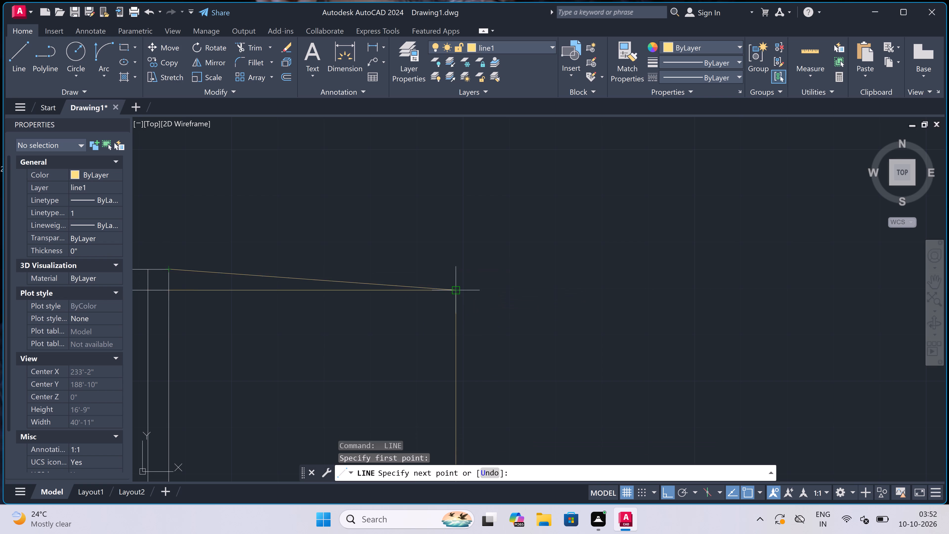
left_click(457, 270)
scroll(457, 270, "down", 2)
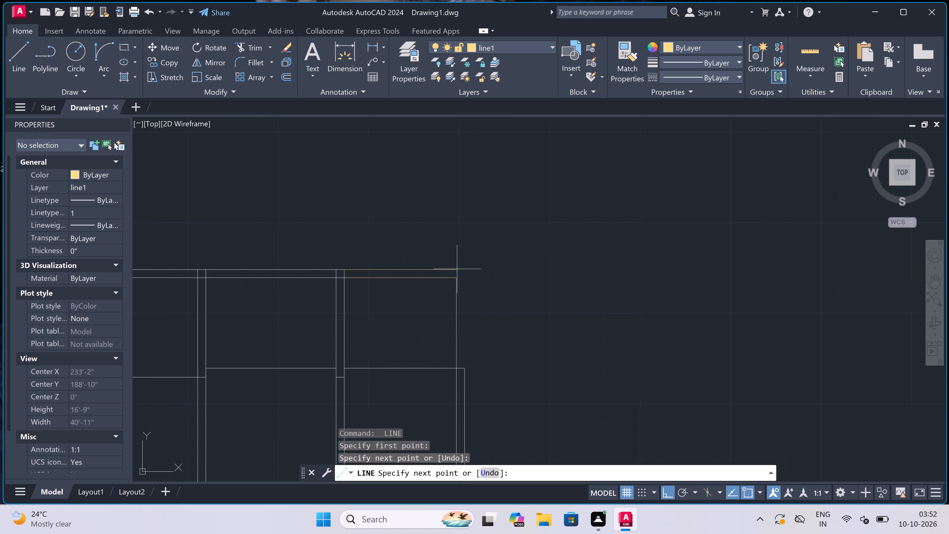
type("4.5\"")
key("space")
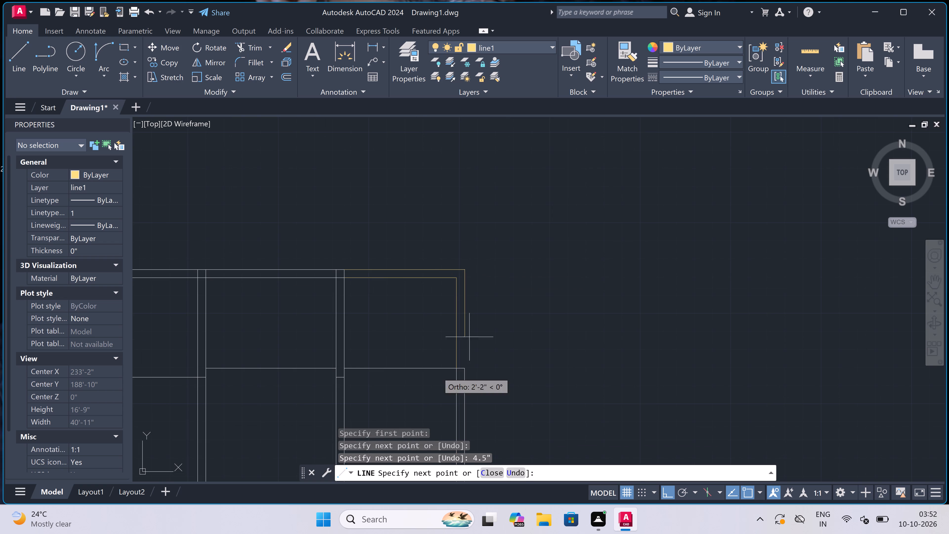
left_click(463, 367)
key("Escape")
scroll(570, 311, "down", 3)
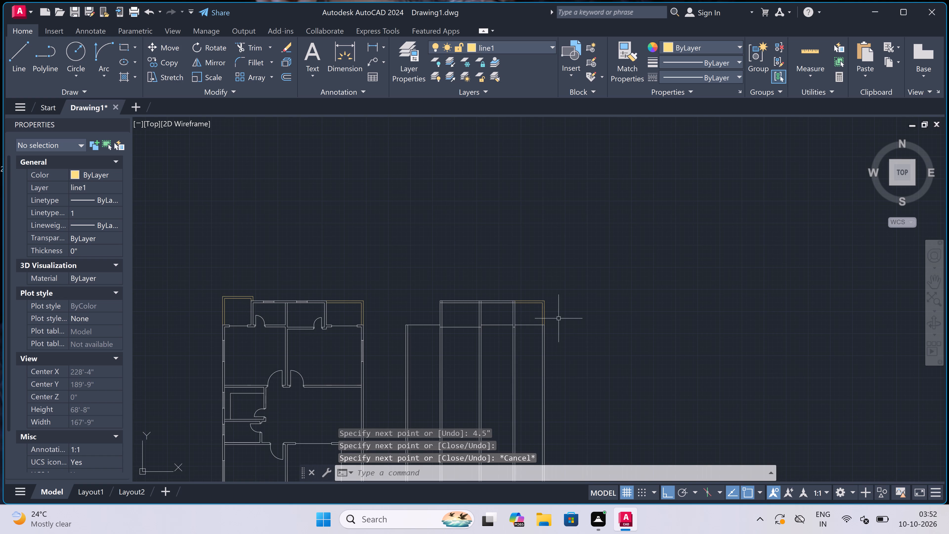
Draw a 5'2" vertical line north from the outer corner of the eastern block's westernmost wall.
scroll(387, 324, "up", 1)
key("space")
scroll(433, 323, "up", 1)
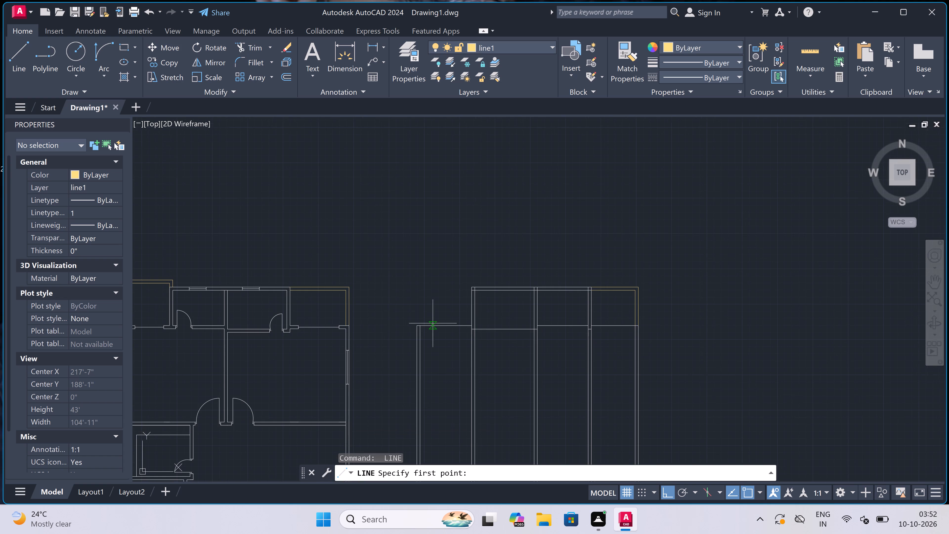
scroll(416, 325, "up", 1)
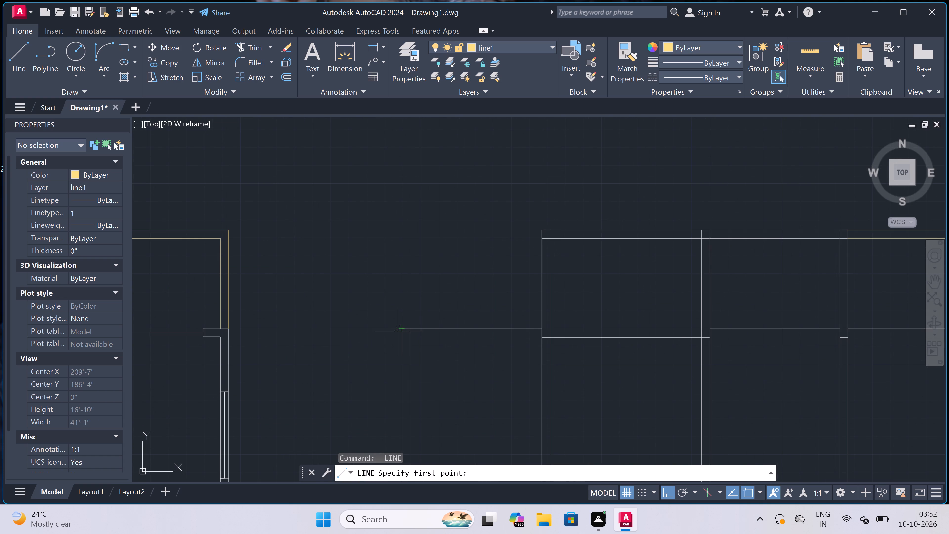
left_click(402, 330)
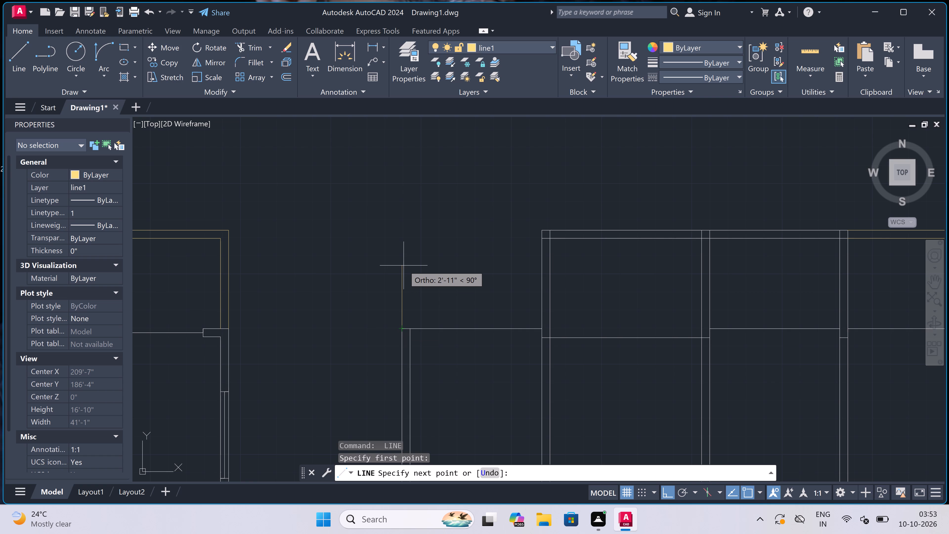
type("5'")
type("2\"")
key("space")
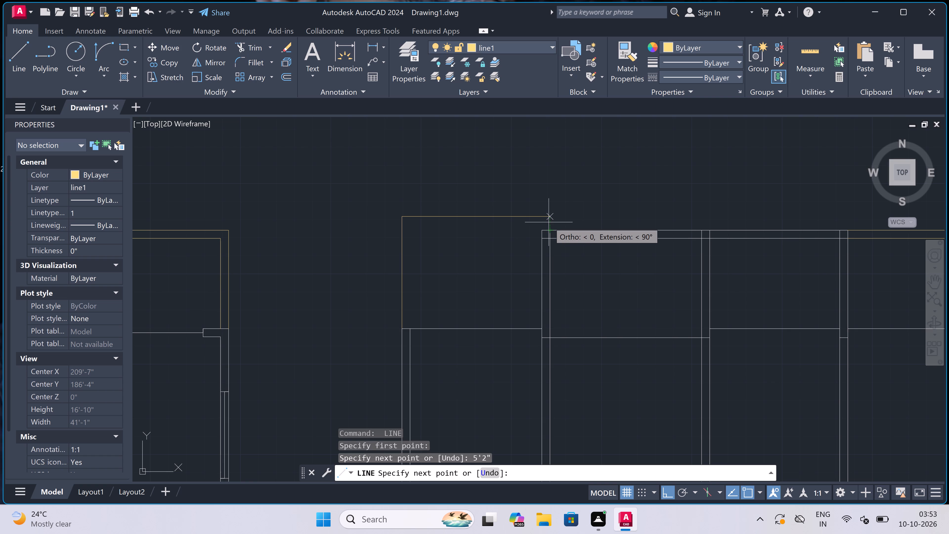
scroll(549, 222, "up", 2)
scroll(549, 222, "down", 1)
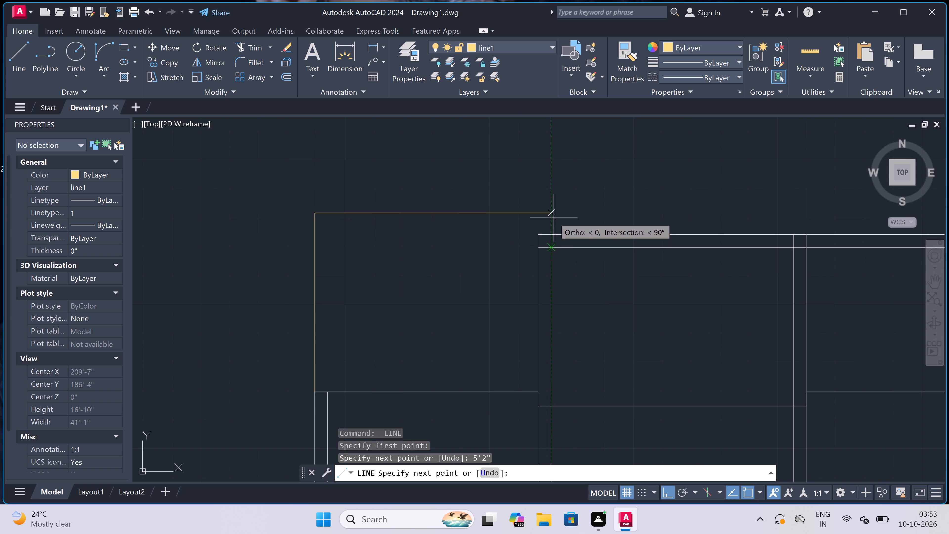
key("Escape")
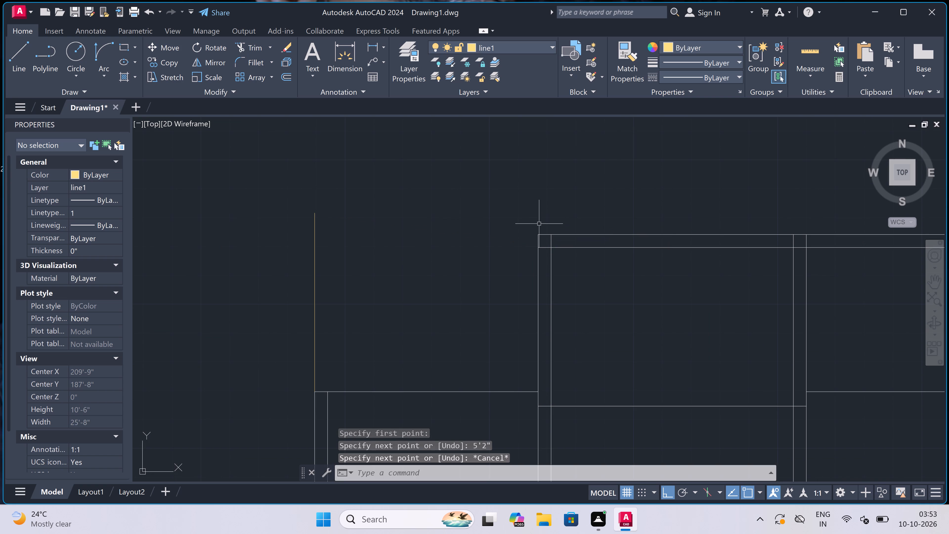
Draw the north wall's two lines over the westernmost bay, spaced 4.5" apart, between the new vertical line and the first interior wall.
key("space")
left_click(537, 236)
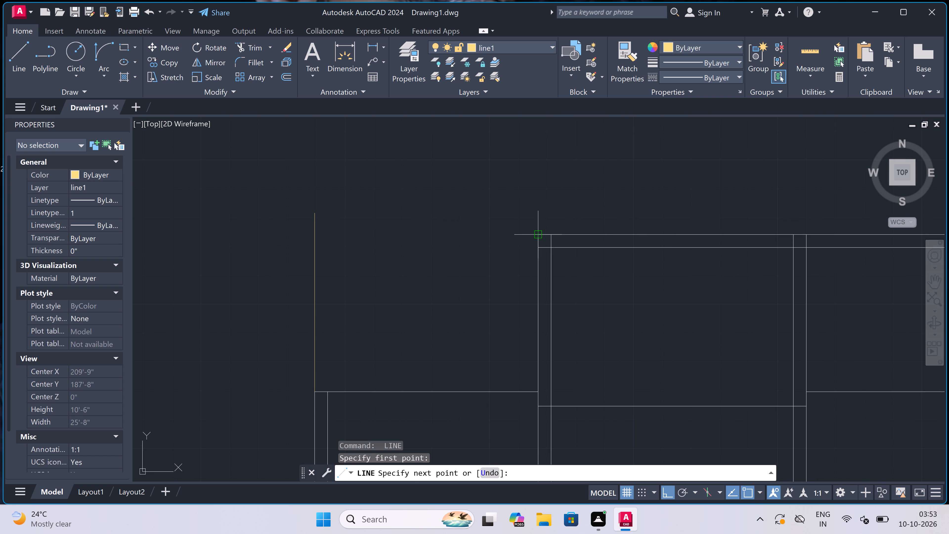
left_click(313, 239)
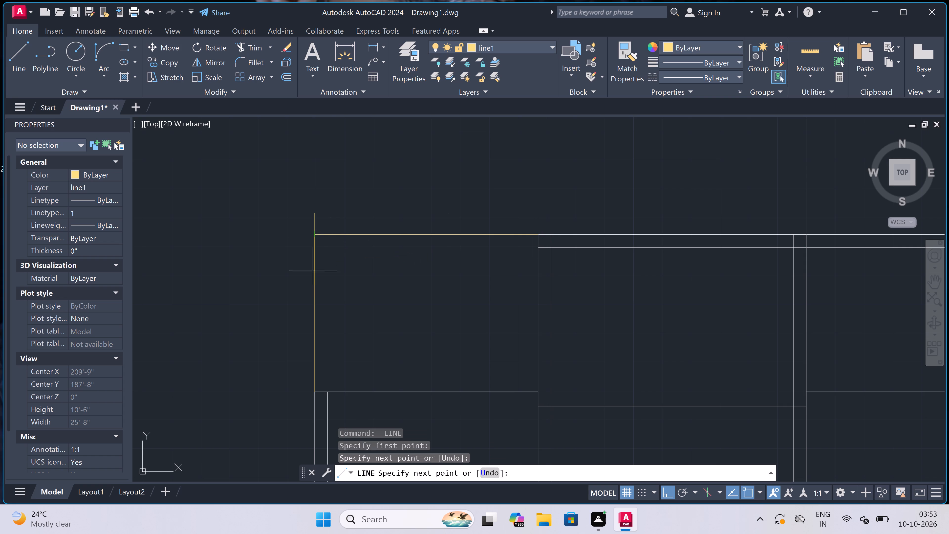
type("4.5\"")
key("space")
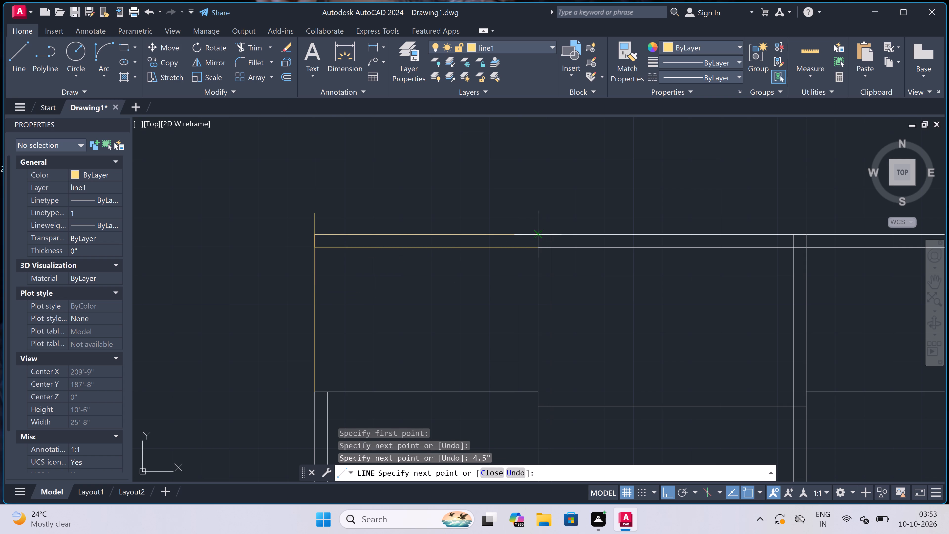
left_click(535, 247)
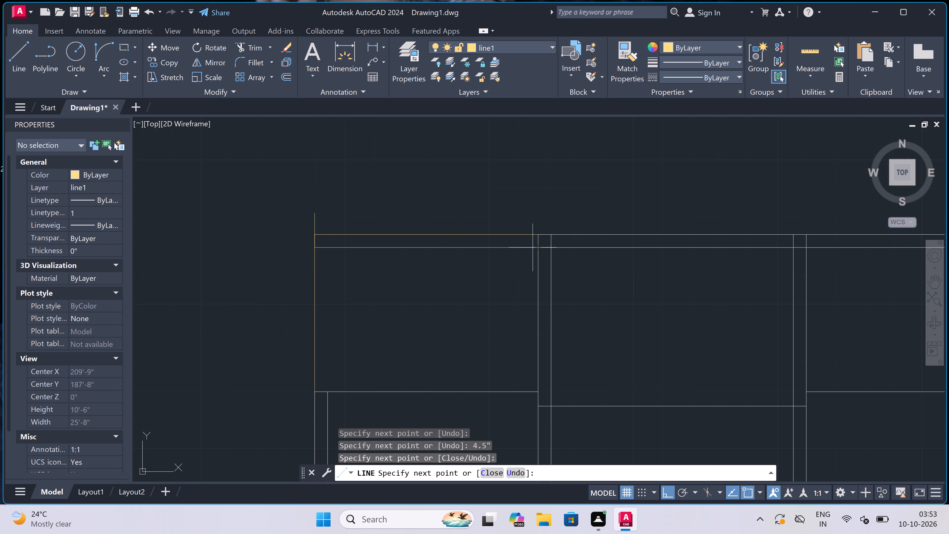
key("Escape")
Draw the westernmost wall's inner line, offset 4.5" from its outer line, from the north wall down to the existing wall.
key("space")
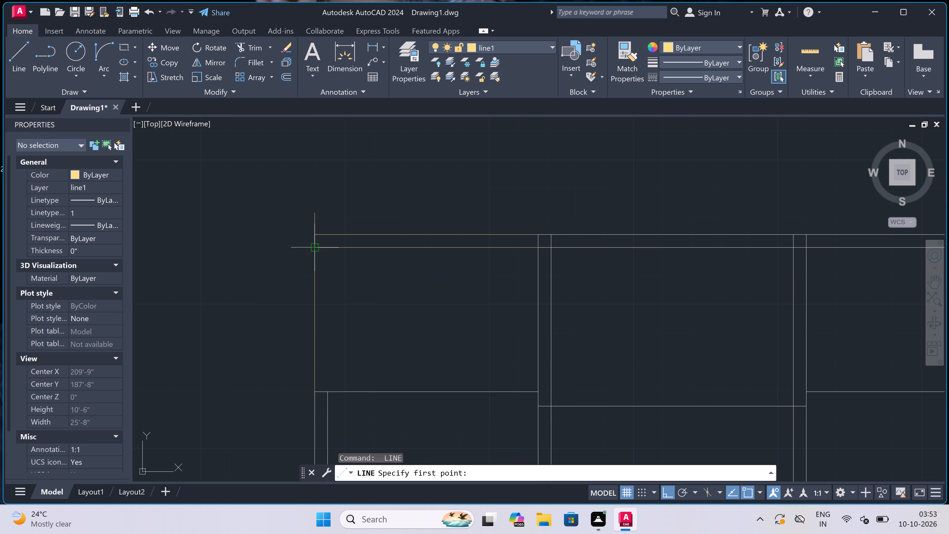
left_click(315, 249)
type("4.5\"")
key("space")
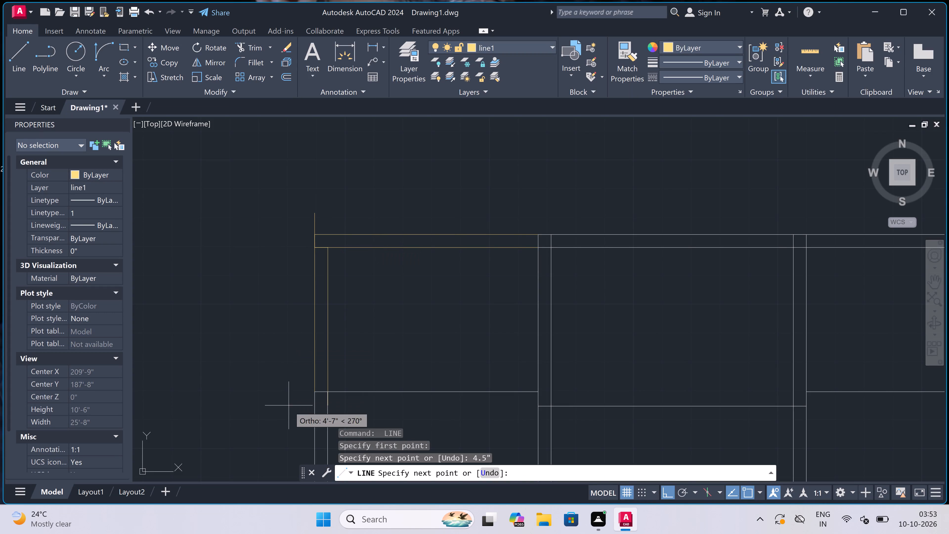
left_click(327, 388)
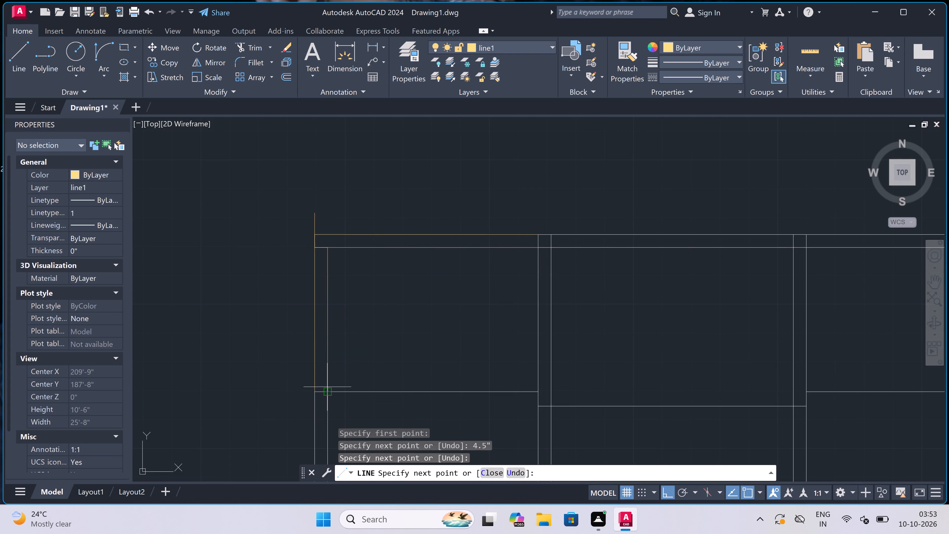
key("Escape")
Trim the inner-line overlap and the projecting vertical line end at the eastern block's northwest corner.
key("t")
key("r")
key("space")
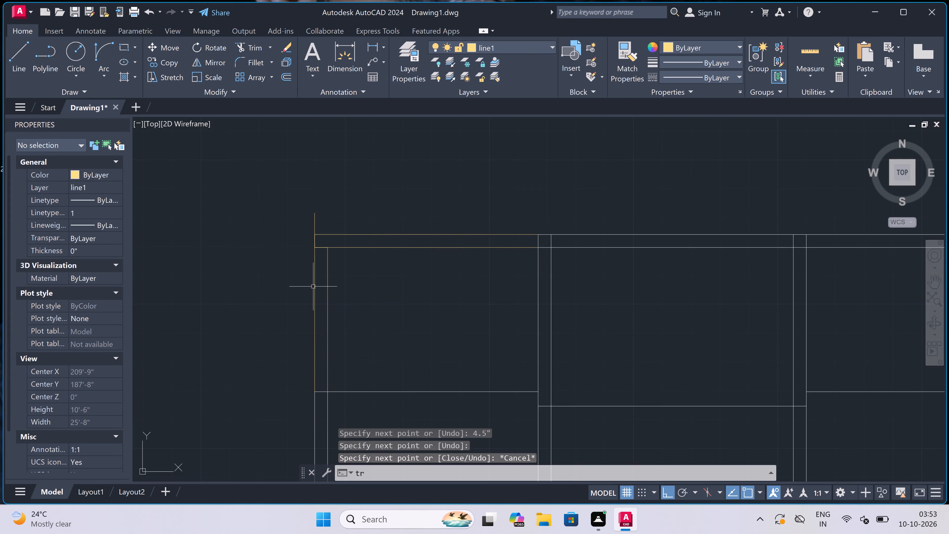
left_click(324, 244)
left_click(325, 253)
left_click(320, 222)
left_click(300, 229)
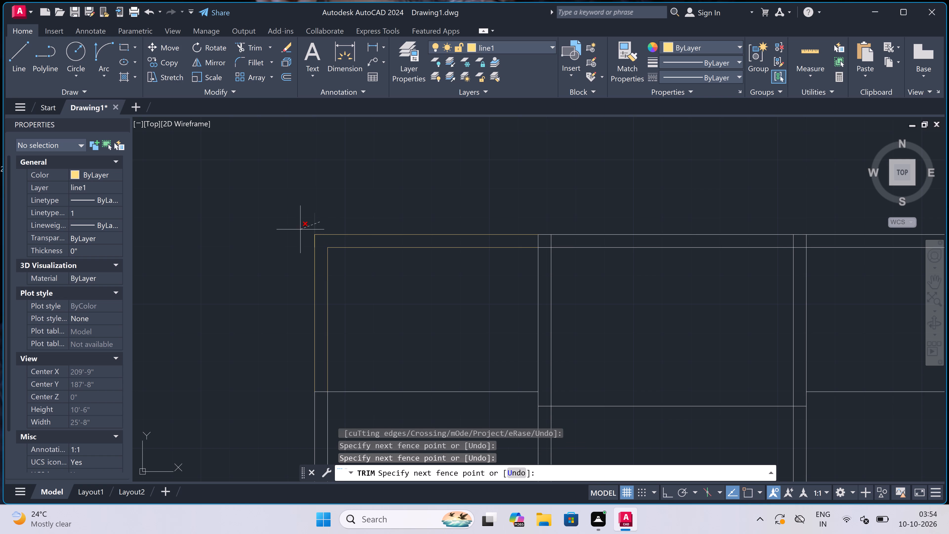
scroll(494, 200, "down", 3)
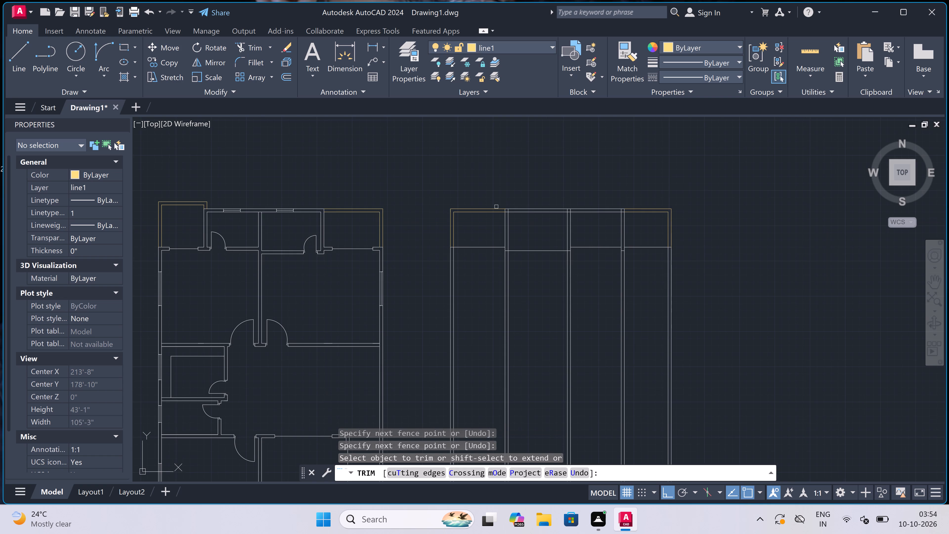
Trim the crossing line segments inside the junction of the first interior wall and the north wall.
scroll(507, 215, "up", 5)
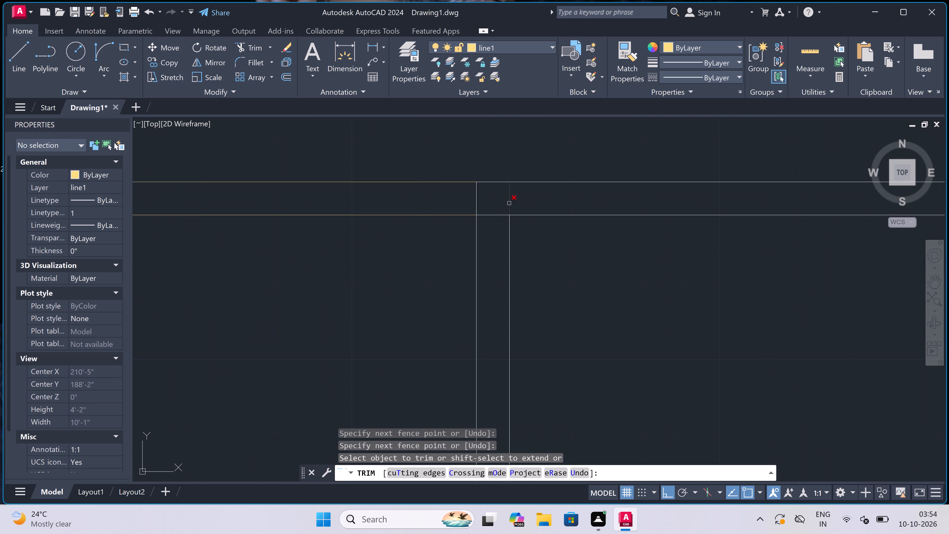
left_click(509, 203)
left_click(499, 210)
left_click(498, 236)
scroll(498, 216, "down", 5)
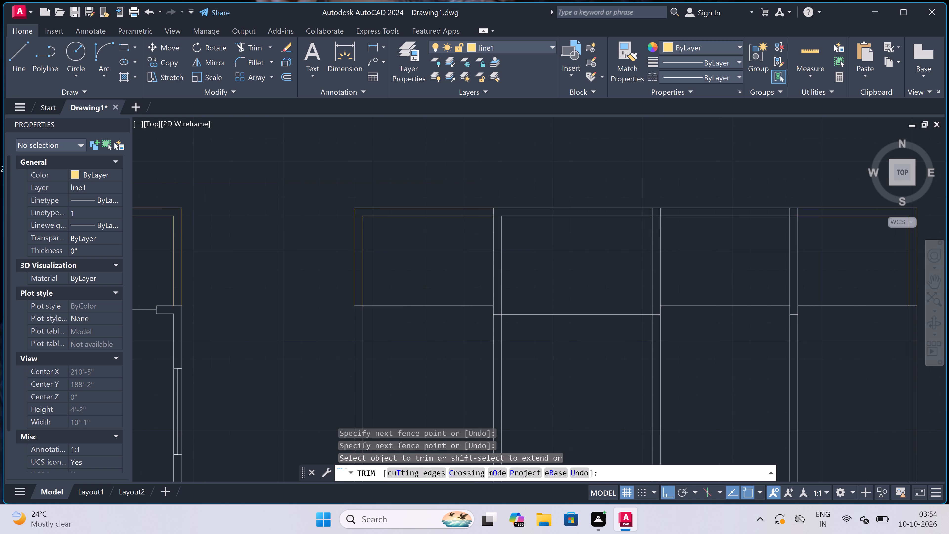
scroll(480, 257, "up", 3)
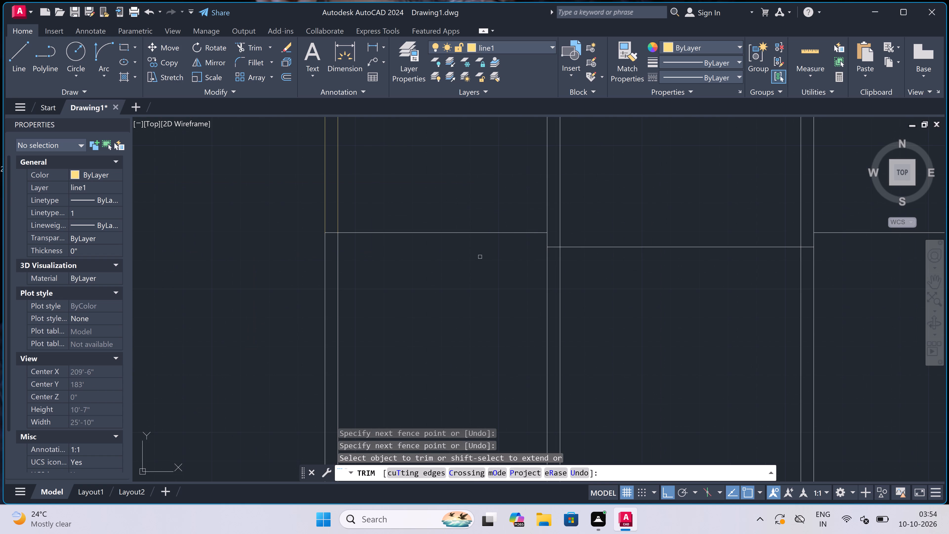
key("Escape")
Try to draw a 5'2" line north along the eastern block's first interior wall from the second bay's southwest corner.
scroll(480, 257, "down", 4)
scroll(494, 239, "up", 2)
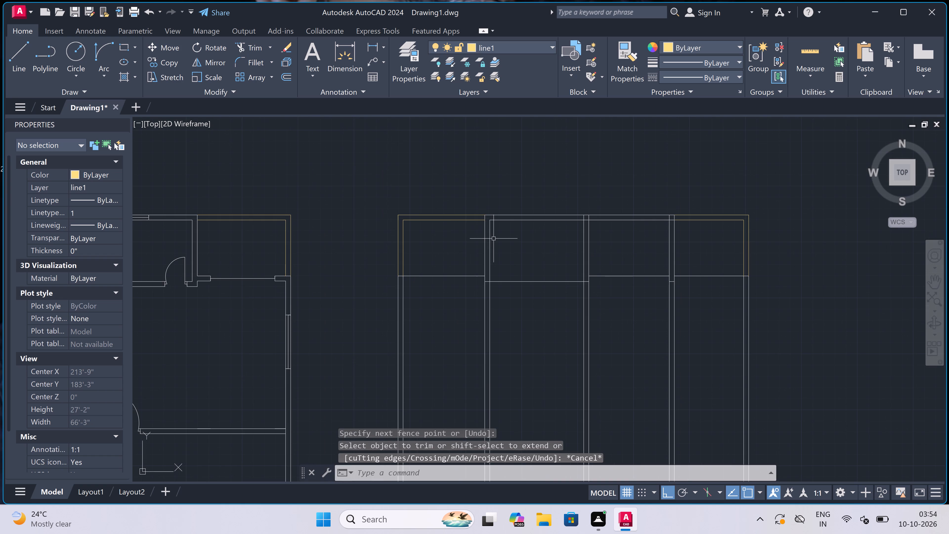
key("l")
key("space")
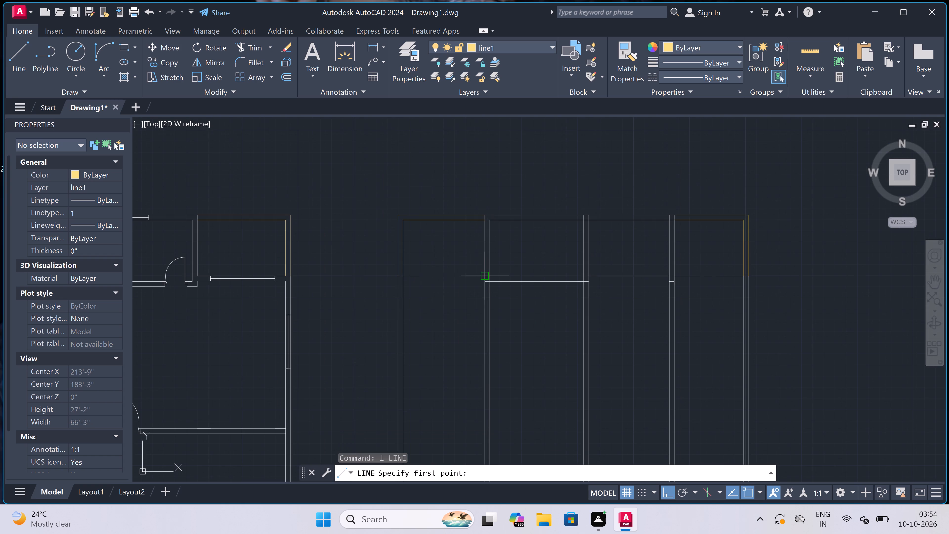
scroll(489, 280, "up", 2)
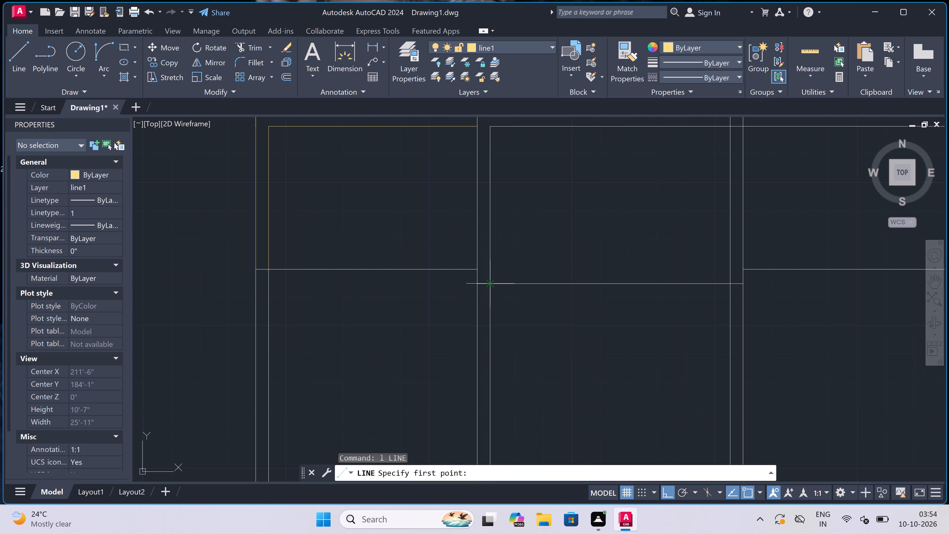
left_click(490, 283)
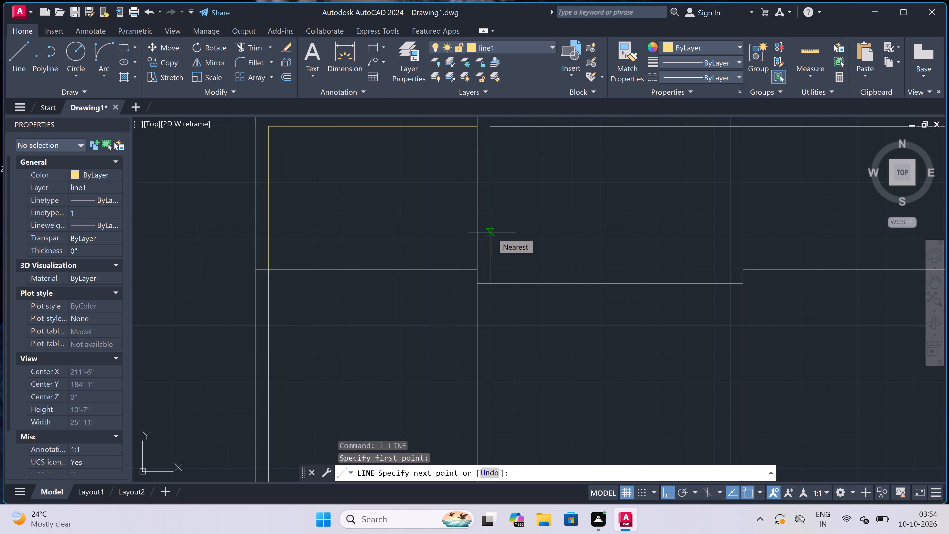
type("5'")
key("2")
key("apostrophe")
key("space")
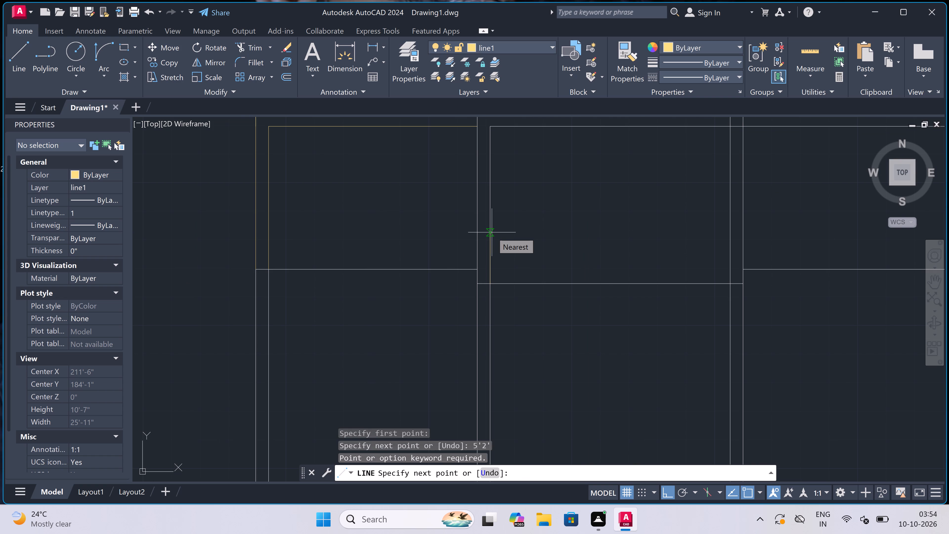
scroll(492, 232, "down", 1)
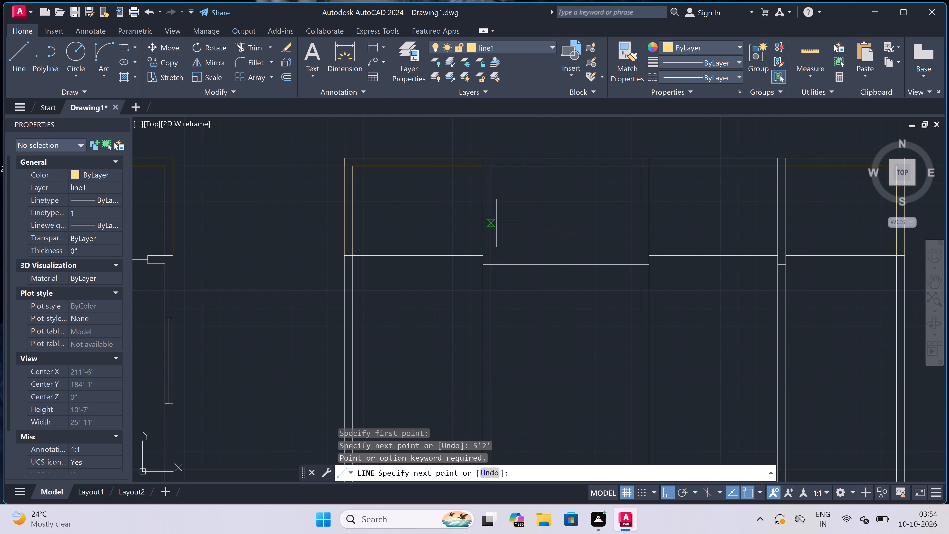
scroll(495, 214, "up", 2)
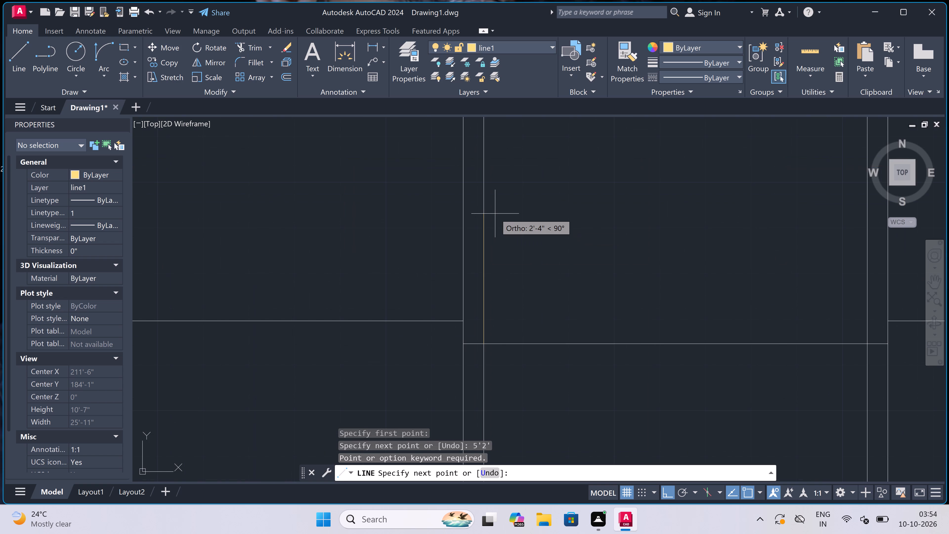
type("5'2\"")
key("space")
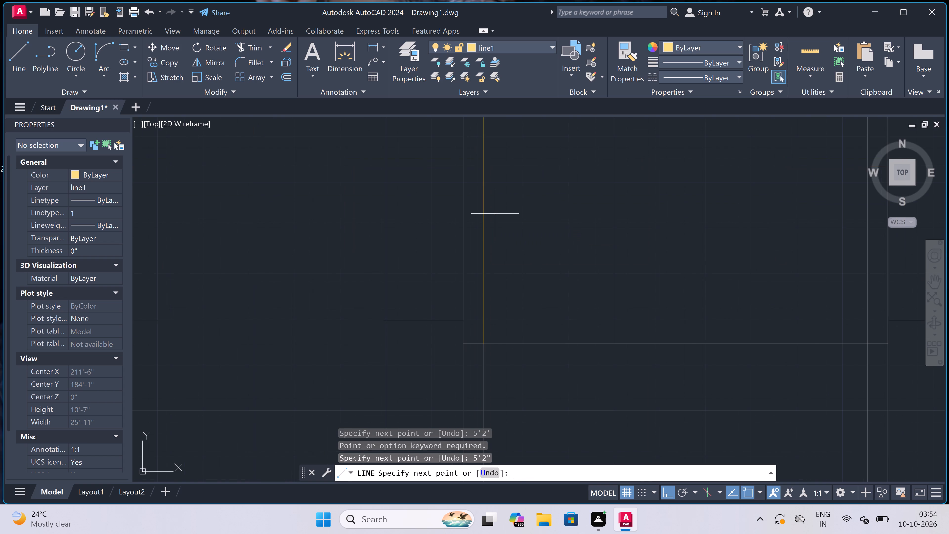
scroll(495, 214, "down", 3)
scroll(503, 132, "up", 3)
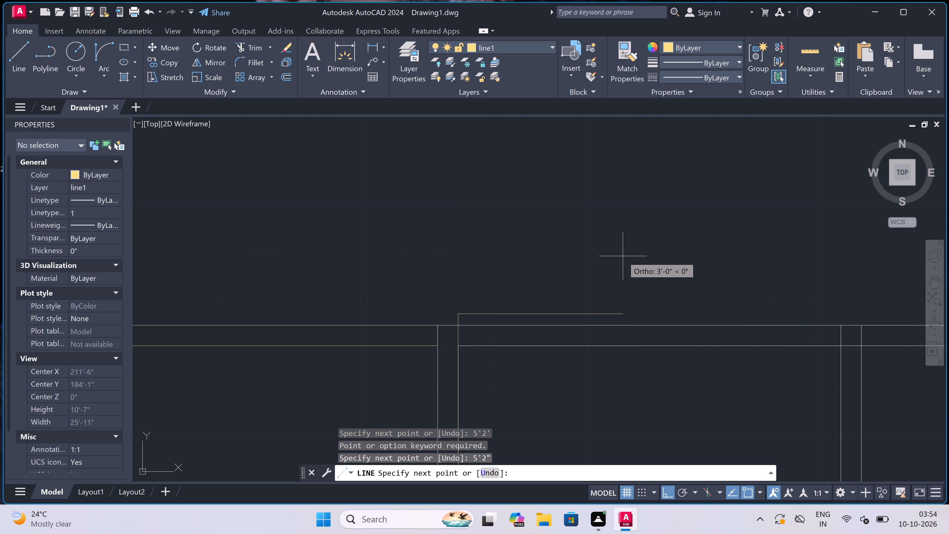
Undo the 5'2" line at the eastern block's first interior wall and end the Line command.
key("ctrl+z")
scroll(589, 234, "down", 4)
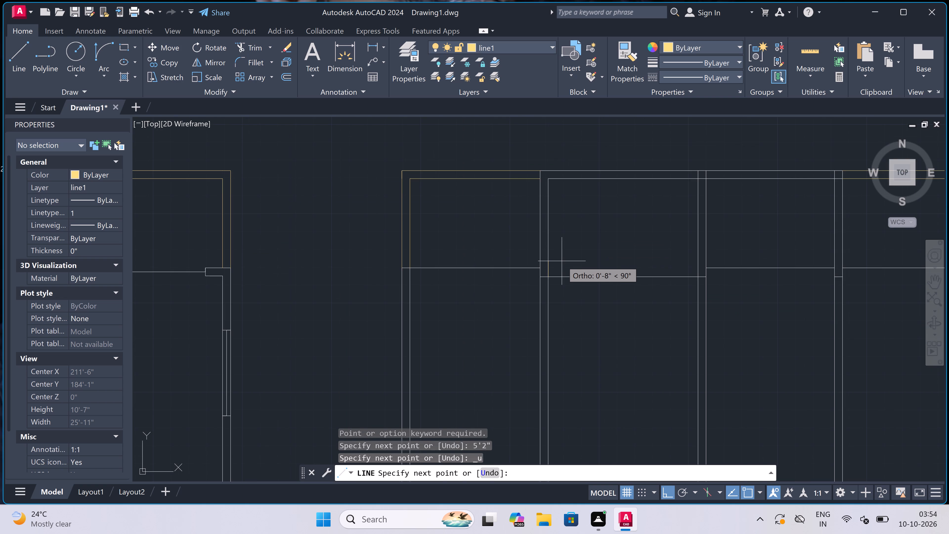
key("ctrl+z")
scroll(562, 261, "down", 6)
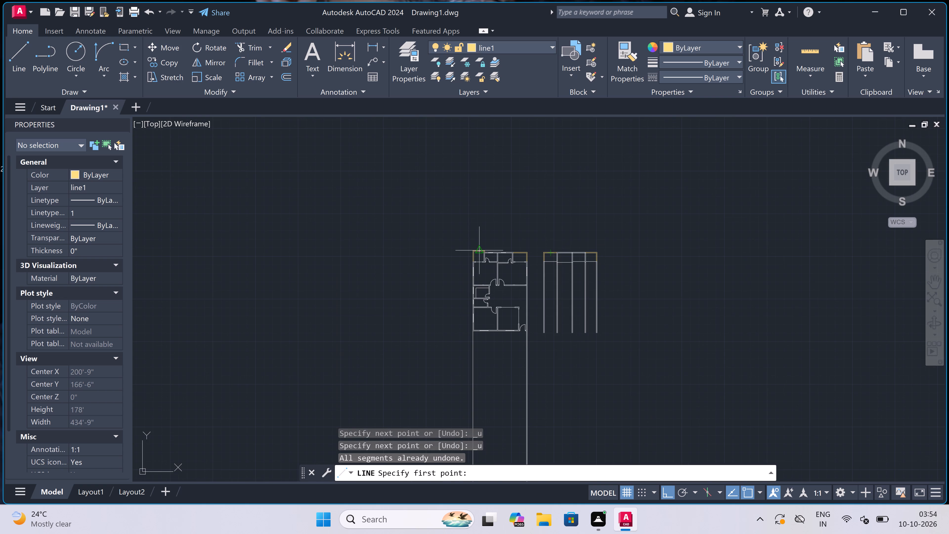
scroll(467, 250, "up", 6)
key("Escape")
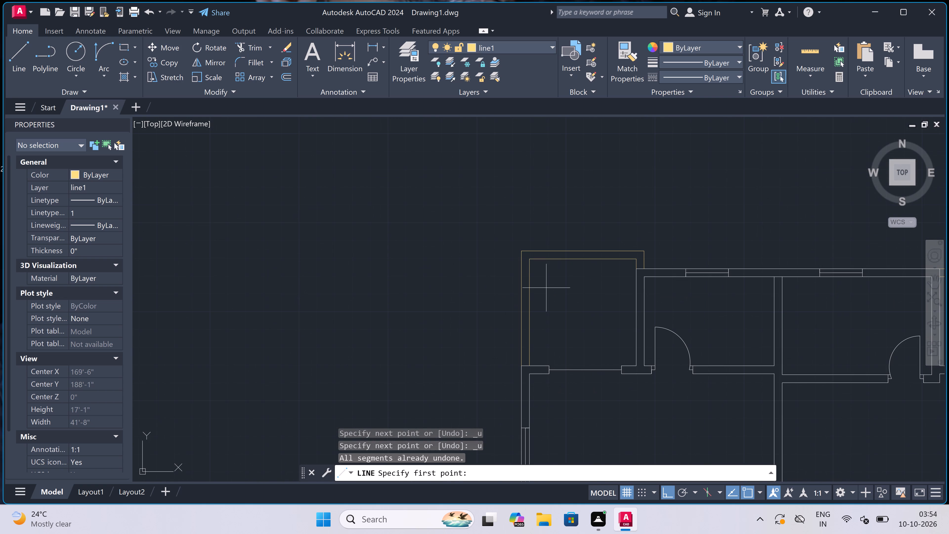
Draw a line 6'1" north from the original plan's northwest room's inner southwest corner, east to the outer east face, and down to the old north wall.
key("space")
left_click(529, 367)
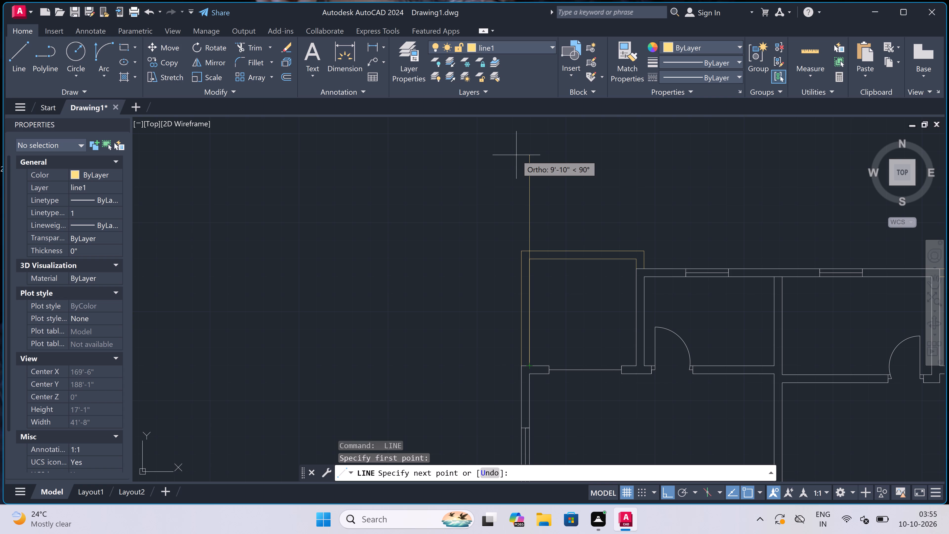
type("6'1")
key("shift+quotedbl")
key("space")
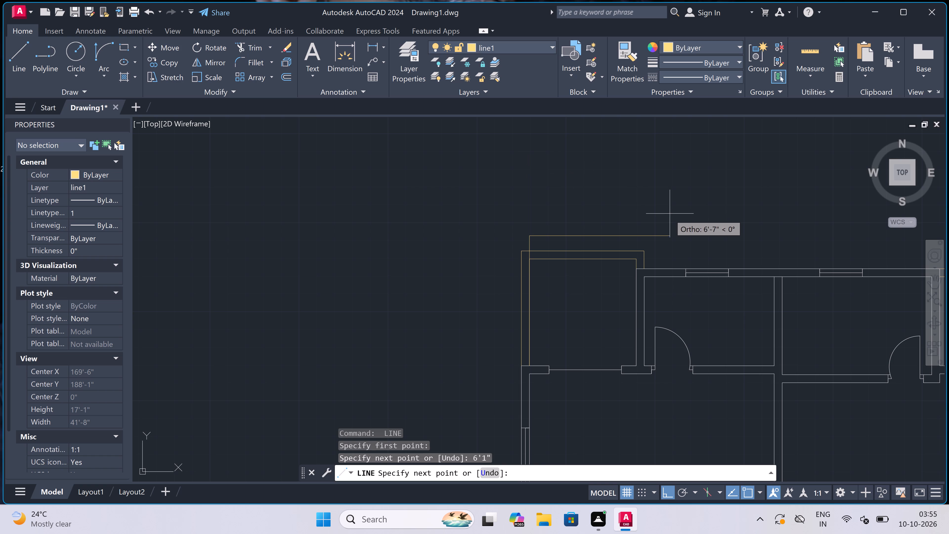
scroll(638, 243, "up", 2)
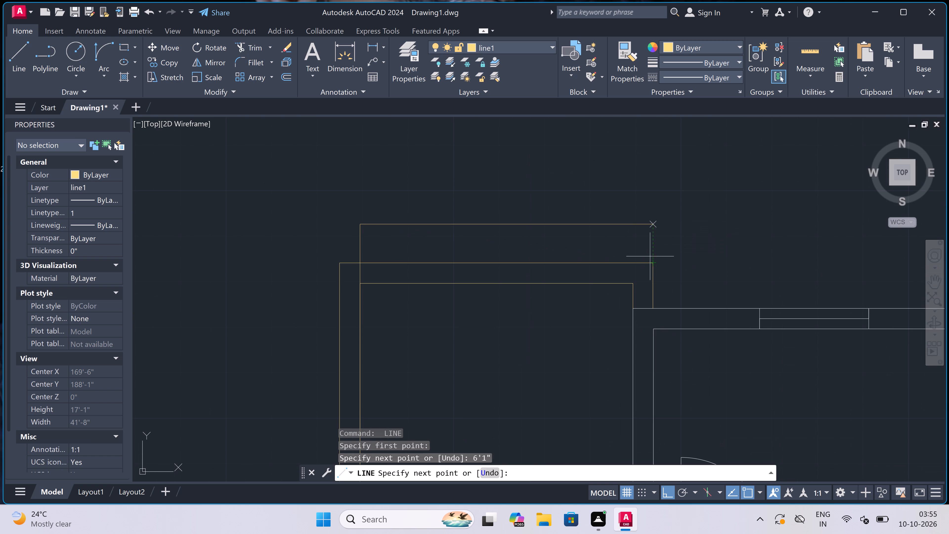
left_click(654, 223)
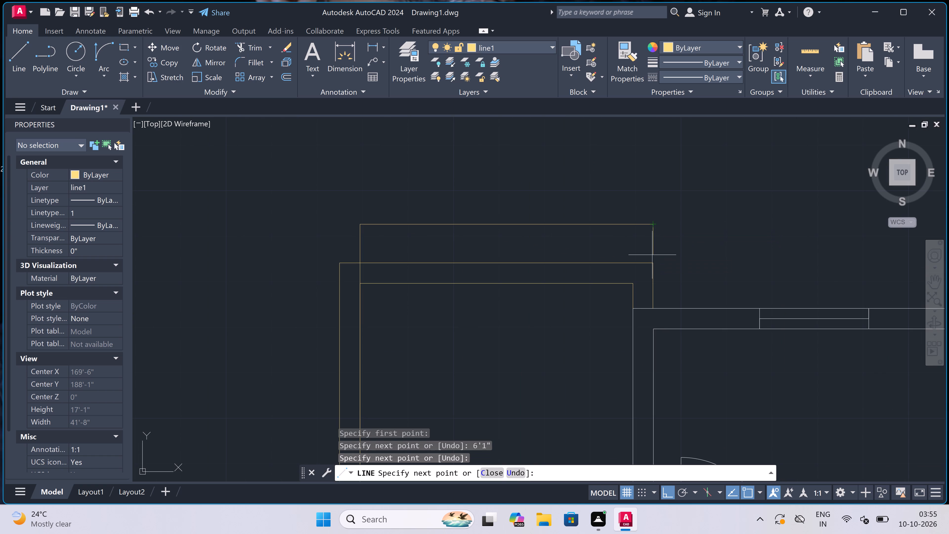
left_click(652, 262)
key("Escape")
Extend the northwest room's outer west line to 4.5" above the new top line, then draw it east and down to the room's inner corner.
key("space")
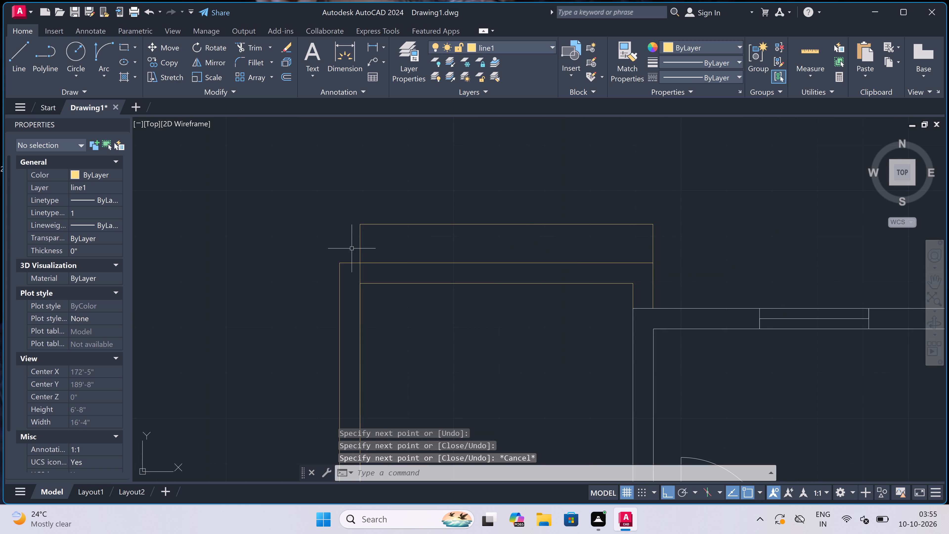
left_click(339, 263)
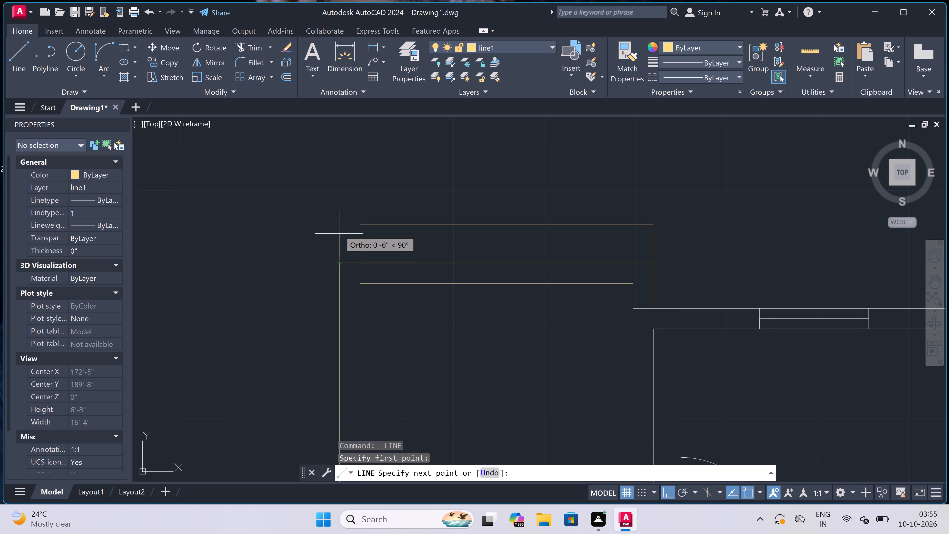
scroll(339, 229, "up", 4)
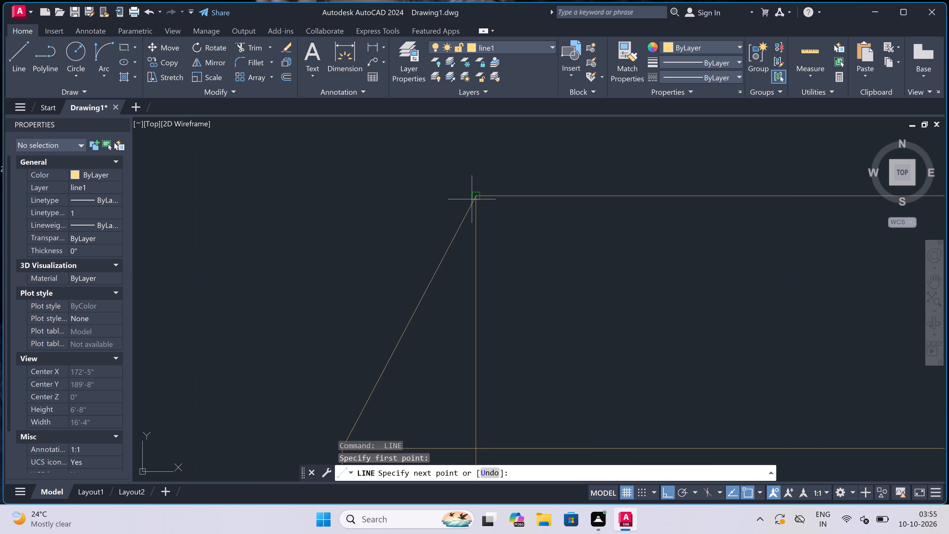
left_click(342, 196)
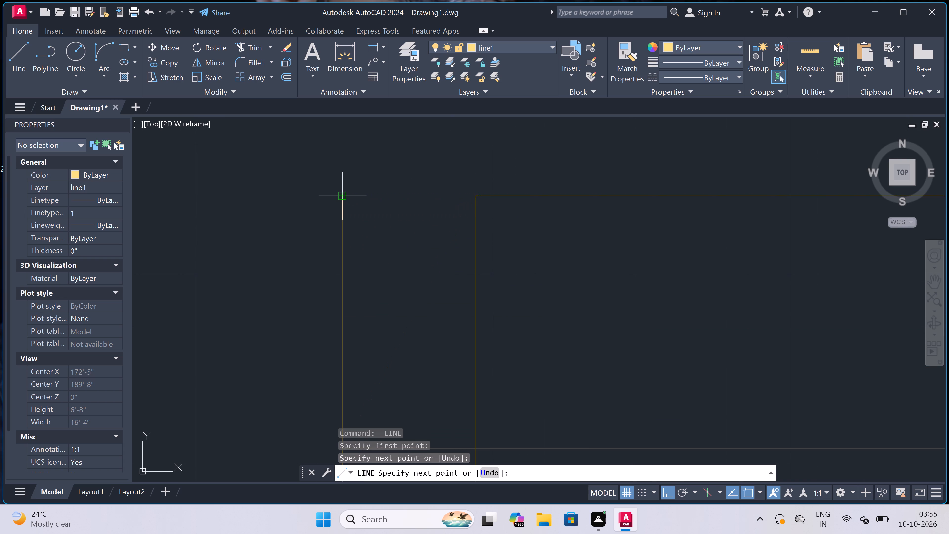
scroll(342, 196, "down", 4)
scroll(344, 172, "up", 3)
type("4.5\"")
key("space")
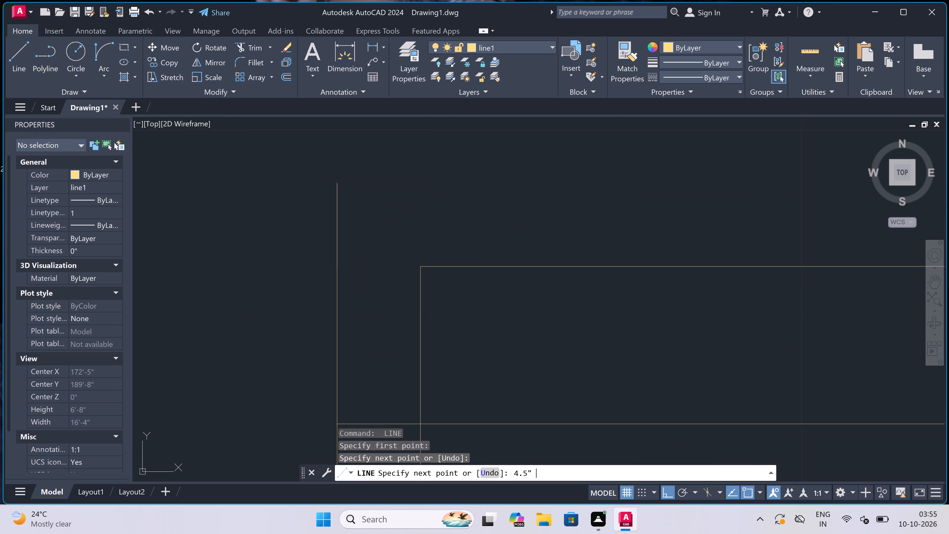
scroll(344, 172, "down", 2)
scroll(638, 173, "down", 2)
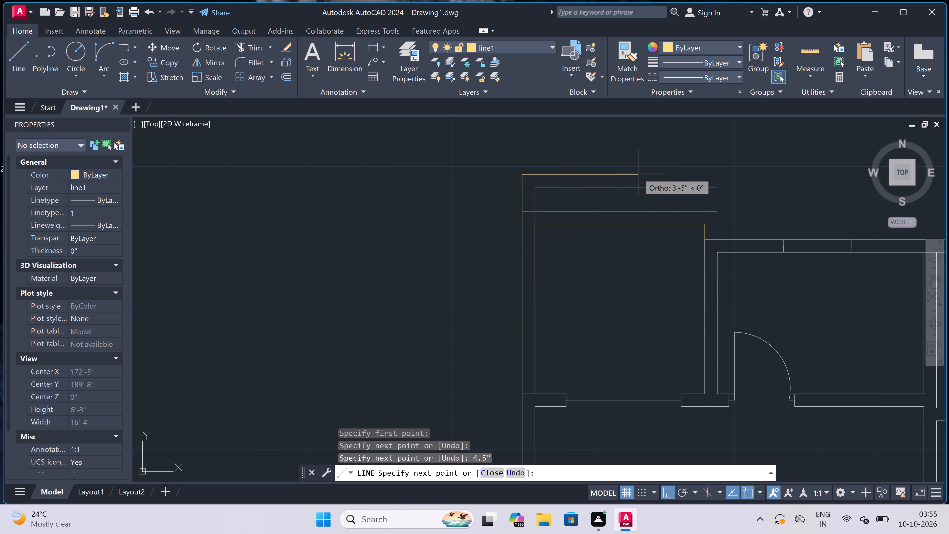
scroll(720, 192, "up", 2)
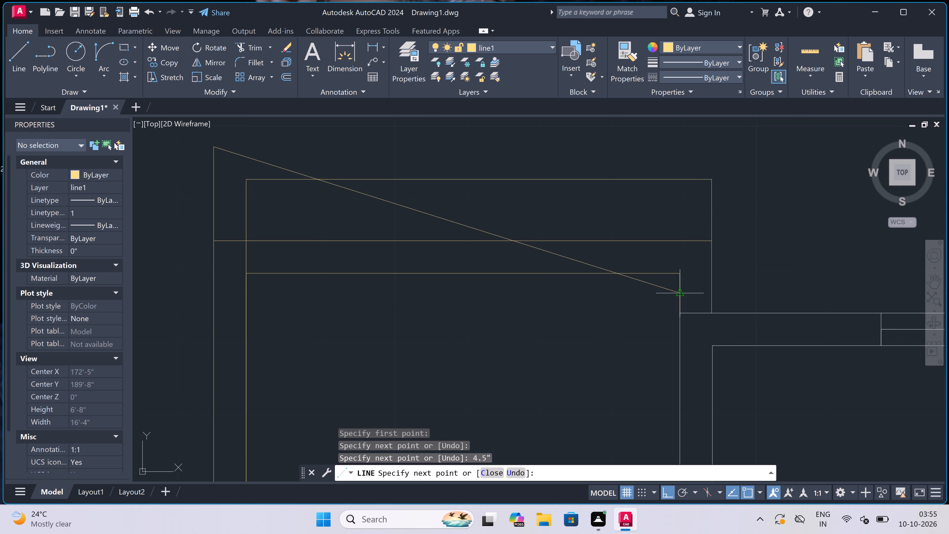
left_click(680, 154)
left_click(683, 270)
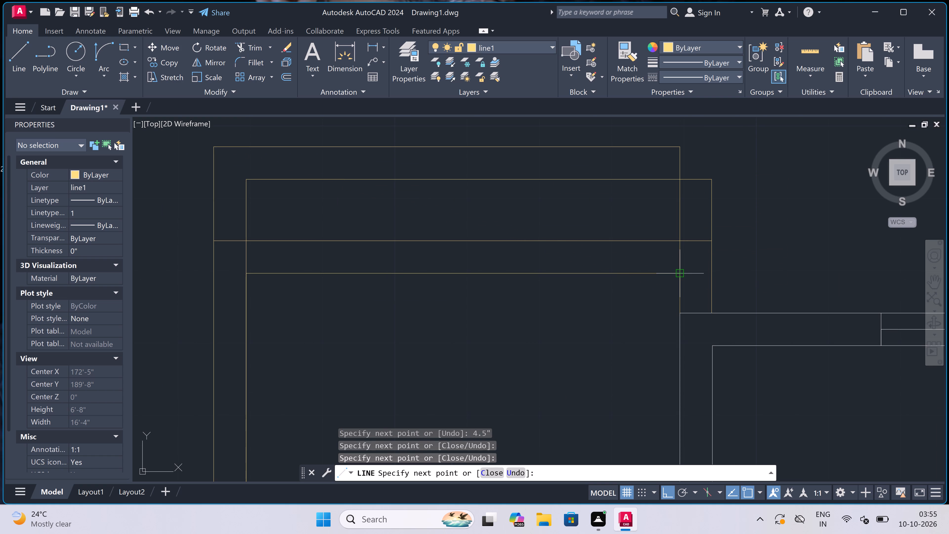
key("Escape")
Fillet the northwest room's new outer north line with its outer east line into a square corner at radius 0.
key("f")
key("space")
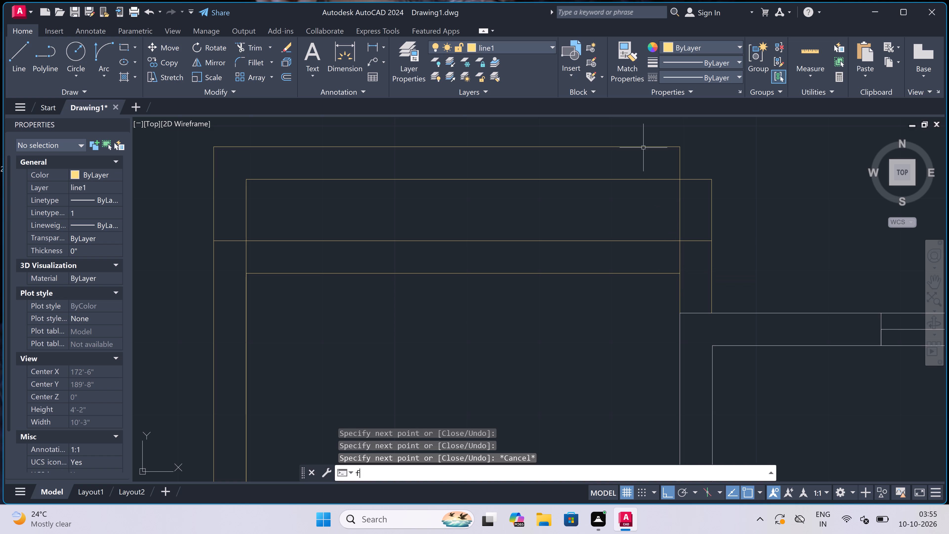
left_click(639, 132)
left_click(638, 159)
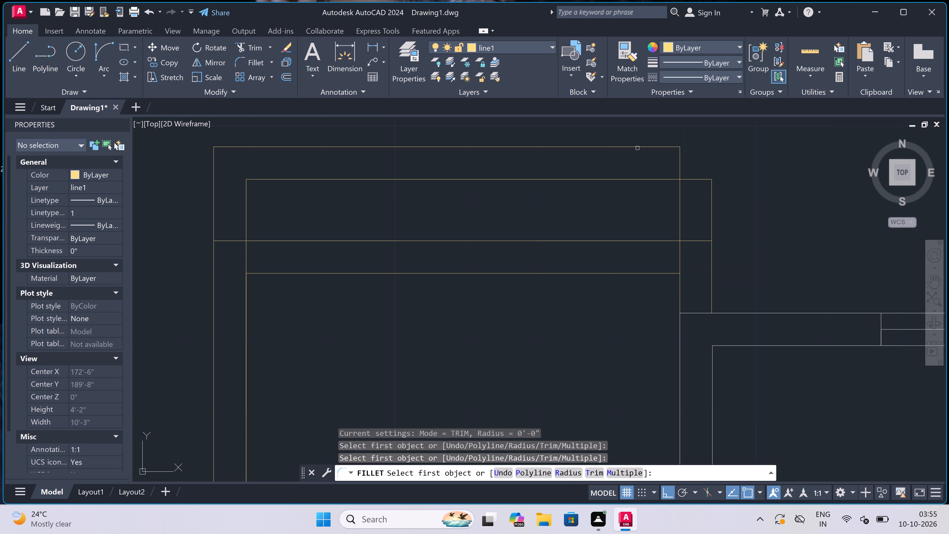
left_click(637, 148)
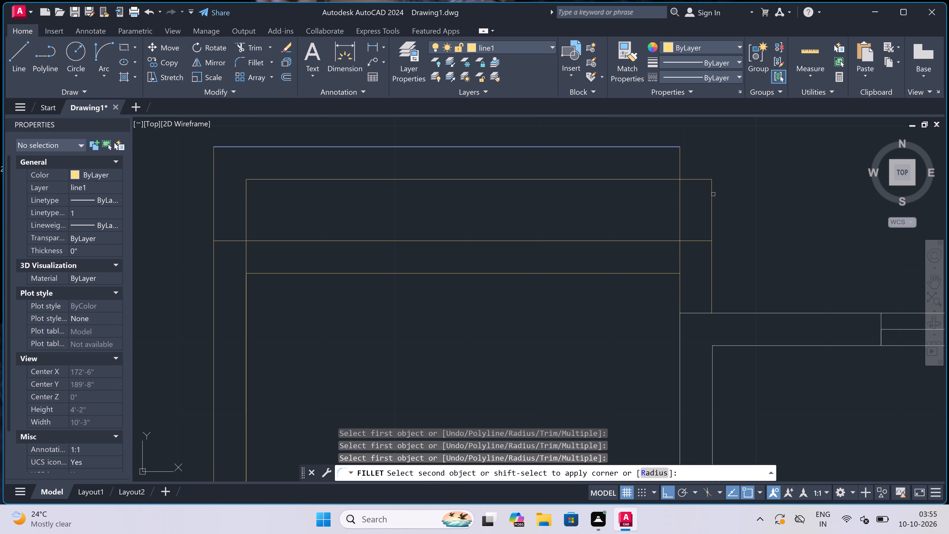
left_click(712, 193)
Trim the line overlaps inside the extended northwest room's northeast corner and east wall.
type("tr")
key("space")
left_click(682, 160)
left_click(645, 163)
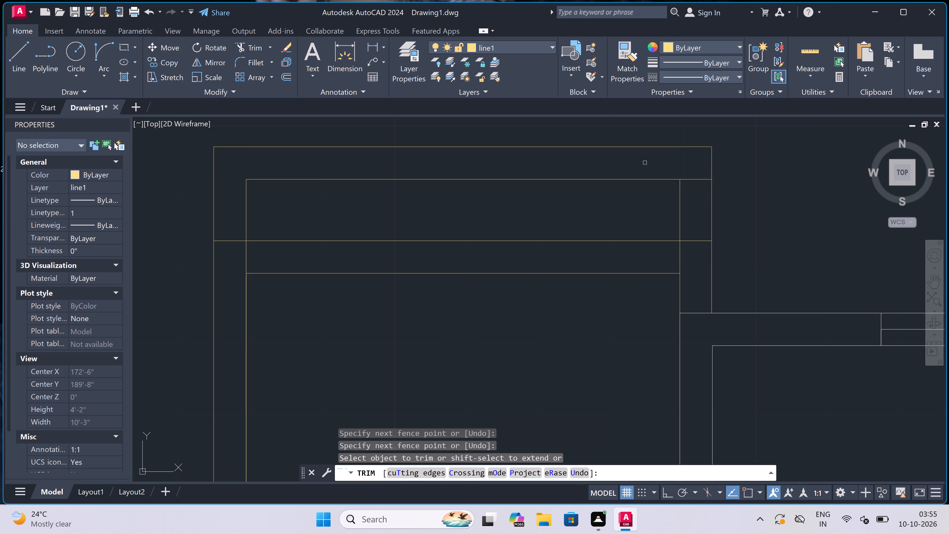
left_click(693, 163)
left_click(695, 260)
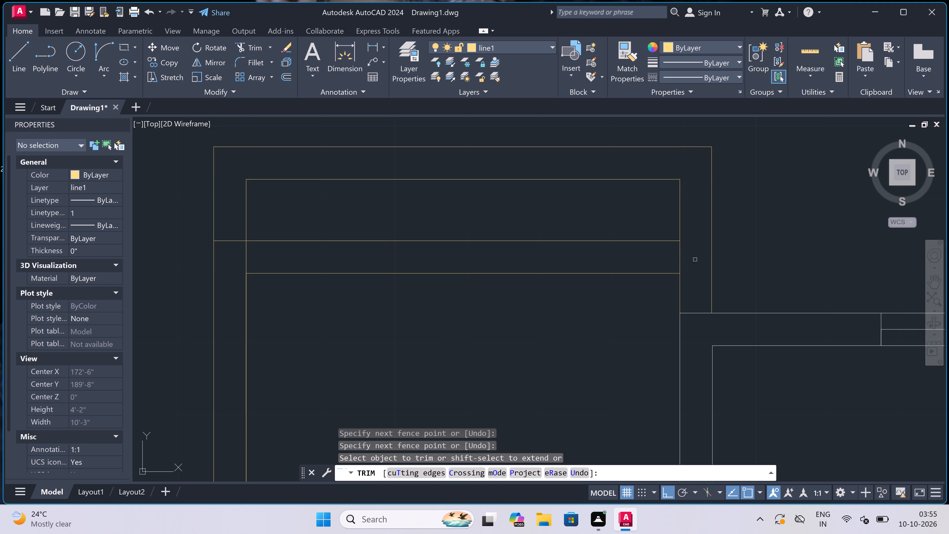
Trim away the northwest room's old north wall lines, including the short piece crossing its west wall.
left_click(642, 222)
left_click(581, 325)
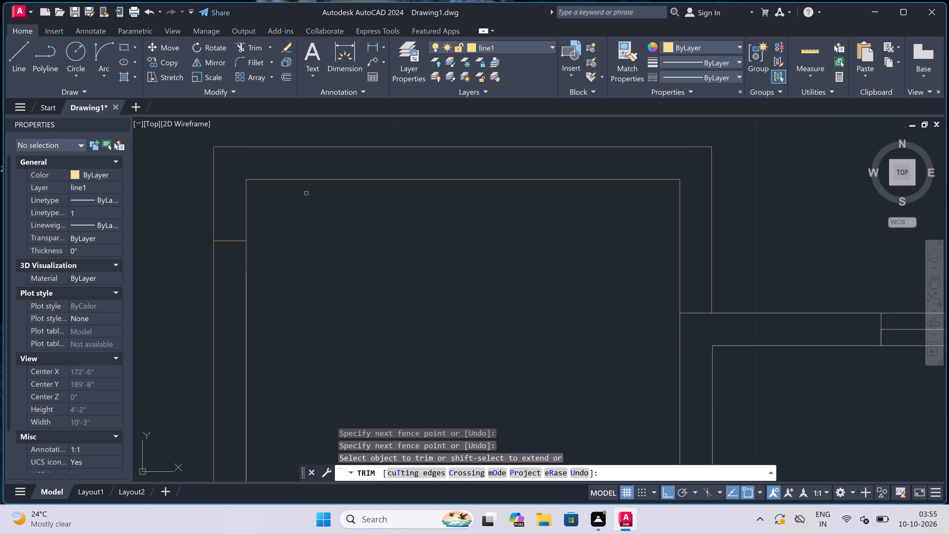
left_click(230, 224)
left_click(230, 251)
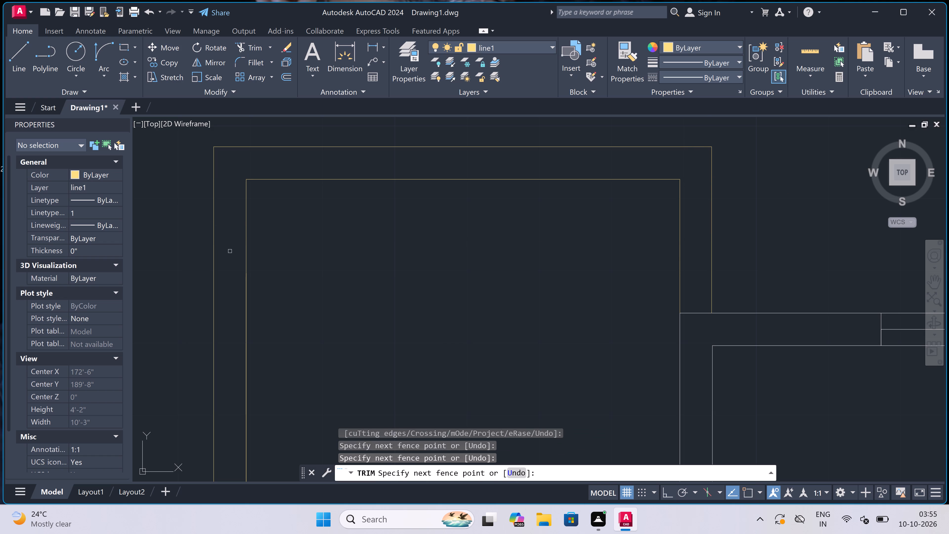
Trim away the line overlaps where the eastern block's middle partition wall meets its north wall.
scroll(402, 201, "down", 6)
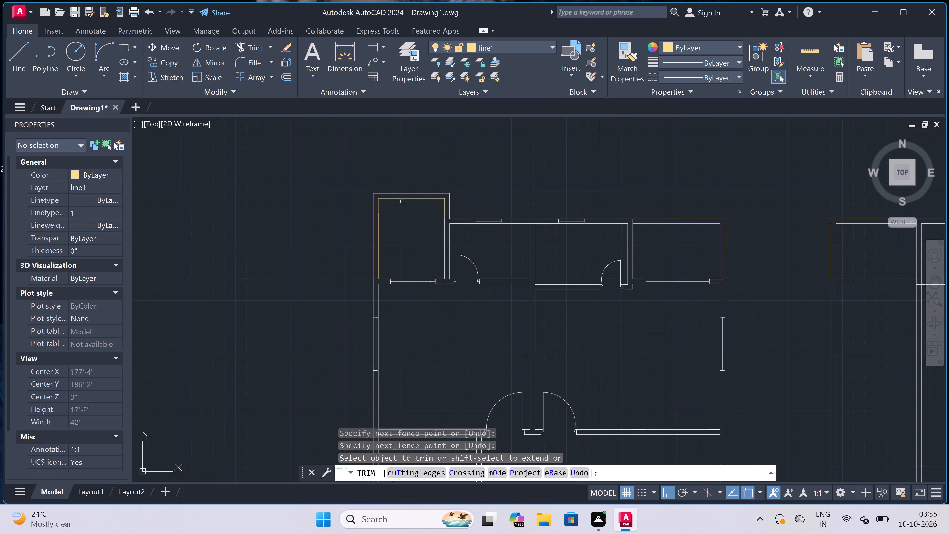
scroll(402, 201, "down", 1)
key("Escape")
scroll(570, 205, "up", 1)
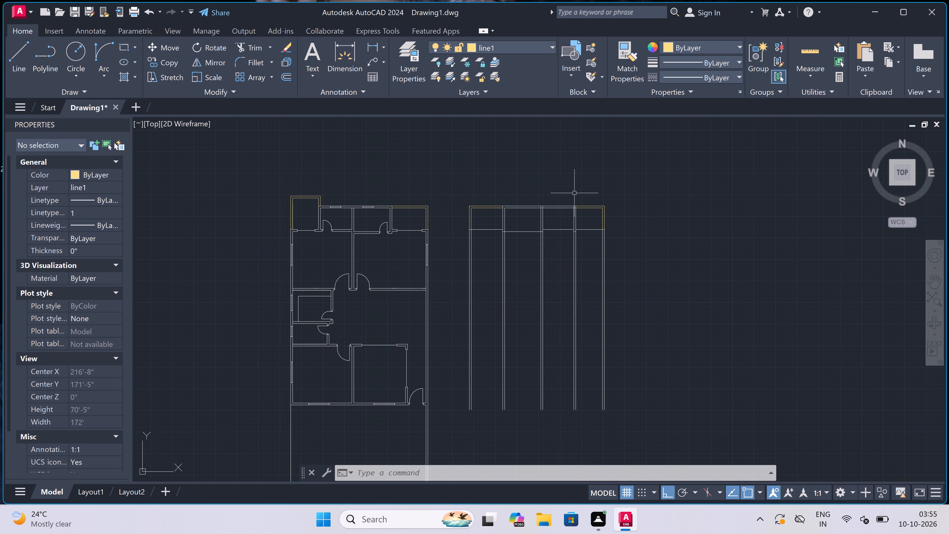
scroll(551, 201, "up", 2)
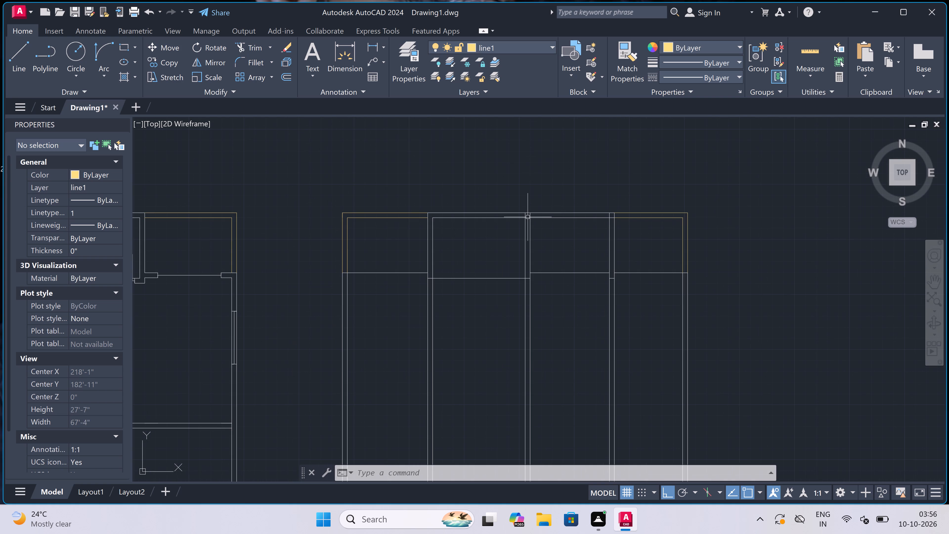
type("tr")
key("space")
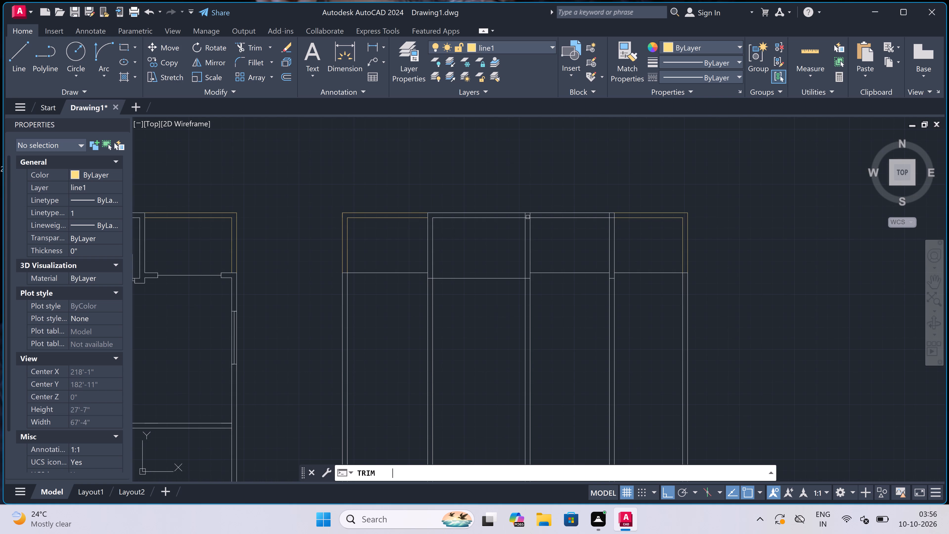
scroll(528, 217, "up", 2)
scroll(509, 205, "up", 2)
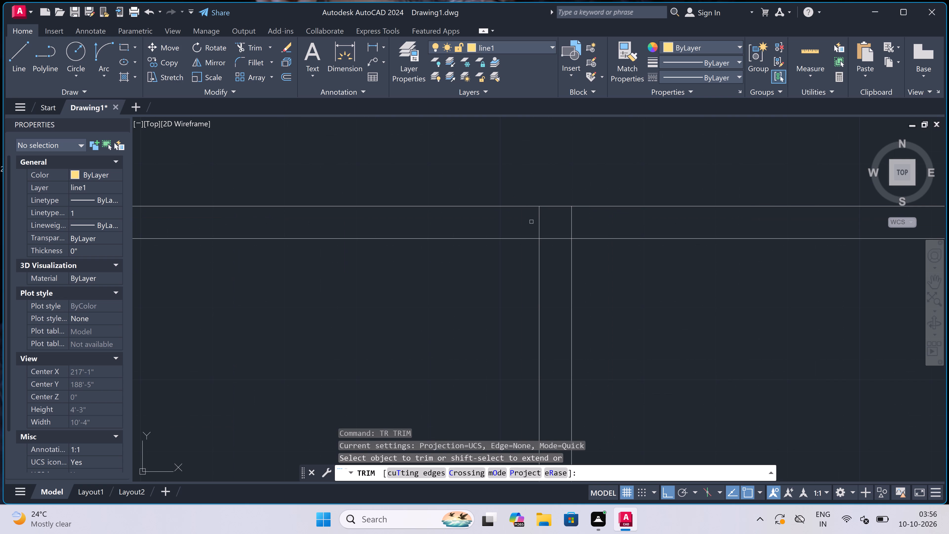
left_click(526, 221)
left_click(603, 224)
left_click(550, 221)
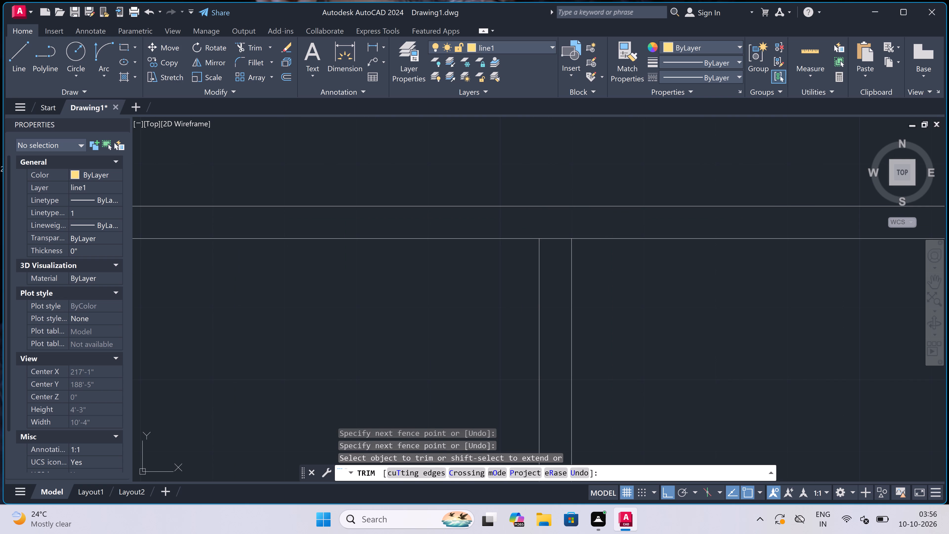
left_click(554, 264)
scroll(551, 225, "down", 5)
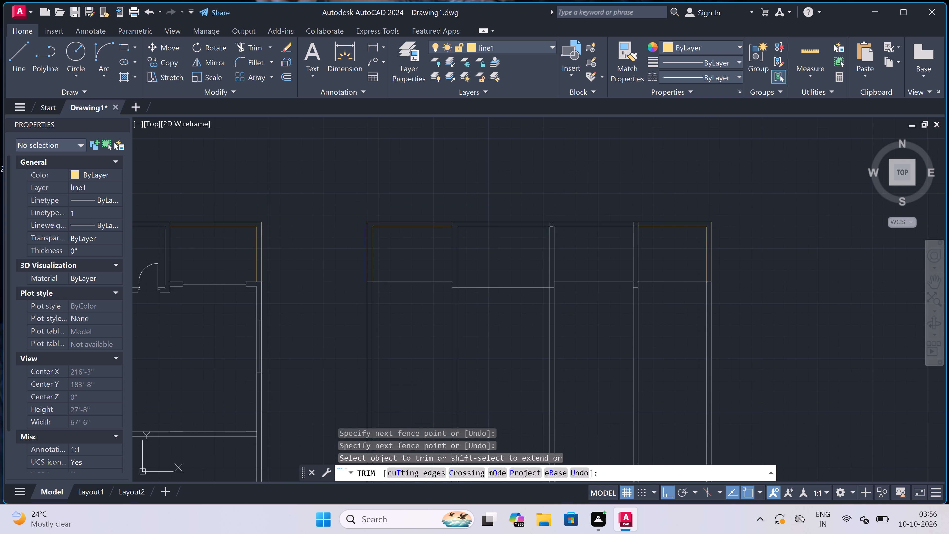
key("Escape")
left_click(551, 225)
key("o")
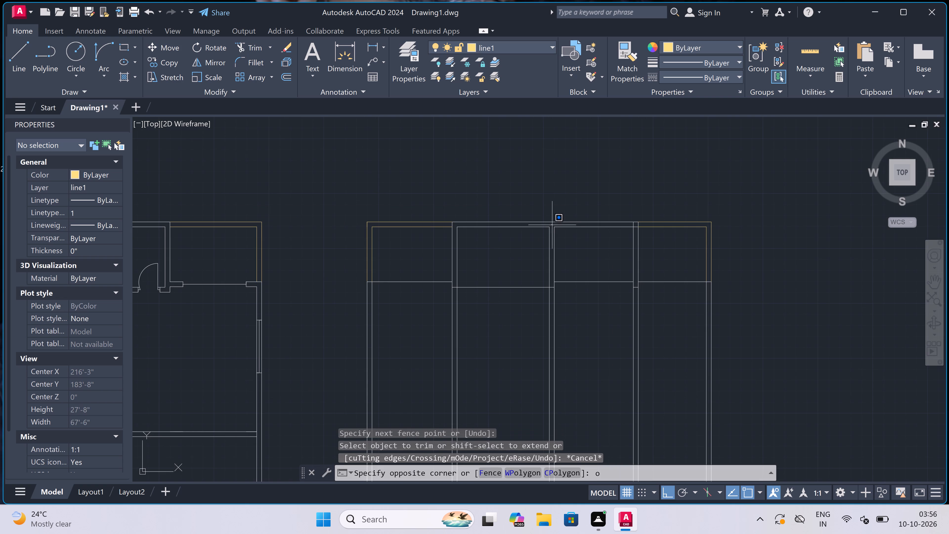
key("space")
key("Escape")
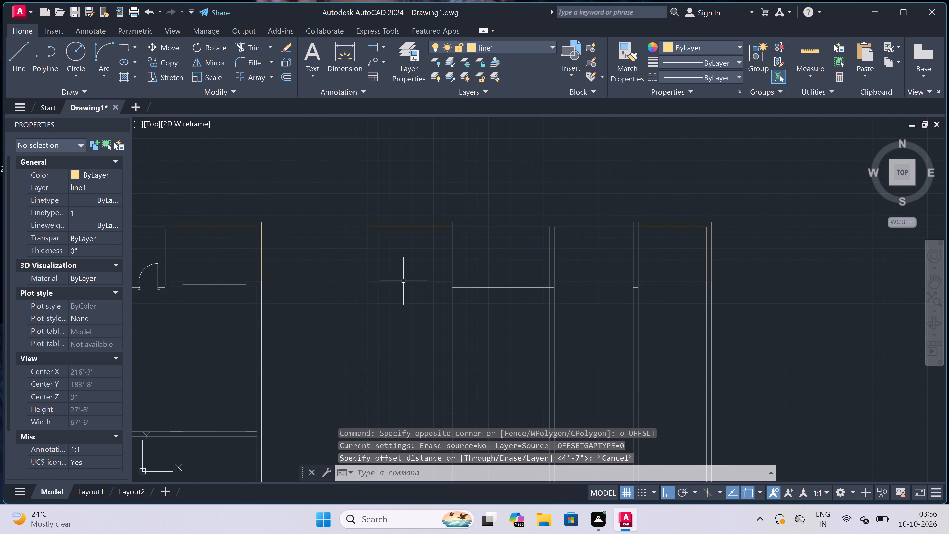
Offset the cross lines below the eastern block's two western top rooms 4.5" to the south.
key("o")
key("space")
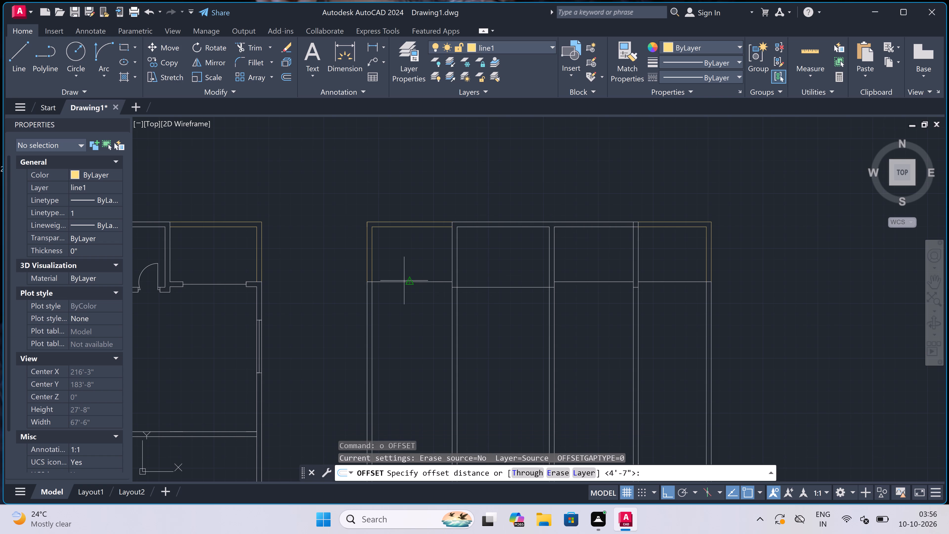
left_click(415, 283)
scroll(407, 297, "up", 2)
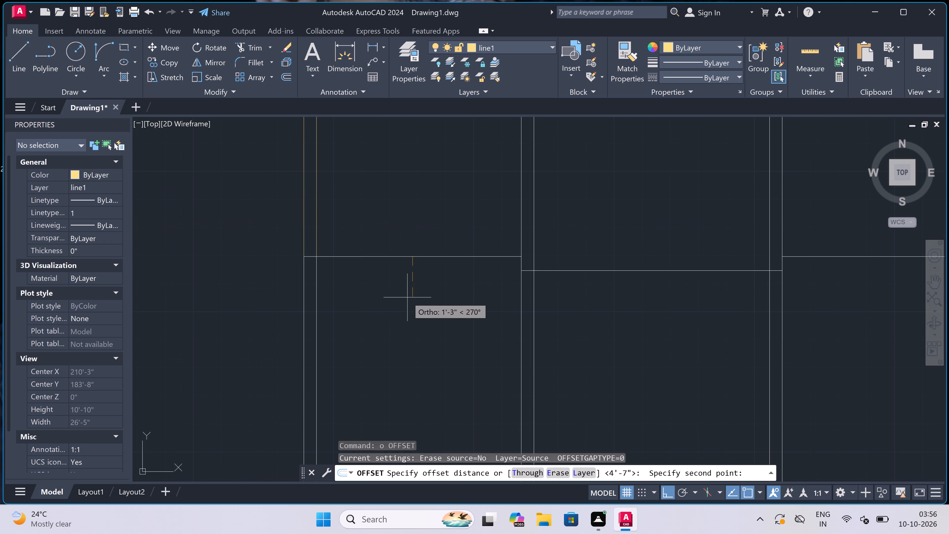
type("4.5\"")
key("space")
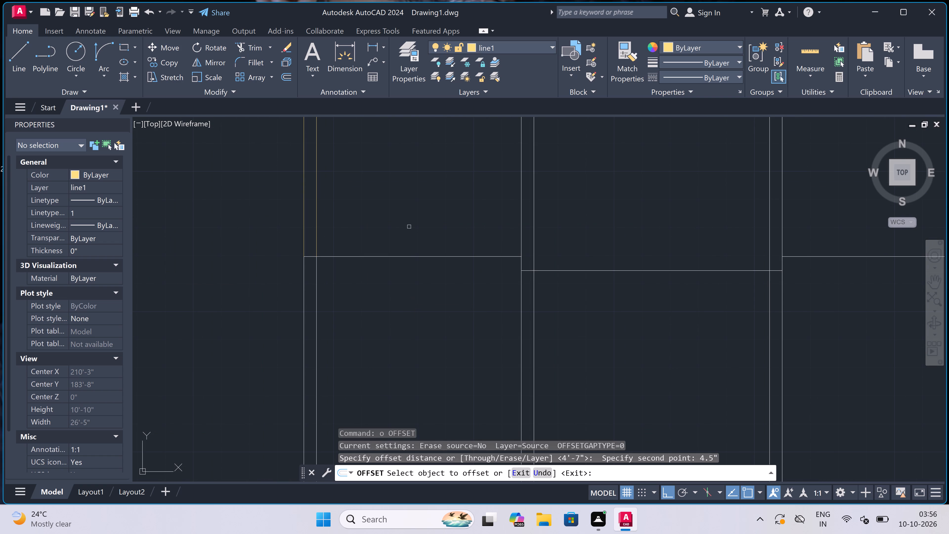
left_click(410, 256)
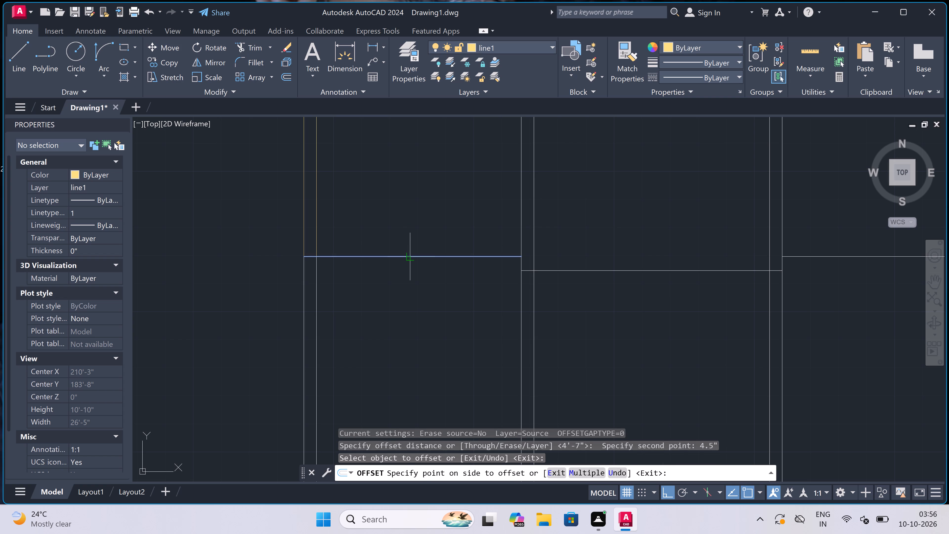
left_click(410, 274)
left_click(624, 270)
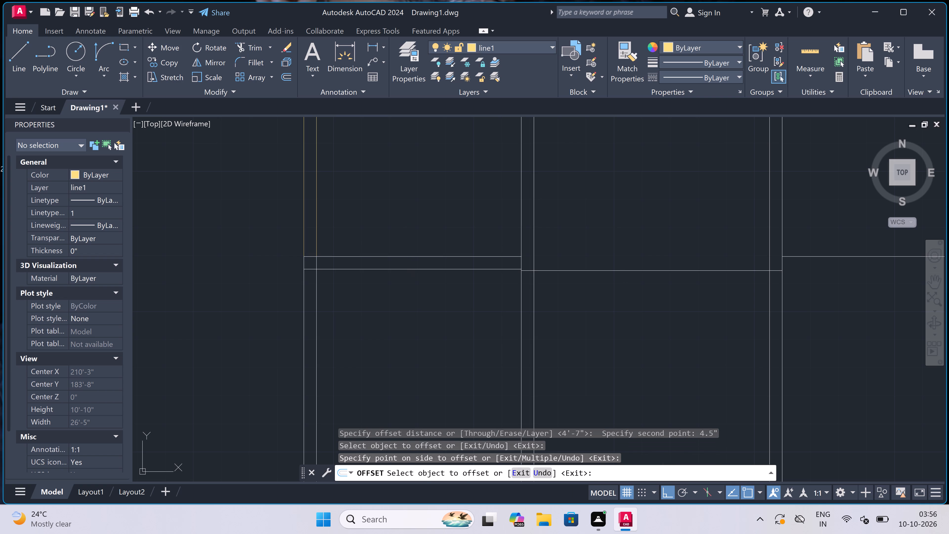
left_click(620, 301)
Offset the cross lines below the eastern block's two eastern top rooms 4.5" to the south.
scroll(620, 301, "down", 2)
scroll(719, 295, "up", 1)
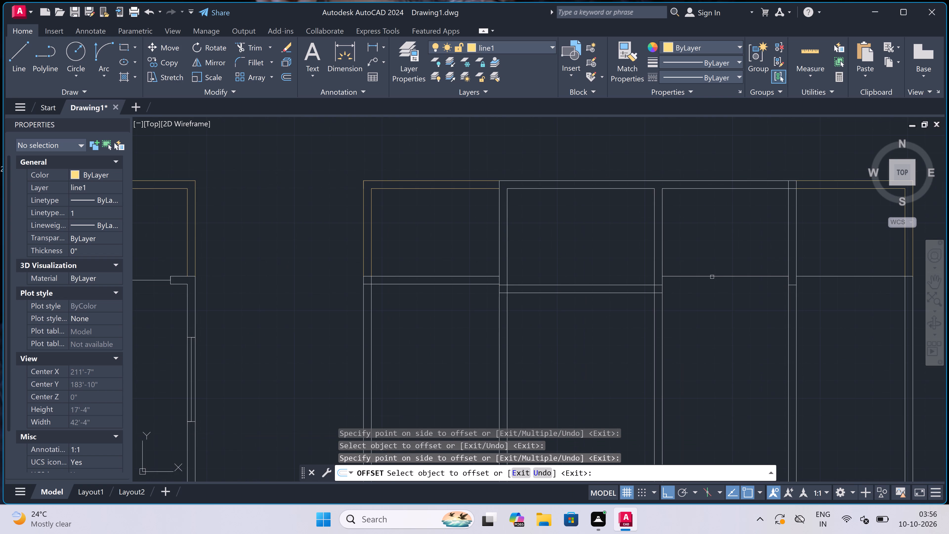
left_click(712, 277)
left_click(709, 298)
scroll(709, 298, "down", 2)
scroll(779, 280, "up", 2)
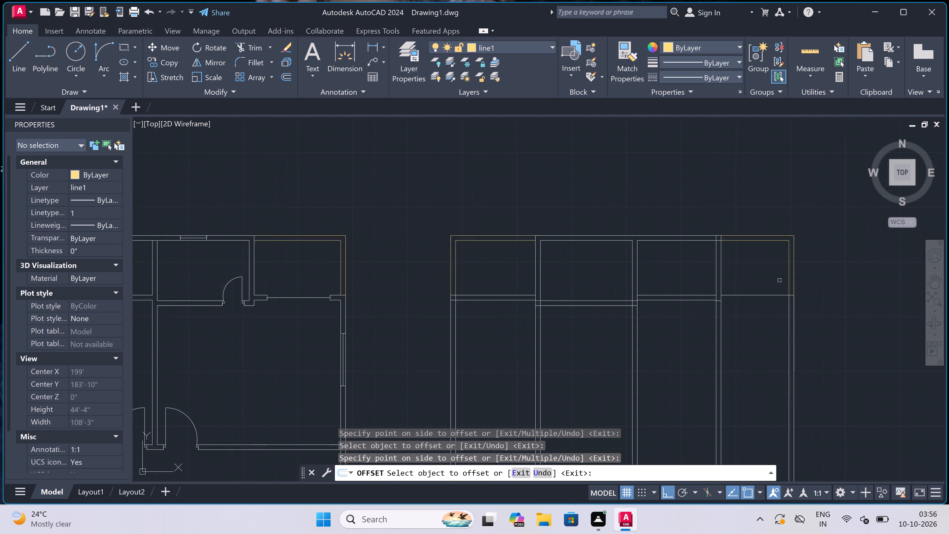
scroll(756, 296, "up", 1)
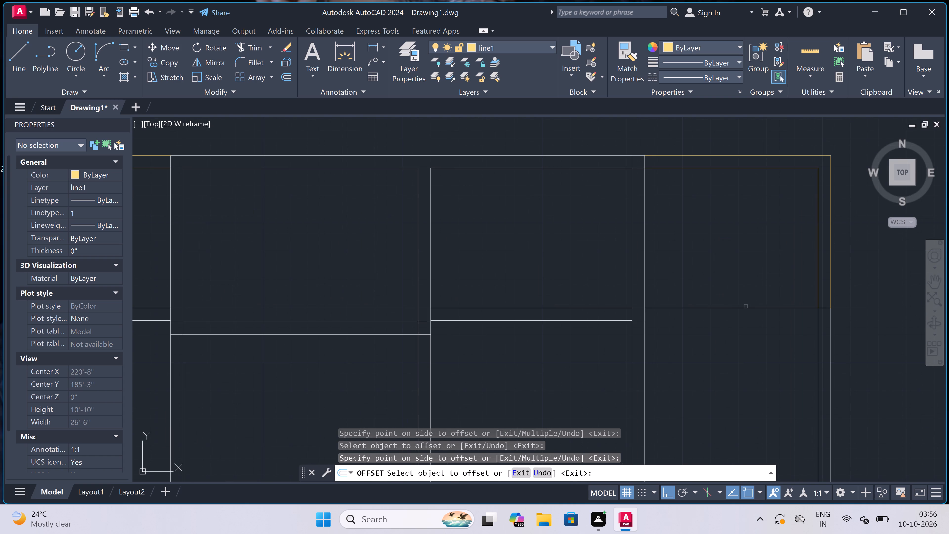
left_click(734, 308)
left_click(683, 356)
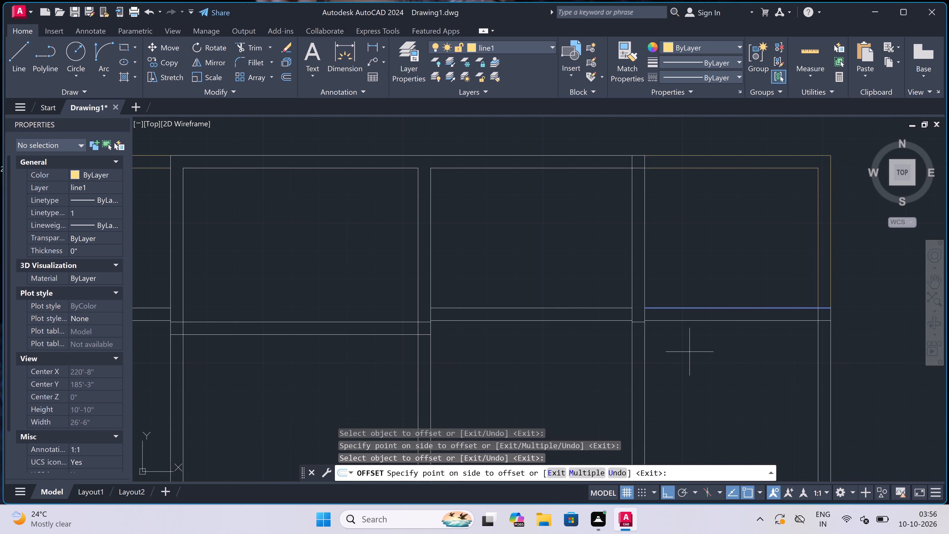
key("Escape")
Trim away the short line crossing the eastern block's easternmost partition wall, just below the top rooms.
scroll(648, 299, "up", 3)
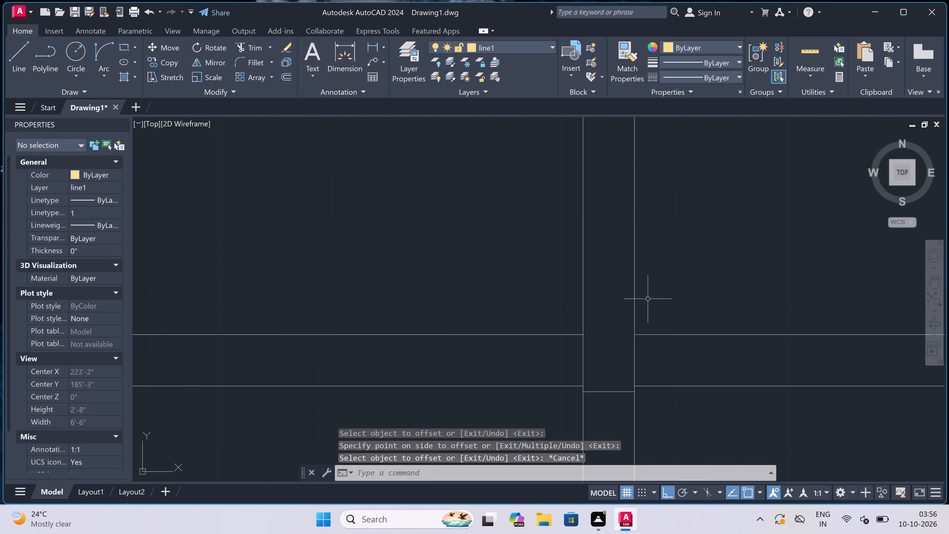
key("t")
key("r")
key("space")
left_click(612, 402)
left_click(613, 356)
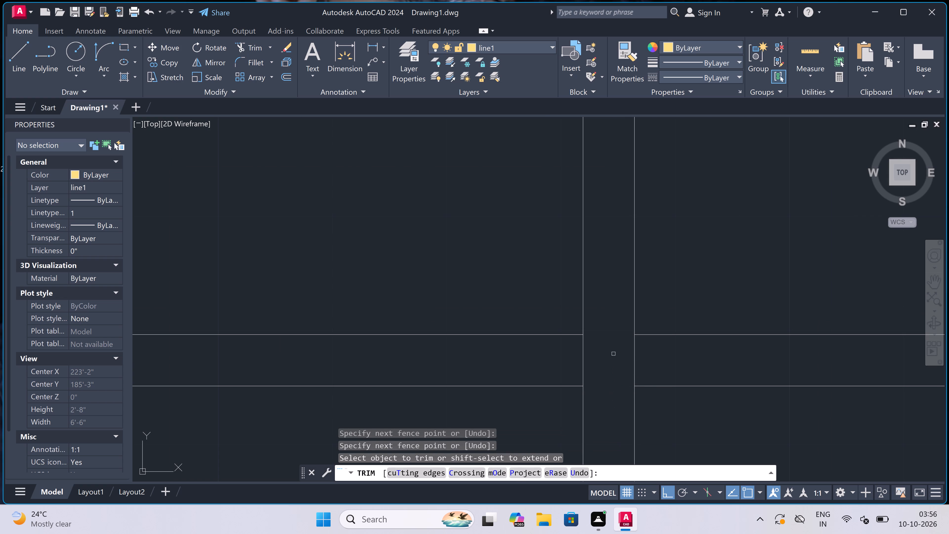
Trim the lower line and inner east line overlaps where the northeast room's south wall meets the east wall, undoing the upper line's trim.
scroll(613, 338, "down", 4)
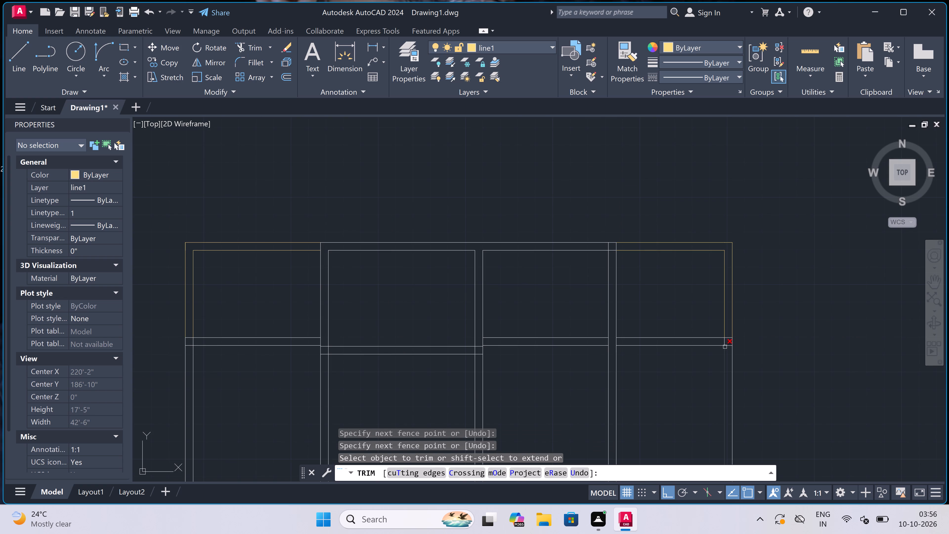
scroll(734, 346, "up", 3)
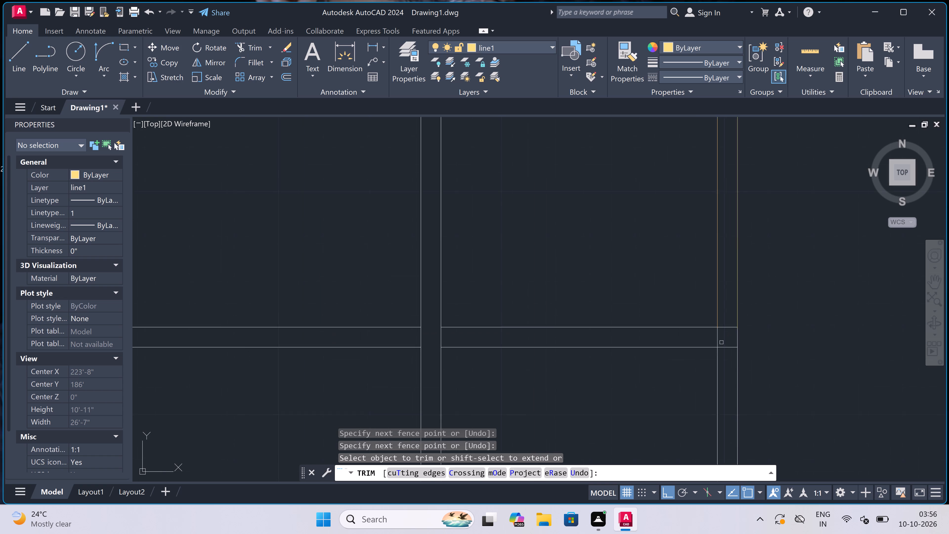
left_click(721, 342)
left_click(731, 360)
left_click(724, 318)
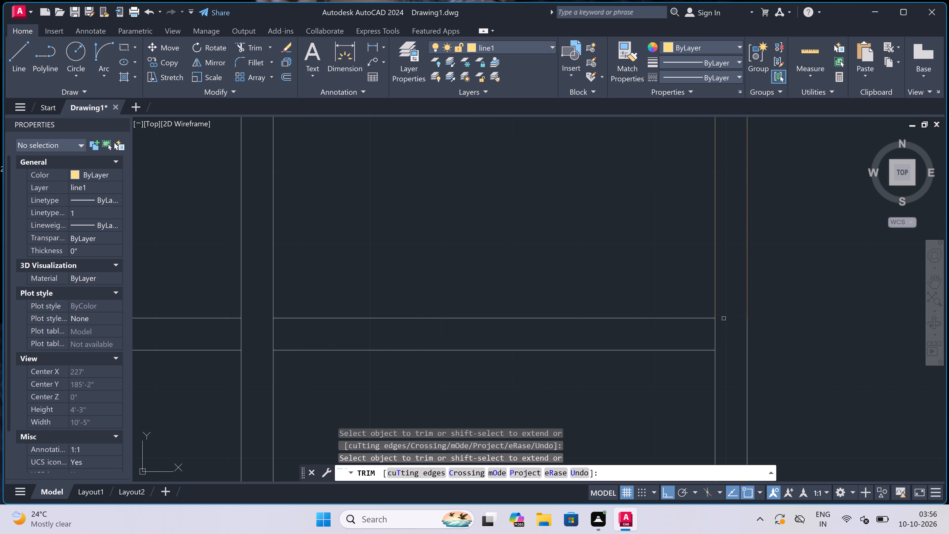
key("ctrl+z")
left_click(728, 332)
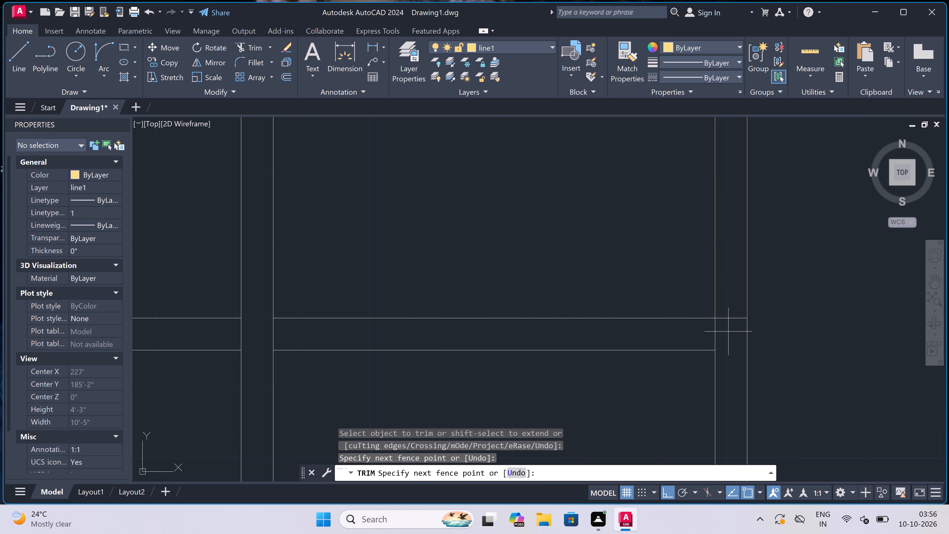
left_click(703, 331)
Trim the inner north line and the west partition line where the block's easternmost partition meets the north wall.
scroll(703, 331, "down", 4)
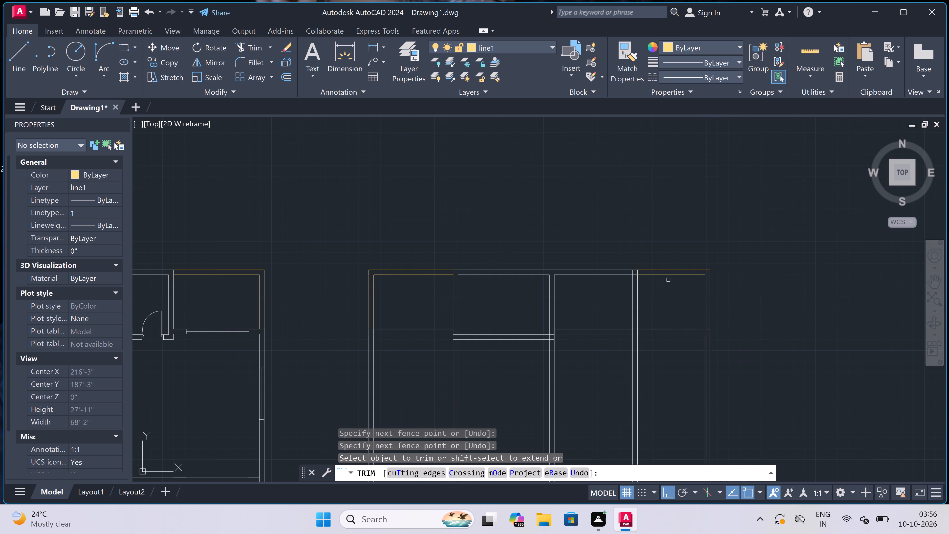
scroll(634, 276, "up", 4)
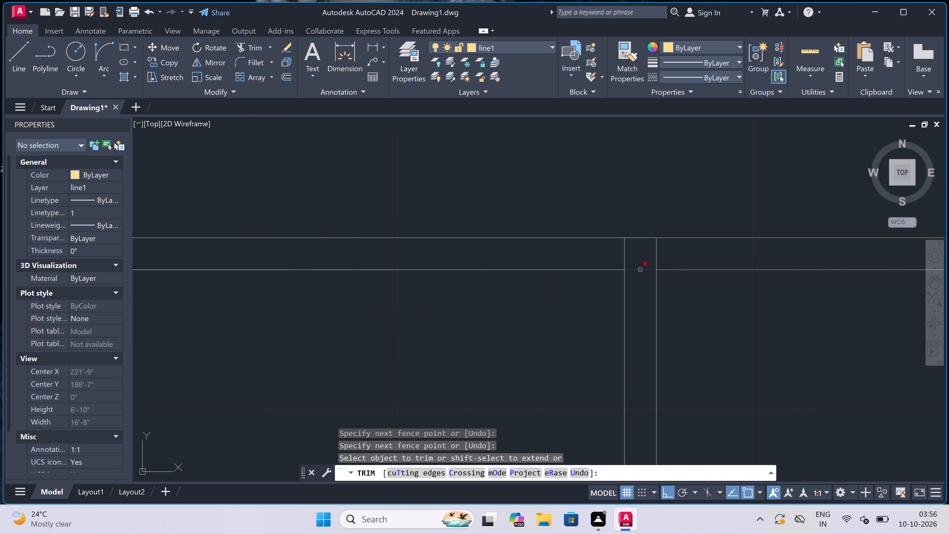
left_click(661, 255)
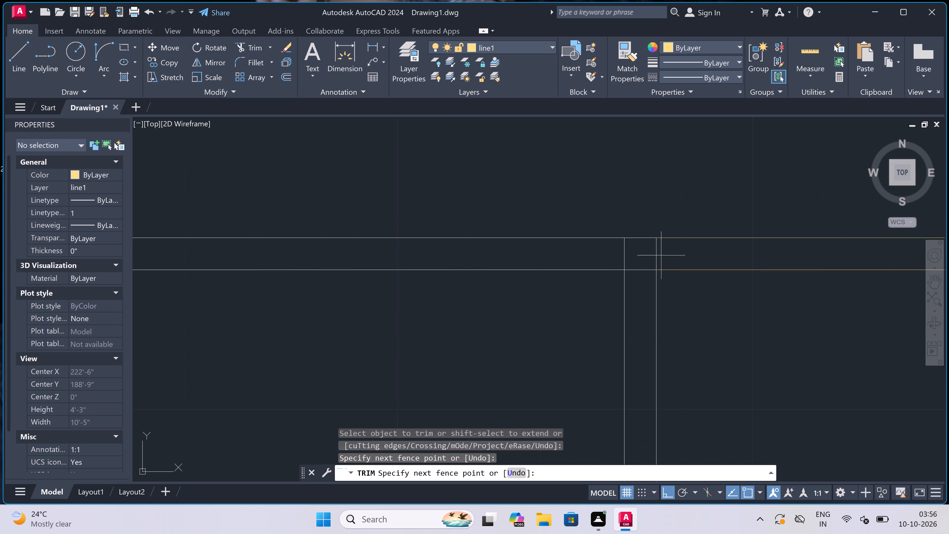
left_click(670, 251)
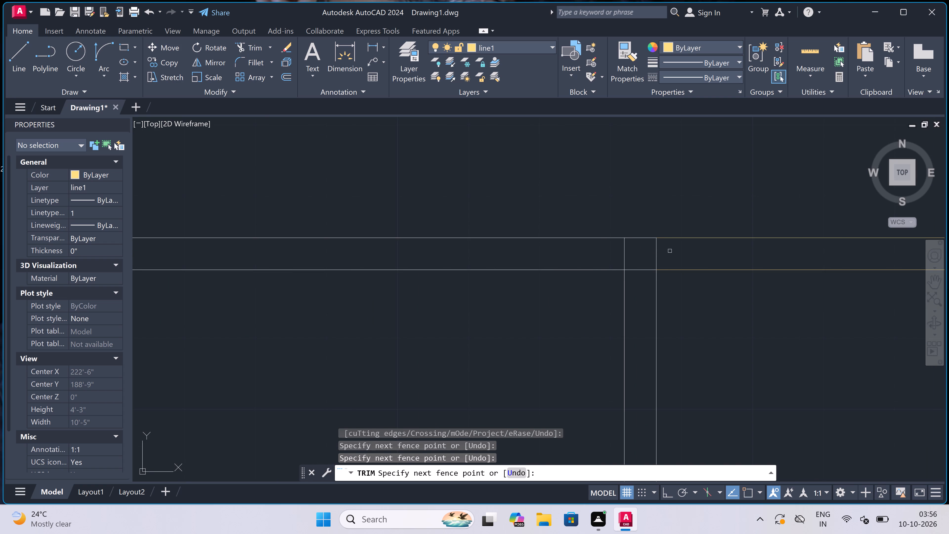
left_click(644, 262)
left_click(642, 276)
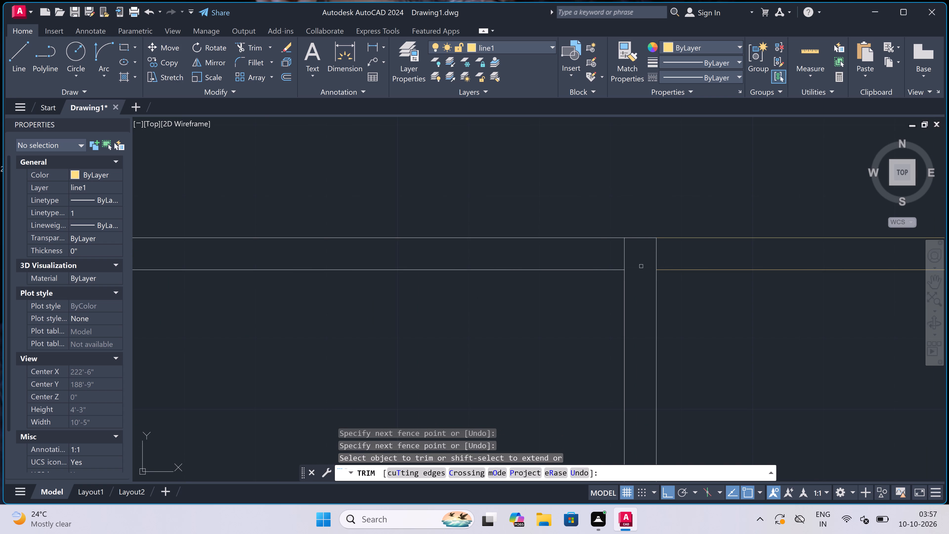
left_click(640, 261)
left_click(600, 259)
Trim the overlaps where the middle partition meets the south walls of the second and third top rooms from the west.
scroll(604, 256, "down", 5)
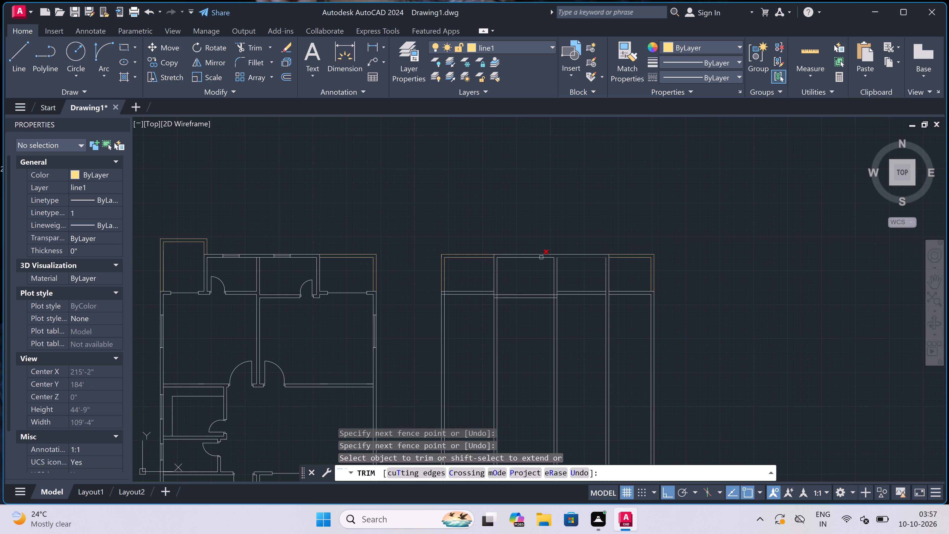
scroll(557, 294, "up", 4)
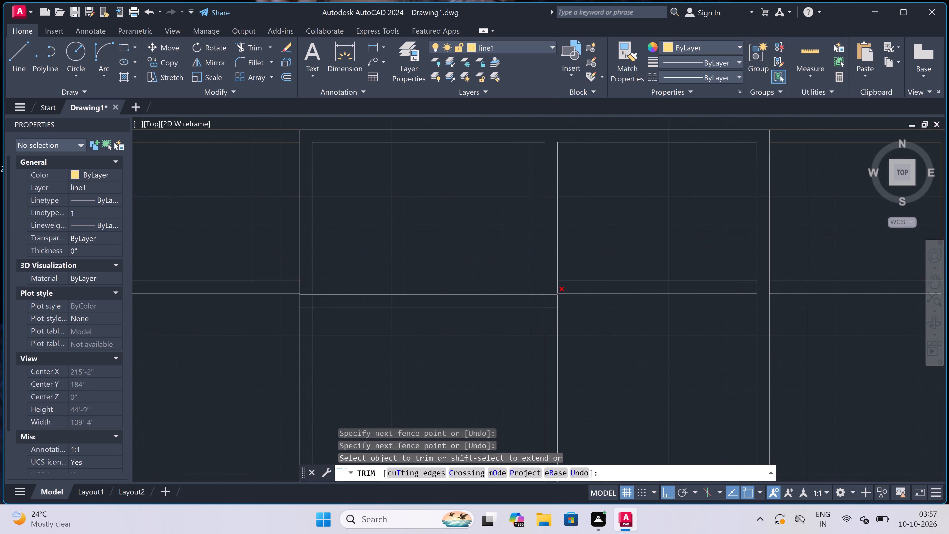
left_click(550, 304)
left_click(548, 275)
scroll(548, 275, "down", 2)
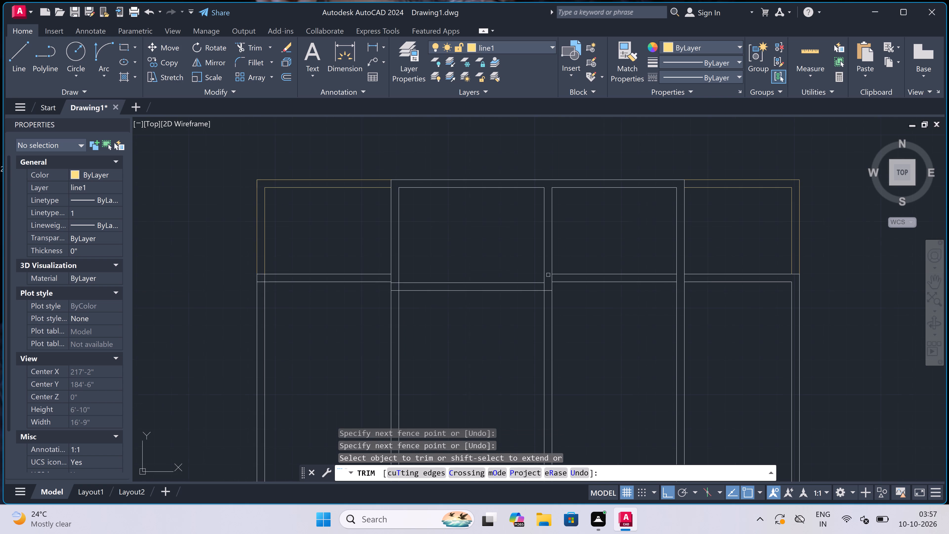
scroll(548, 288, "up", 3)
left_click(548, 286)
left_click(521, 288)
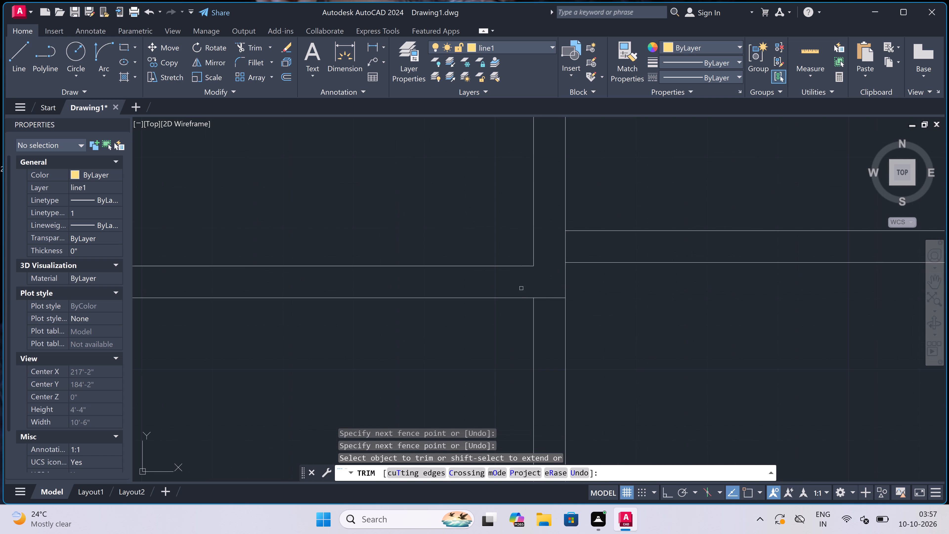
left_click(569, 248)
left_click(561, 250)
scroll(561, 250, "down", 4)
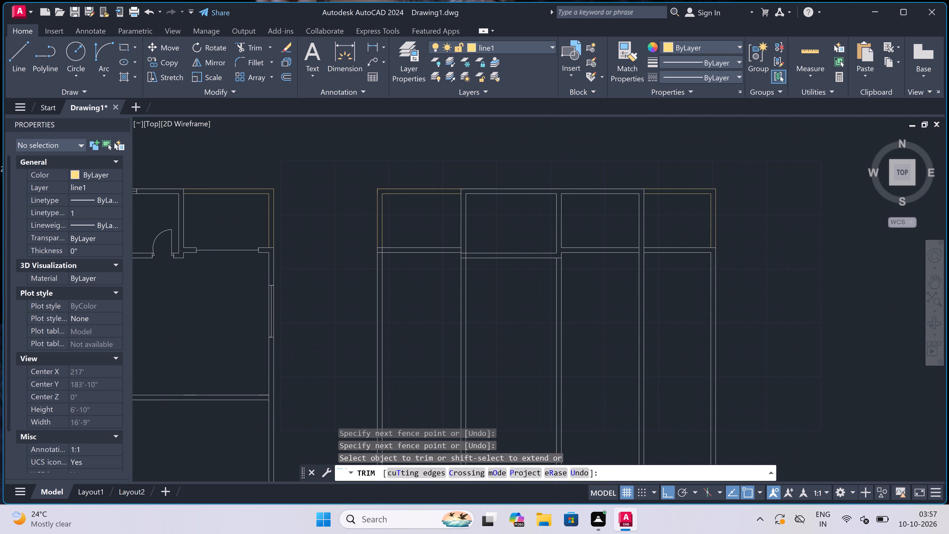
Trim the overlaps where the eastern block's westernmost partition meets the south walls of the first and second top rooms from the west.
scroll(467, 254, "up", 2)
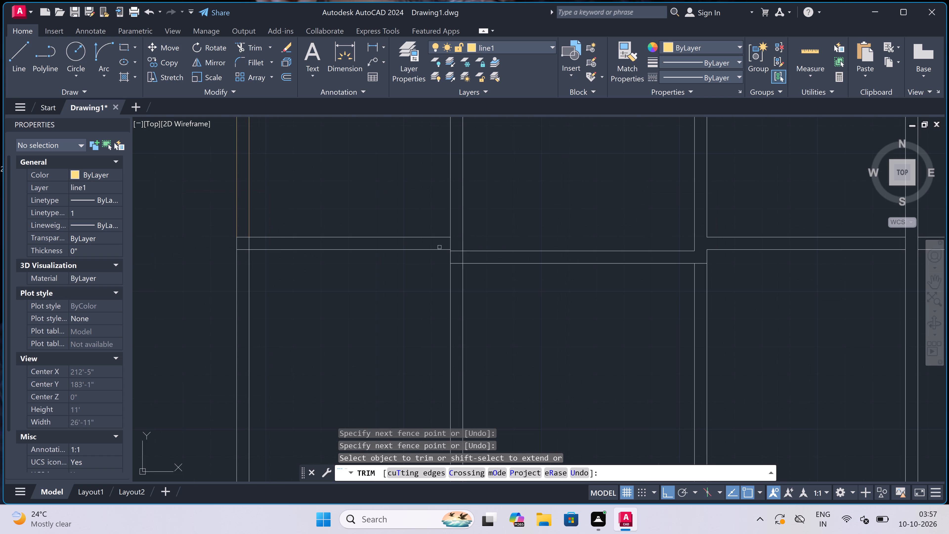
scroll(440, 246, "up", 2)
left_click(452, 239)
left_click(471, 234)
left_click(471, 234)
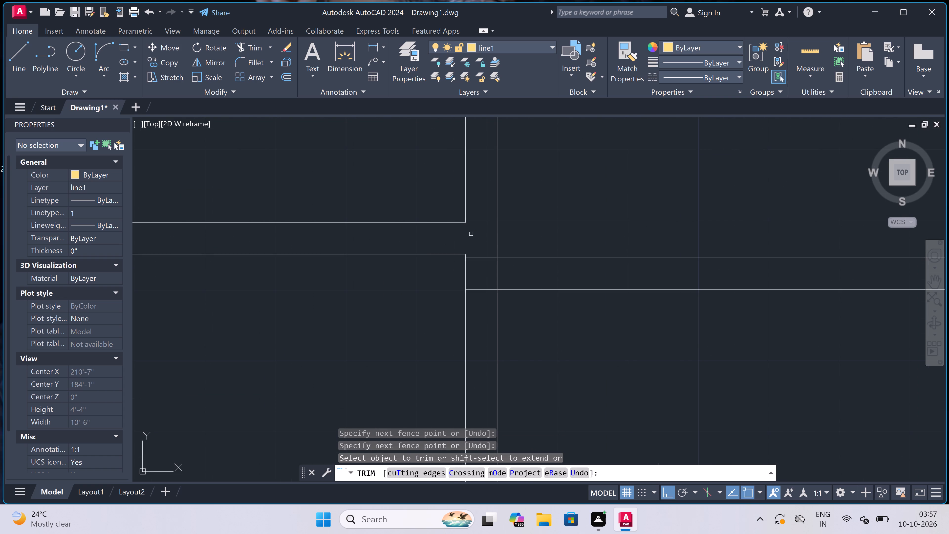
left_click(481, 274)
left_click(489, 241)
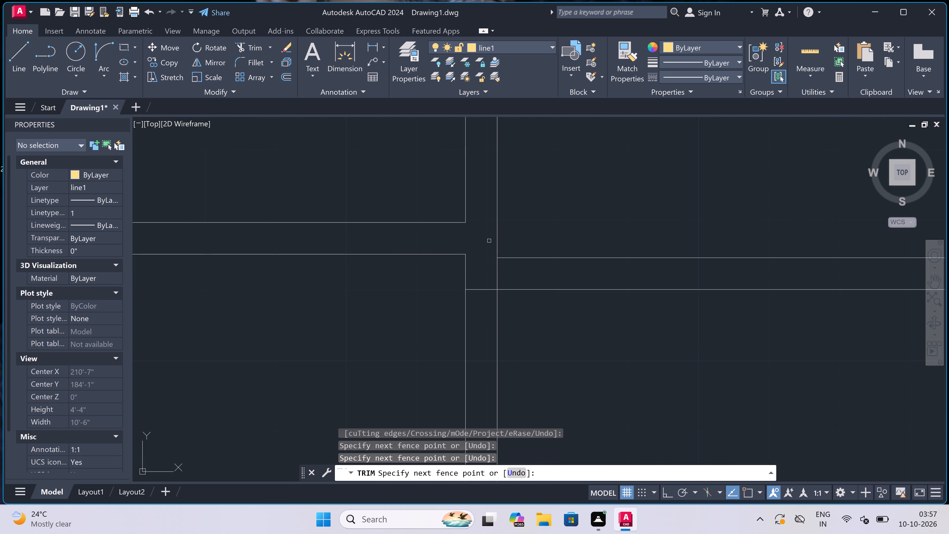
left_click(487, 265)
left_click(520, 271)
Trim the lower line and inner west line overlaps where the northwest room's south wall meets the eastern block's west wall.
scroll(520, 270, "down", 4)
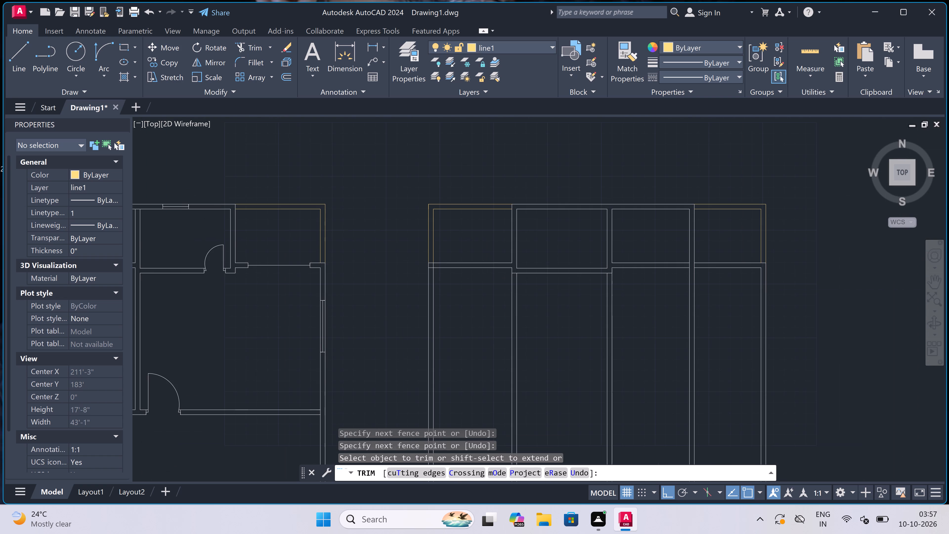
scroll(427, 261, "up", 3)
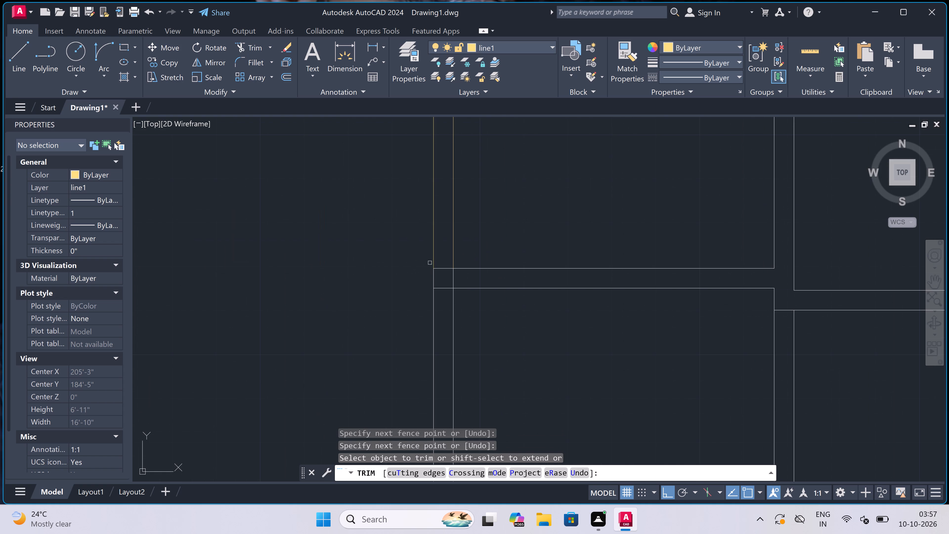
left_click(444, 281)
left_click(439, 306)
scroll(450, 278, "up", 2)
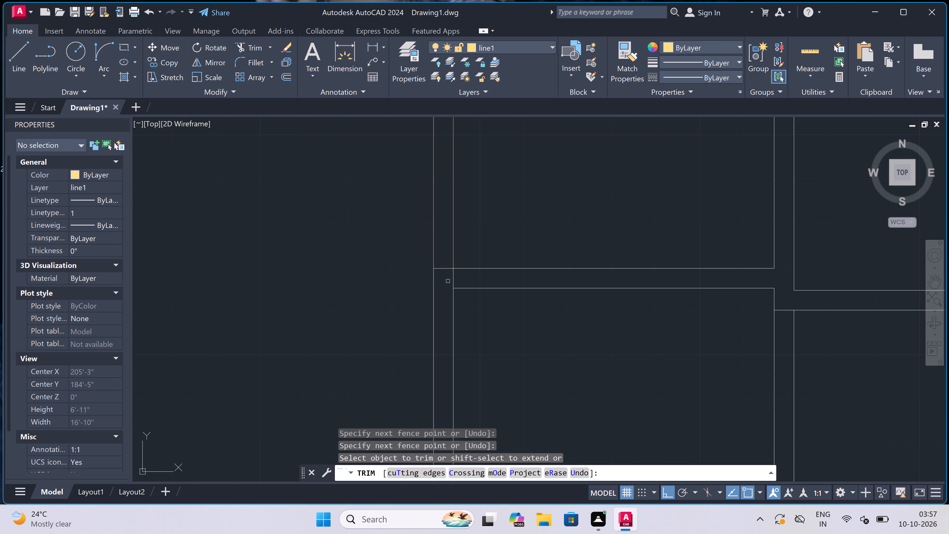
scroll(450, 278, "up", 1)
left_click(450, 278)
left_click(513, 274)
scroll(495, 277, "down", 5)
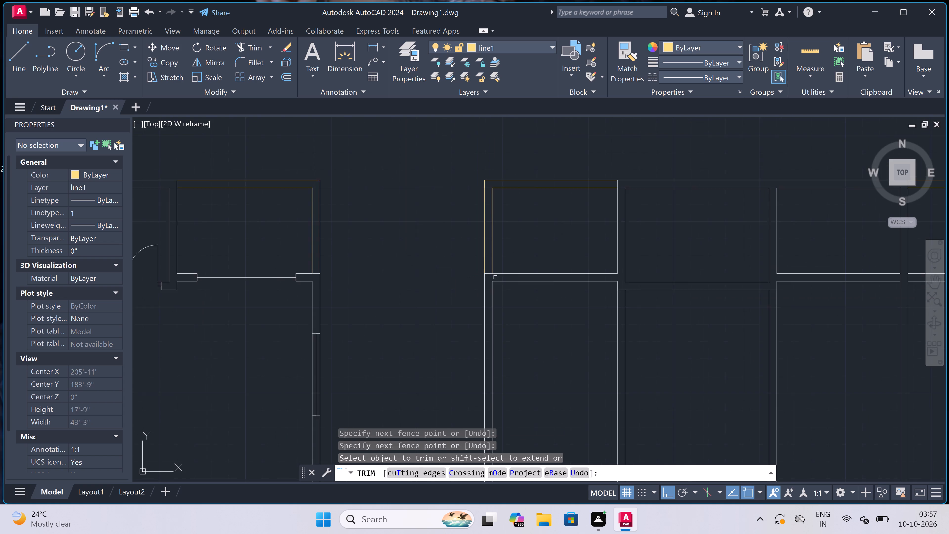
scroll(495, 277, "down", 2)
scroll(532, 272, "up", 2)
key("Escape")
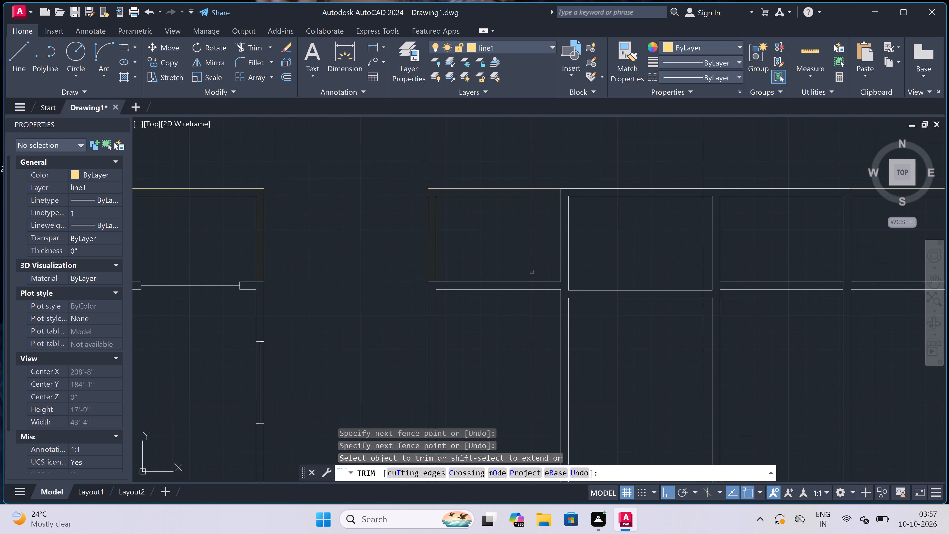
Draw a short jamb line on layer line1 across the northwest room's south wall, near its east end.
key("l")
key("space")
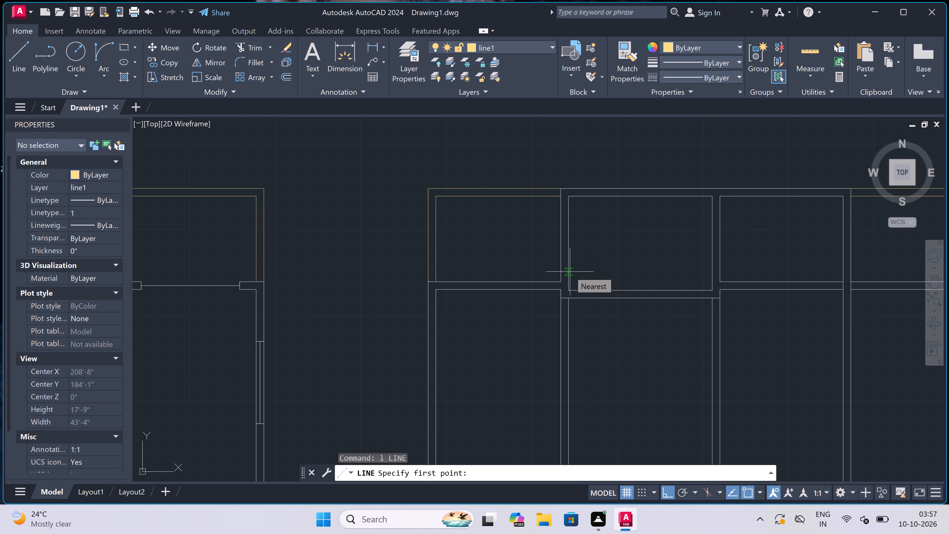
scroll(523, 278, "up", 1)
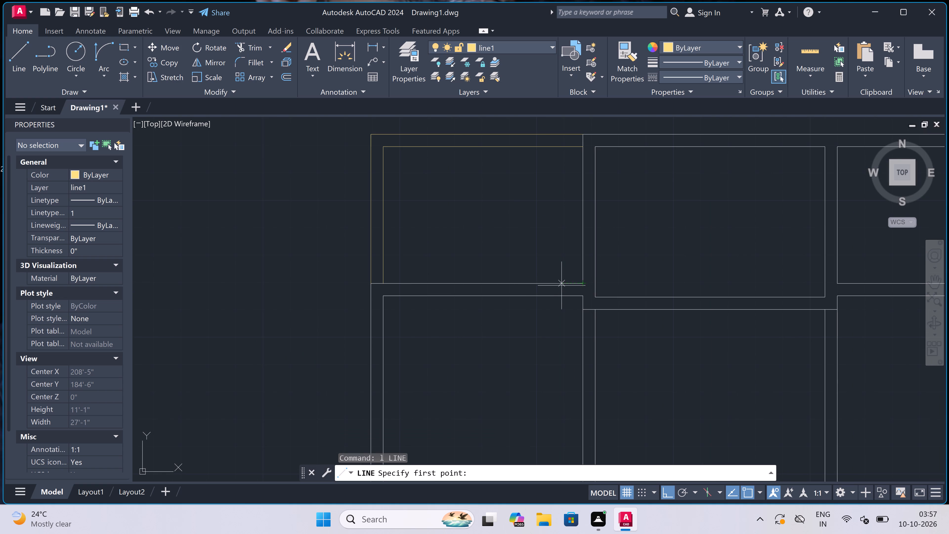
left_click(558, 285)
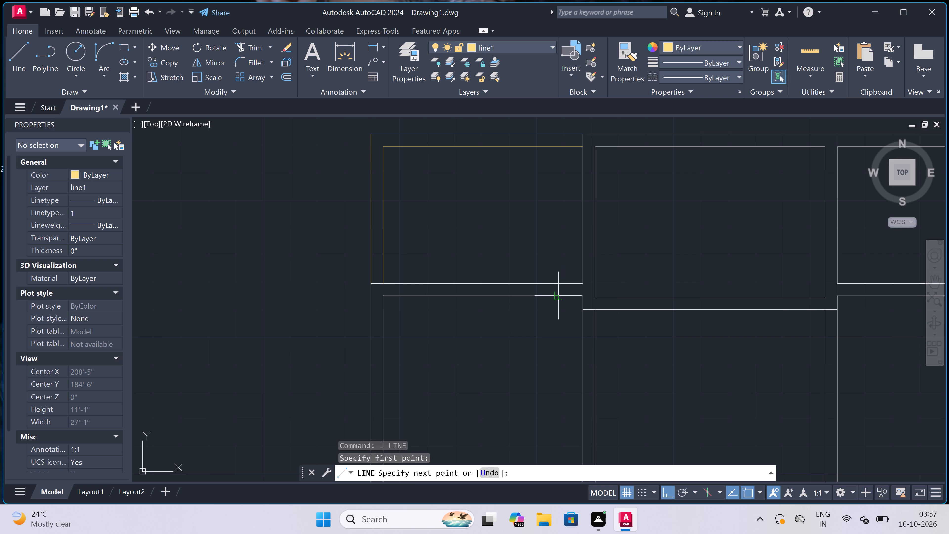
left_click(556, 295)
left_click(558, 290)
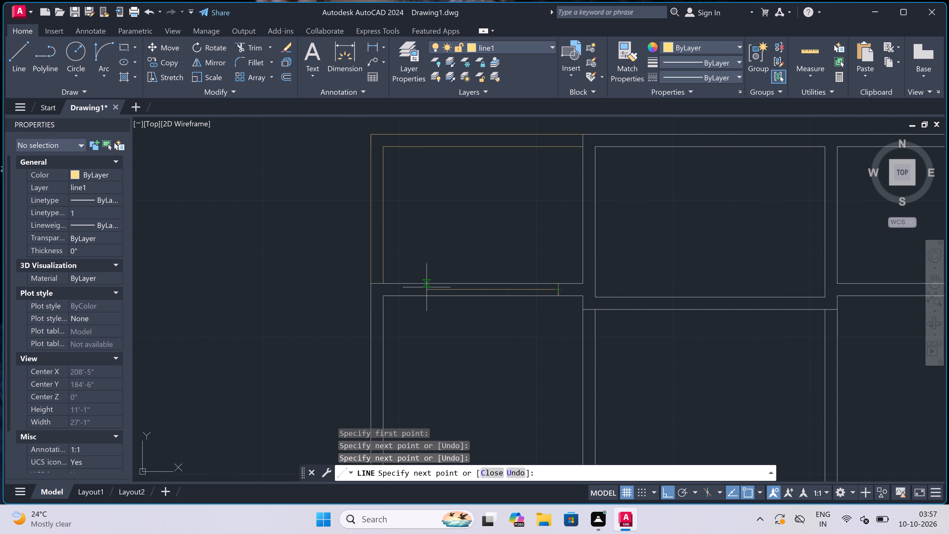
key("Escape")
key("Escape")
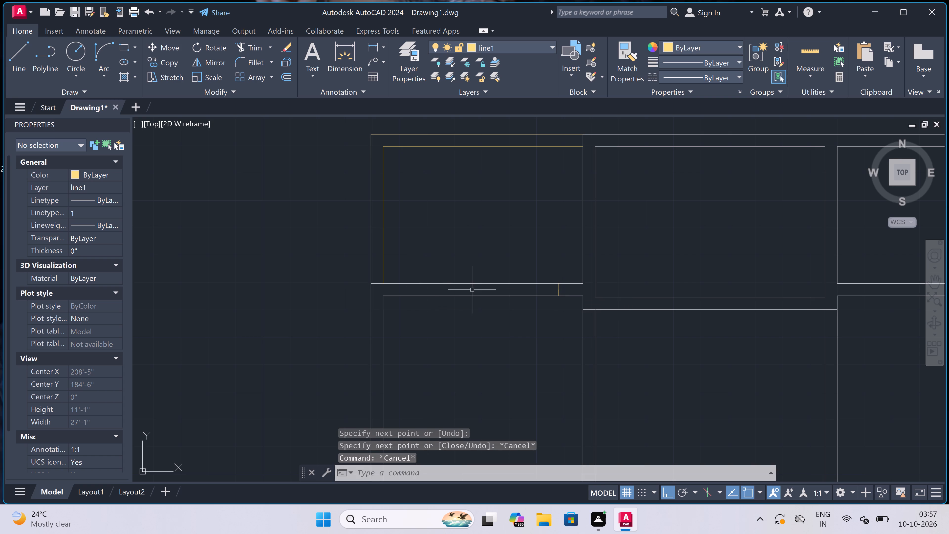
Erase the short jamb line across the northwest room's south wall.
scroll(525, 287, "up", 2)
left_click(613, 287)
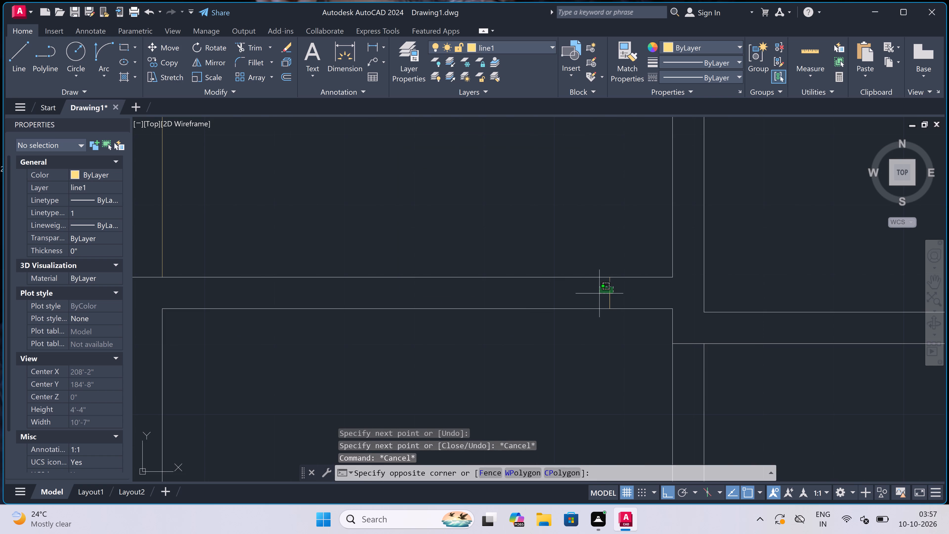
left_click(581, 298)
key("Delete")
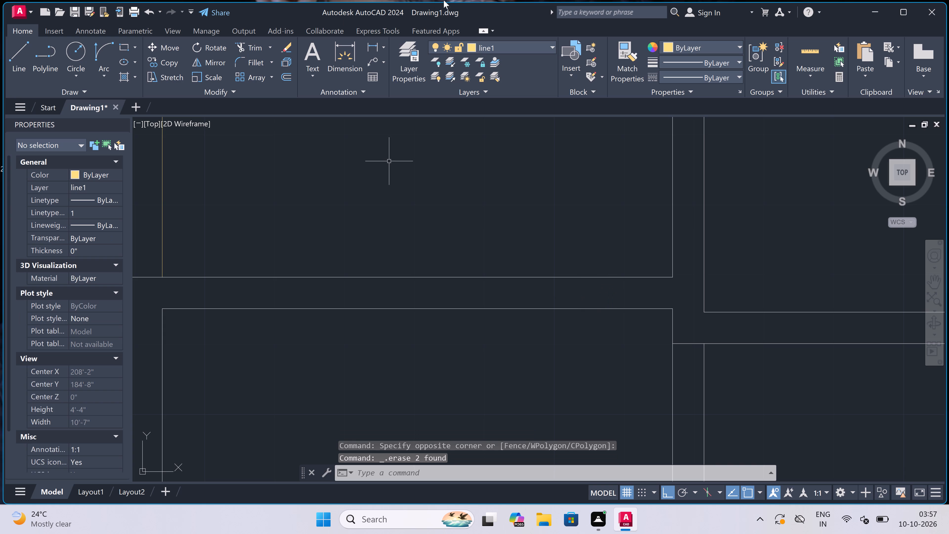
On layer 0, draw two jamb lines joined by a centre line within the northwest room's south wall to mark an opening.
left_click(499, 48)
left_click(497, 59)
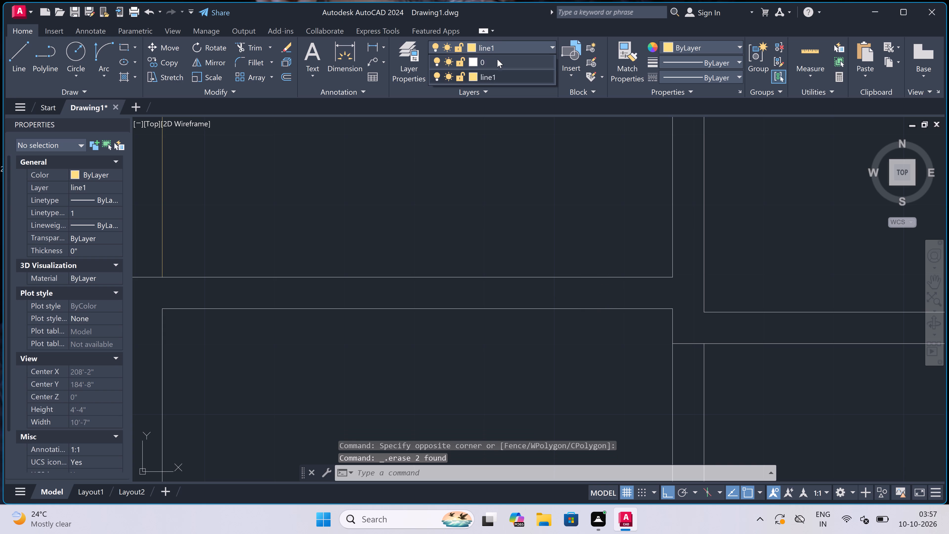
key("l")
key("space")
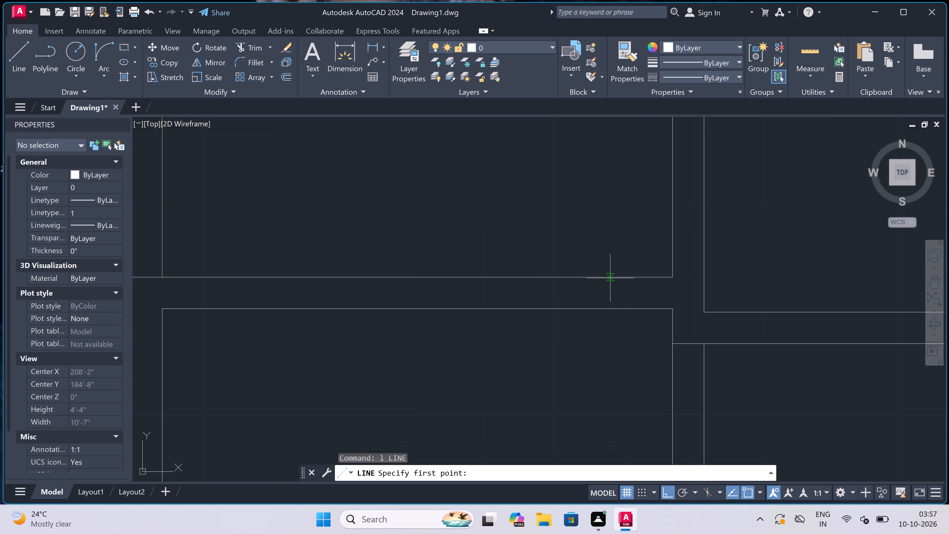
left_click(599, 277)
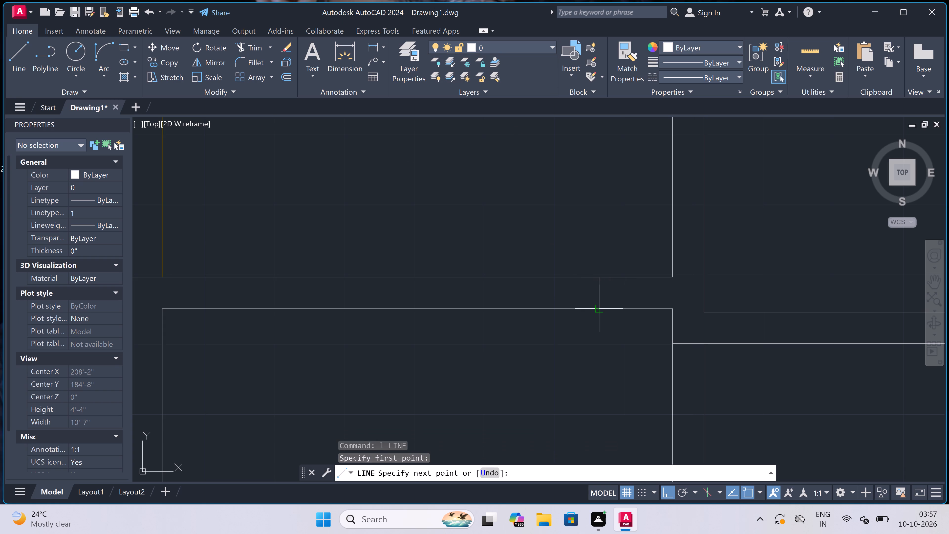
left_click(596, 306)
left_click(594, 291)
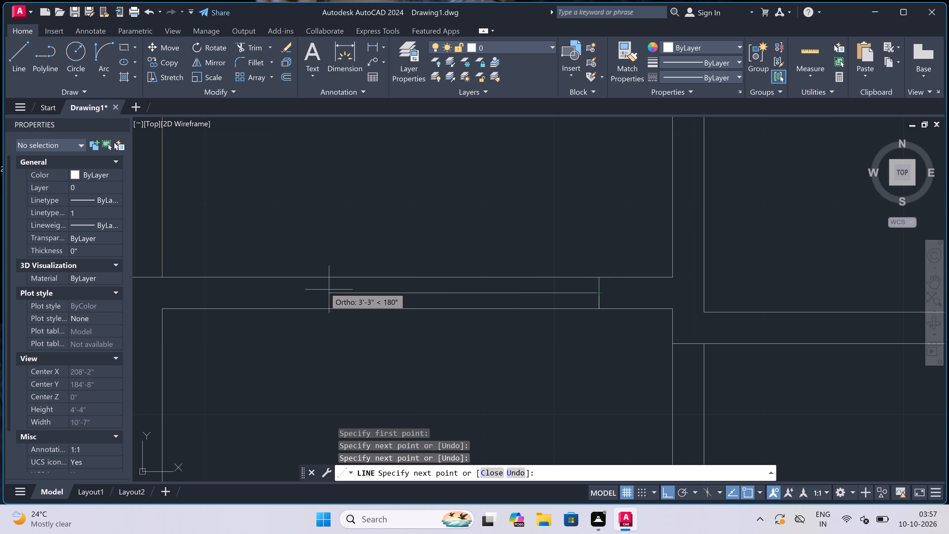
left_click(247, 289)
left_click(242, 278)
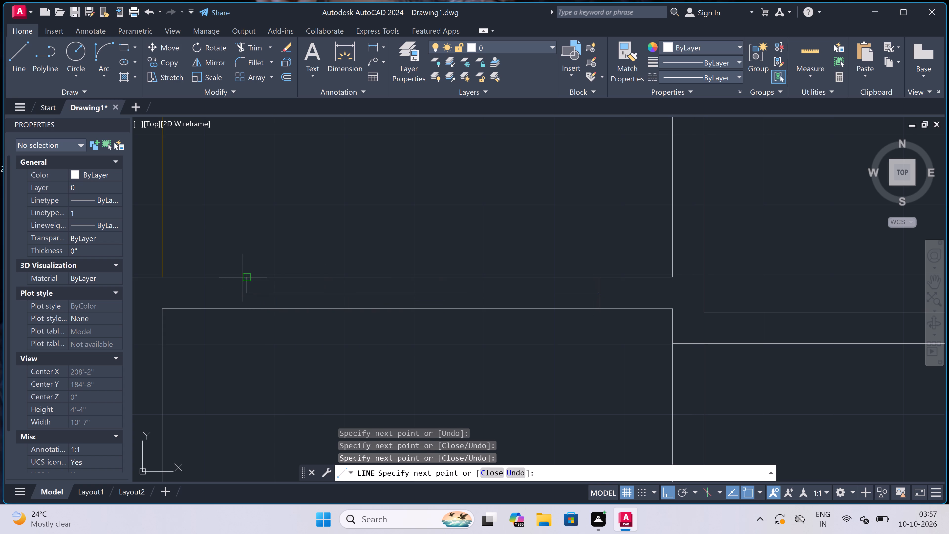
left_click(248, 309)
key("Escape")
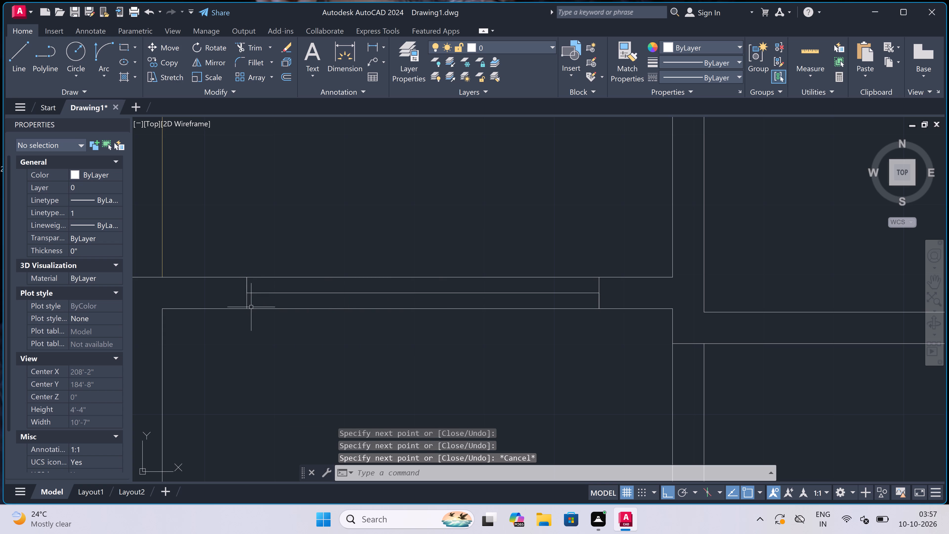
Trim both wall lines between the jambs of the northwest room's south opening, leaving only the centre line.
key("t")
key("r")
key("space")
left_click(327, 282)
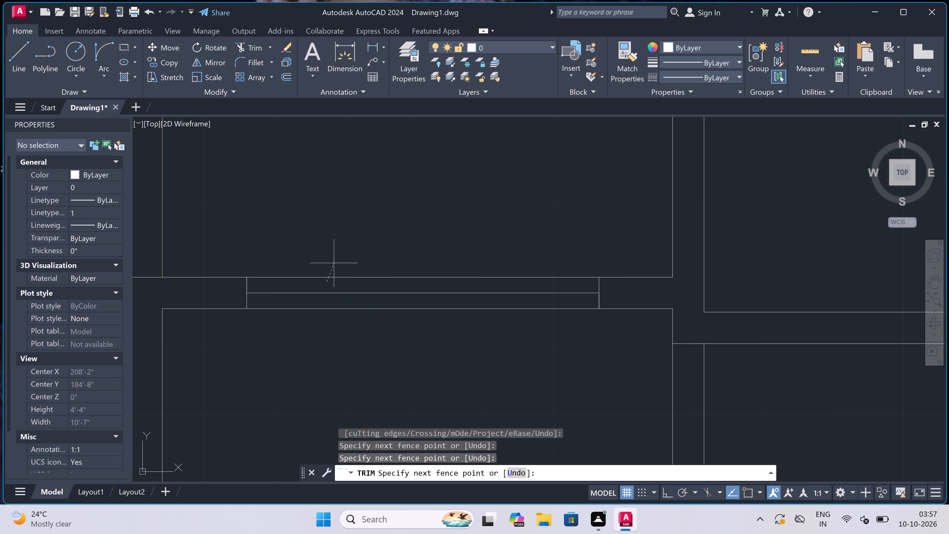
left_click(334, 263)
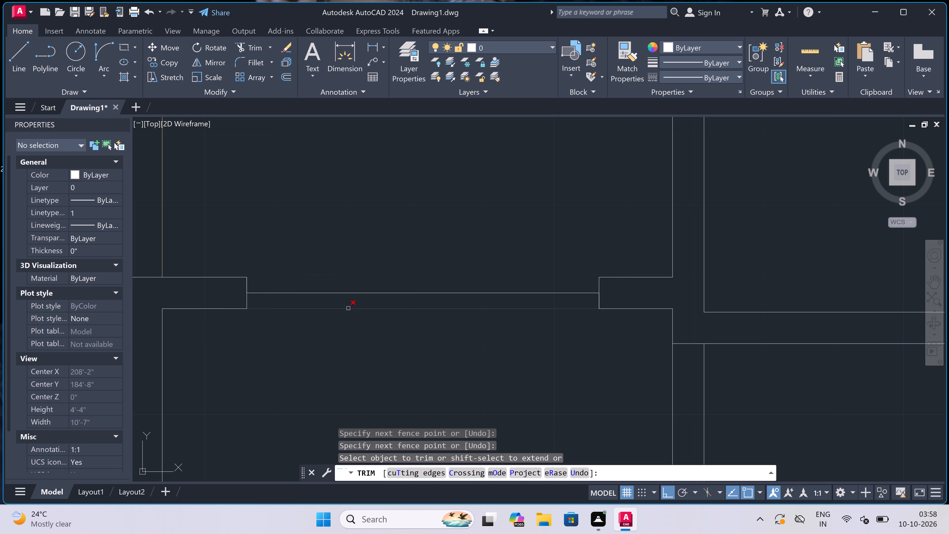
left_click(348, 308)
key("Escape")
Draw two jamb lines joined by a centre line within the northeast room's south wall to mark a matching opening.
scroll(364, 265, "down", 5)
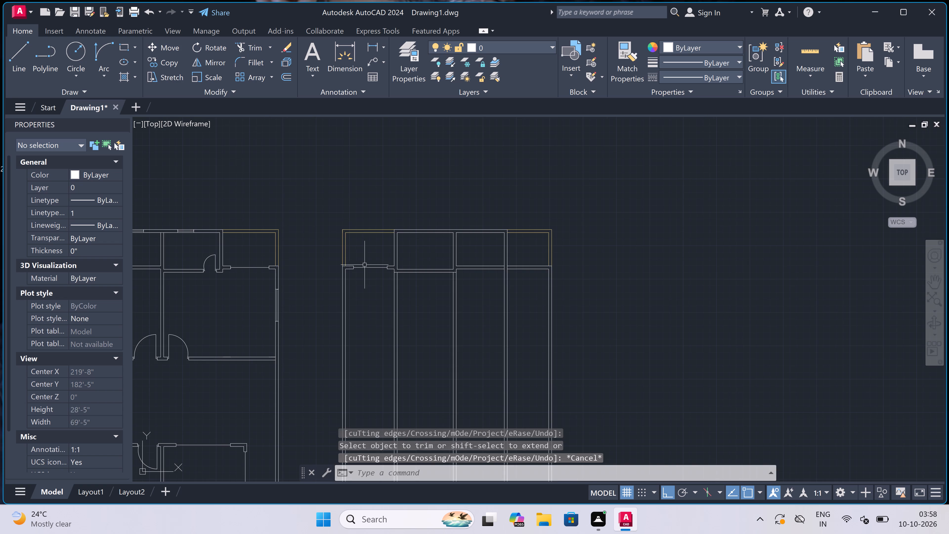
scroll(519, 267, "up", 4)
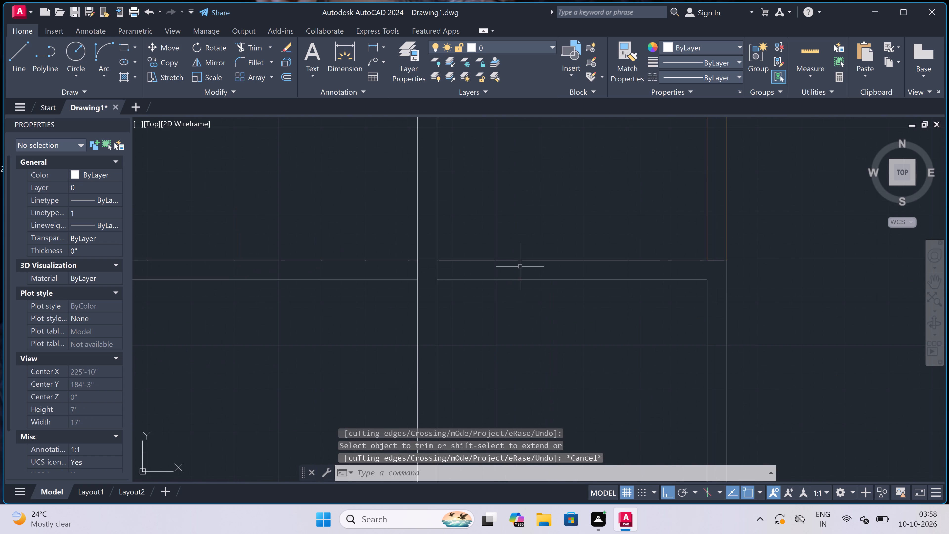
key("l")
key("space")
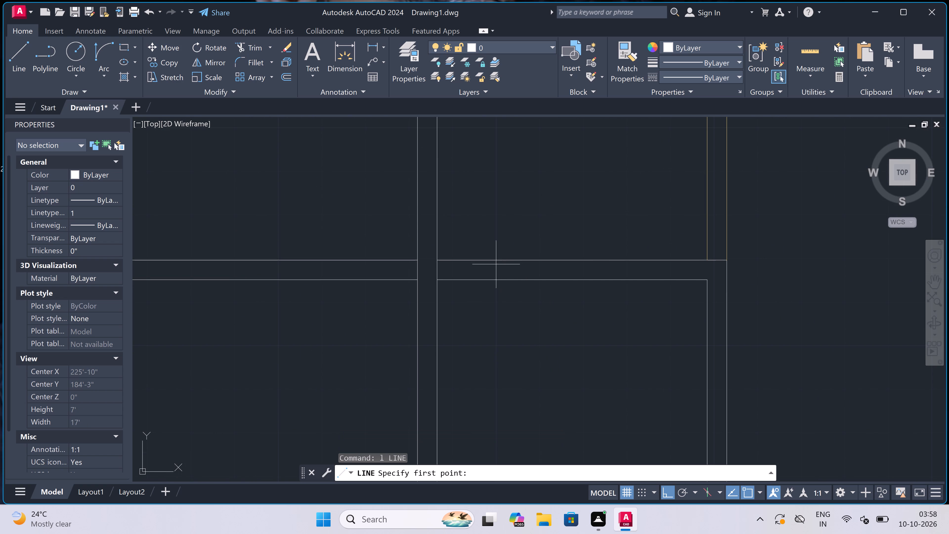
left_click(483, 259)
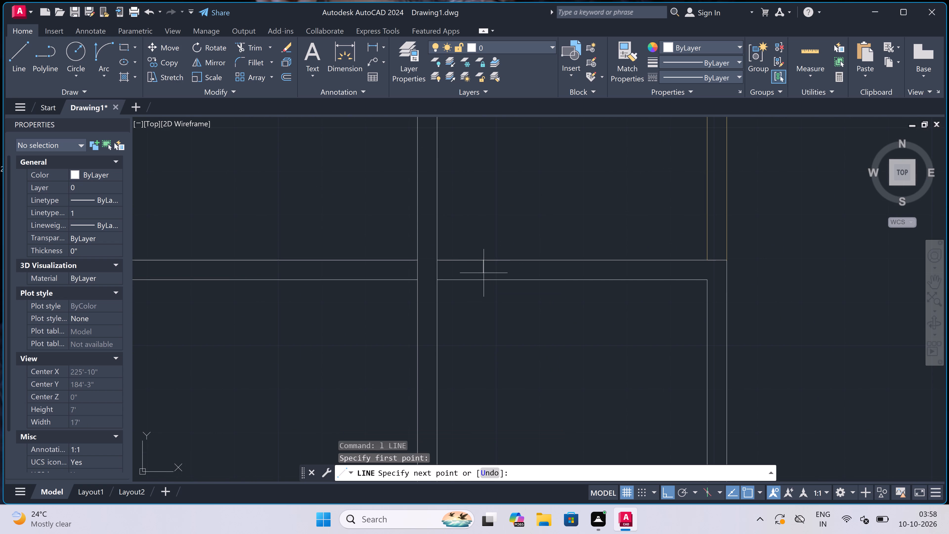
left_click(483, 278)
left_click(483, 271)
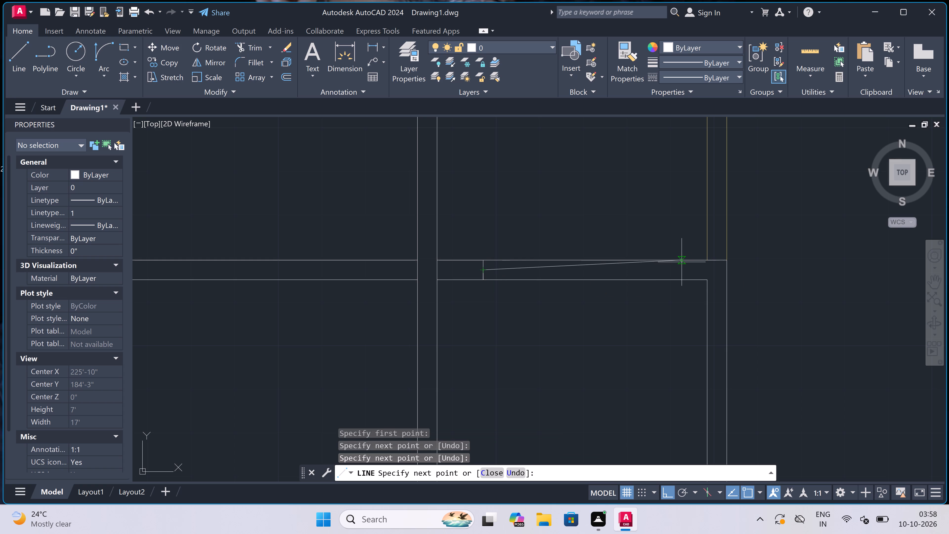
left_click(668, 270)
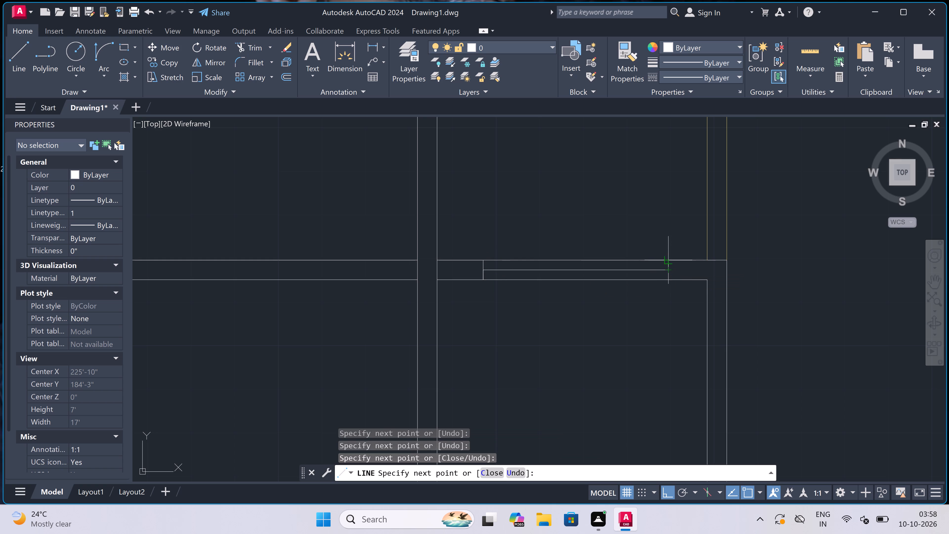
left_click(668, 264)
left_click(669, 281)
key("Escape")
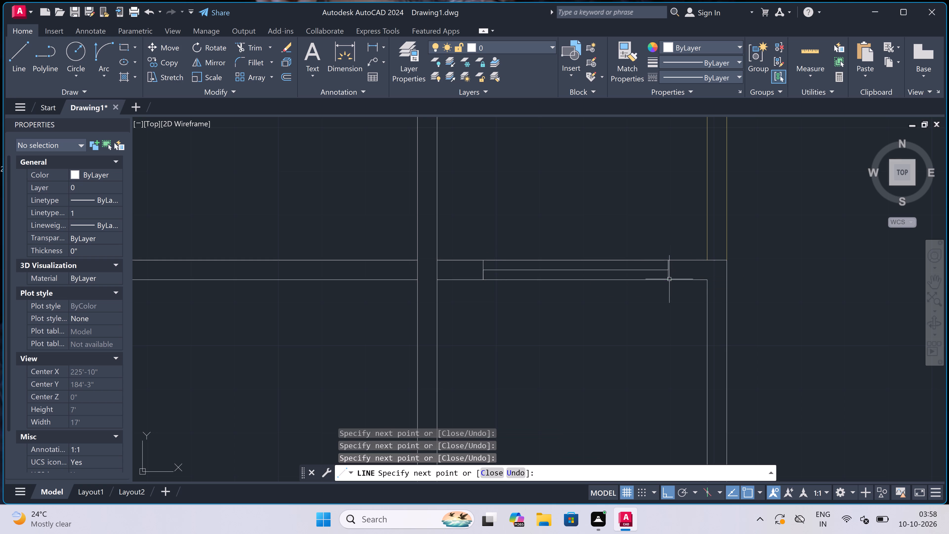
Trim both wall lines between the jambs of the northeast room's south opening, leaving only the centre line.
key("t")
key("r")
key("space")
left_click(618, 261)
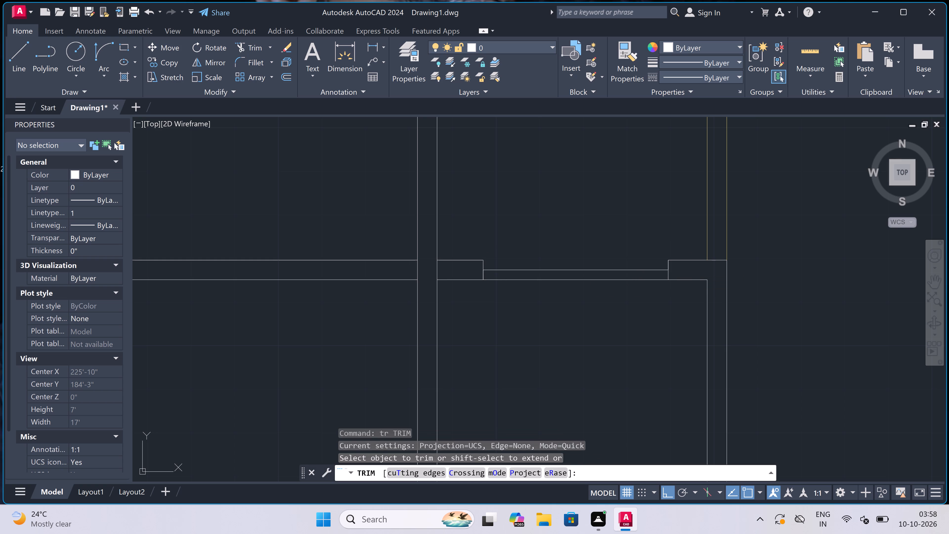
left_click(603, 278)
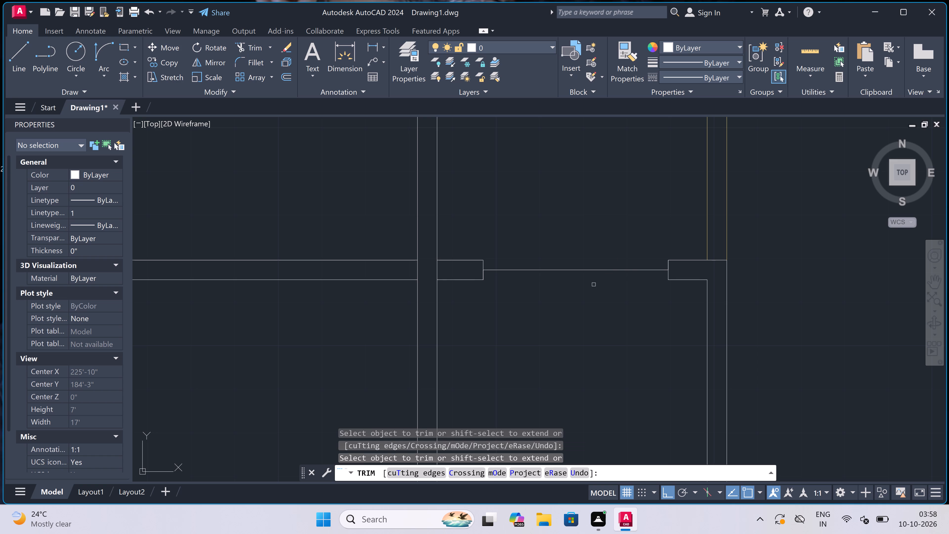
key("Escape")
Trim both lines of the easternmost partition where it crosses the south walls of the third and fourth top rooms.
key("space")
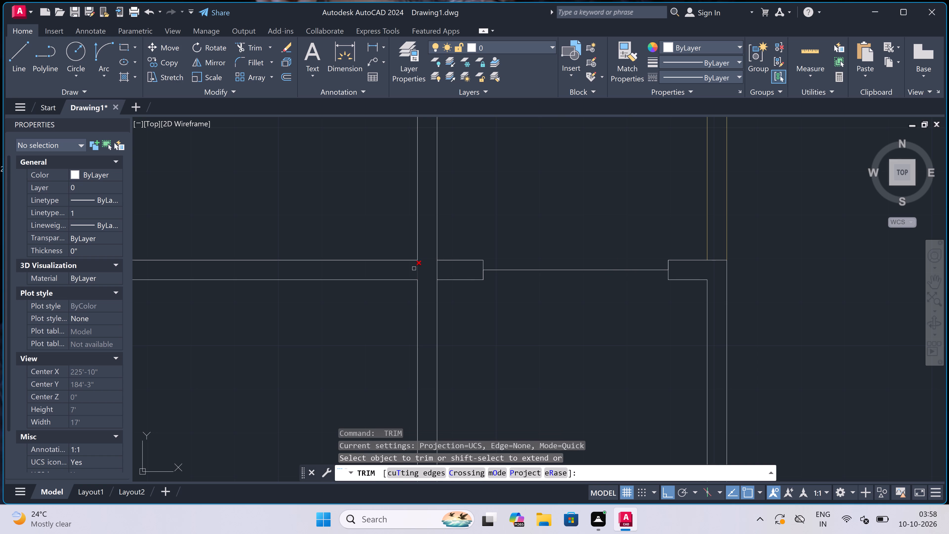
left_click_drag(410, 268, 414, 268)
left_click(458, 269)
scroll(543, 284, "down", 3)
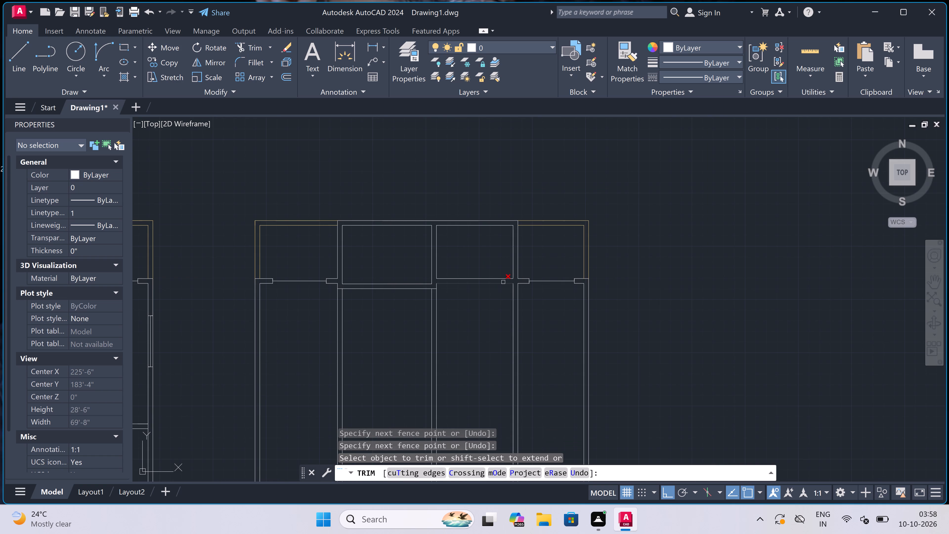
scroll(518, 282, "up", 3)
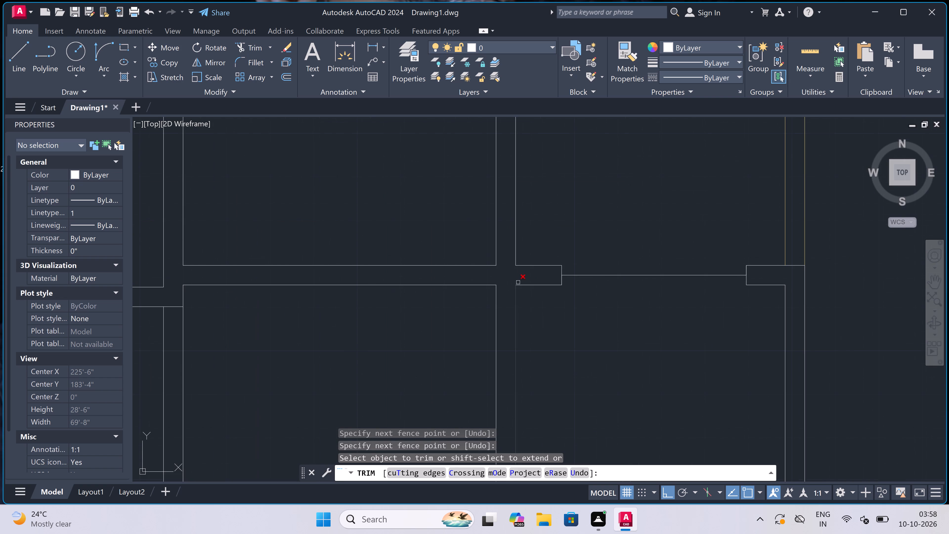
Undo the last trim and retrim both lines of the easternmost partition only where they cross the south wall between the third and fourth rooms.
key("ctrl+z")
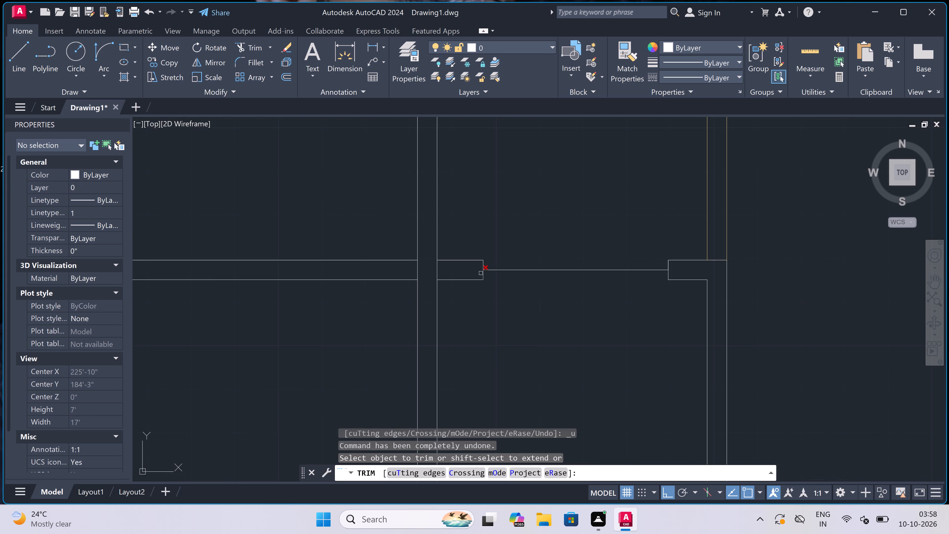
scroll(479, 270, "down", 1)
scroll(443, 268, "up", 2)
left_click(427, 270)
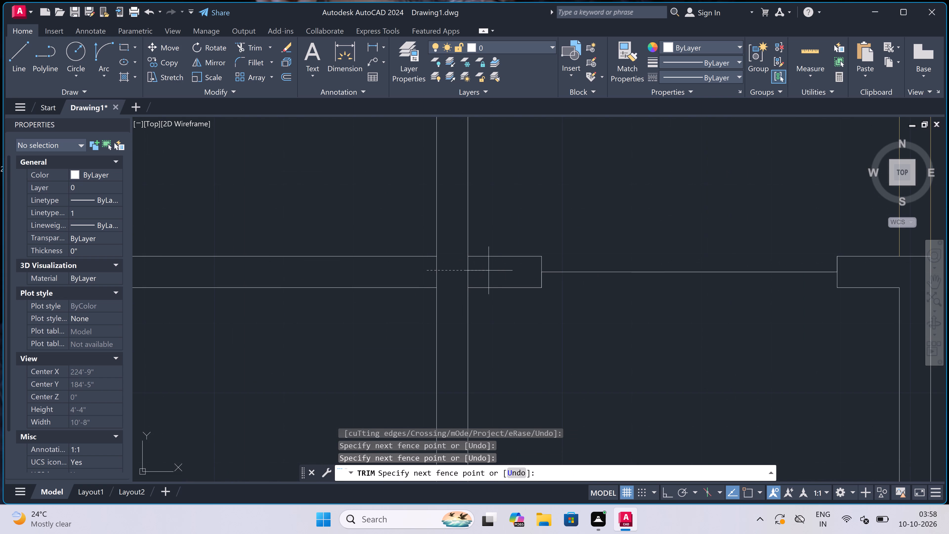
left_click(498, 270)
key("Escape")
Extend the lower line of the northeast room's south wall westward across the partition to meet the third room's wall line.
type("ex")
key("space")
left_click(498, 270)
left_click(496, 304)
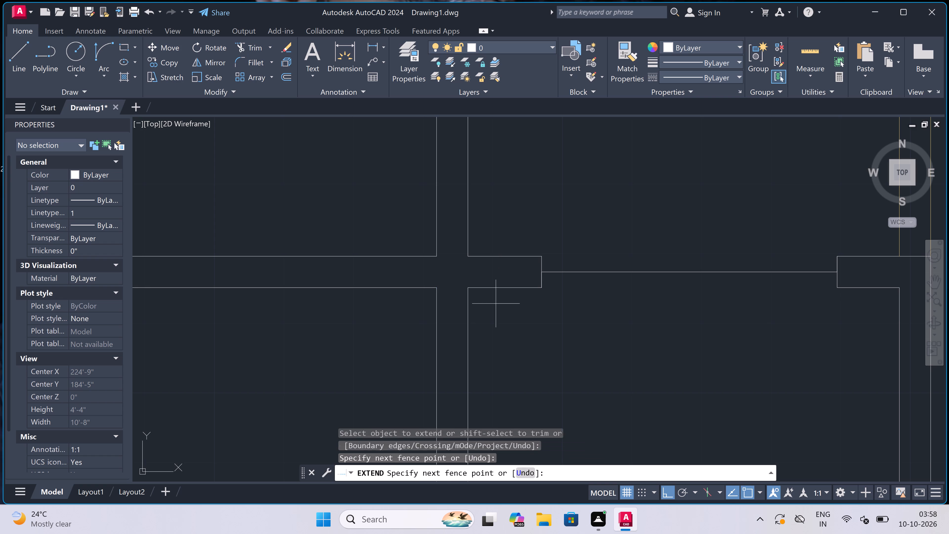
left_click(499, 268)
scroll(559, 302, "down", 4)
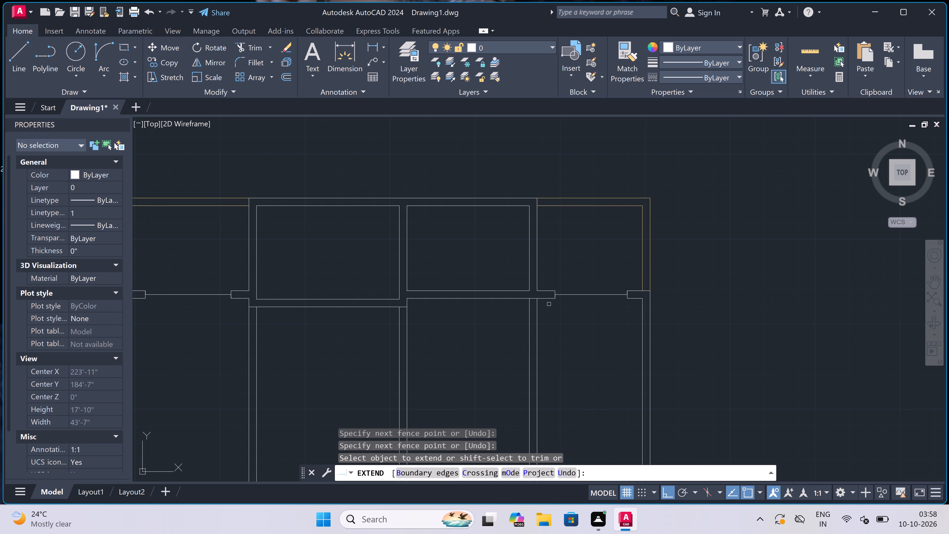
key("Escape")
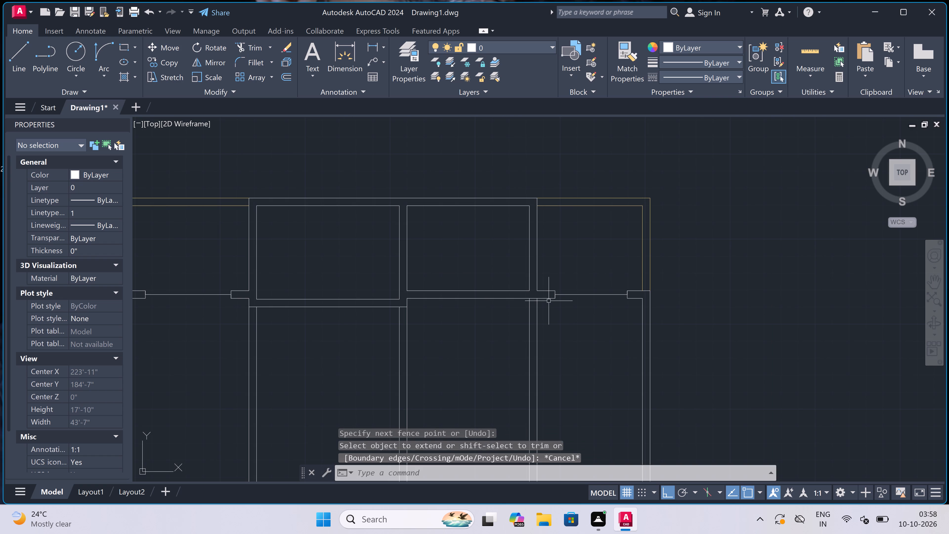
Trim away the westernmost and easternmost interior partition lines running south below the top rooms' south walls.
scroll(554, 256, "down", 2)
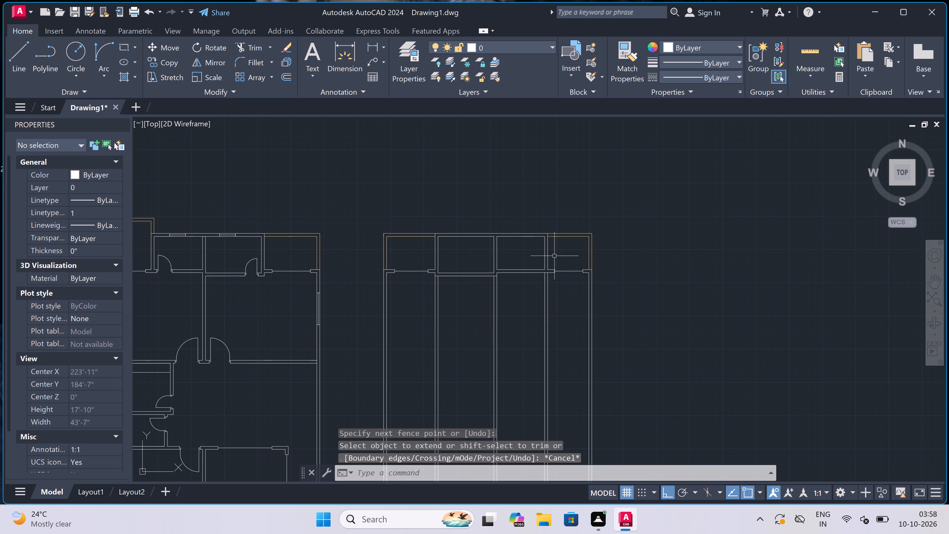
key("t")
key("r")
key("space")
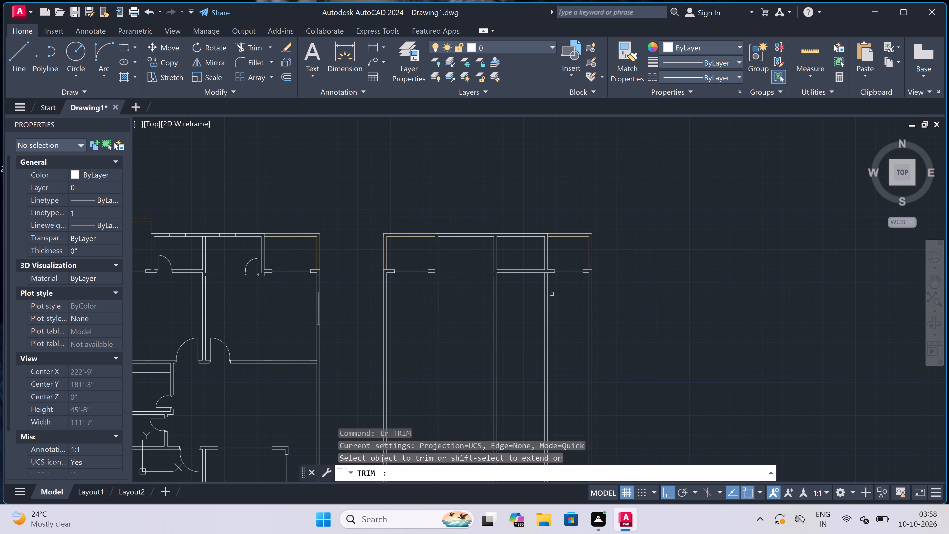
left_click(552, 294)
left_click(541, 299)
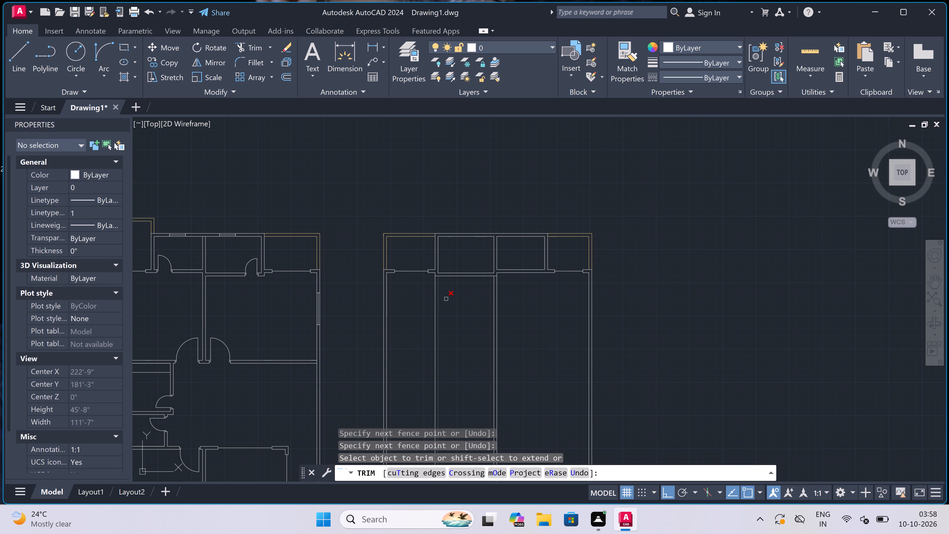
left_click(449, 298)
left_click(418, 301)
key("Escape")
Draw a 2' wide window in the north wall of the second top room, with two jamb lines joined by a centre line.
key("l")
key("space")
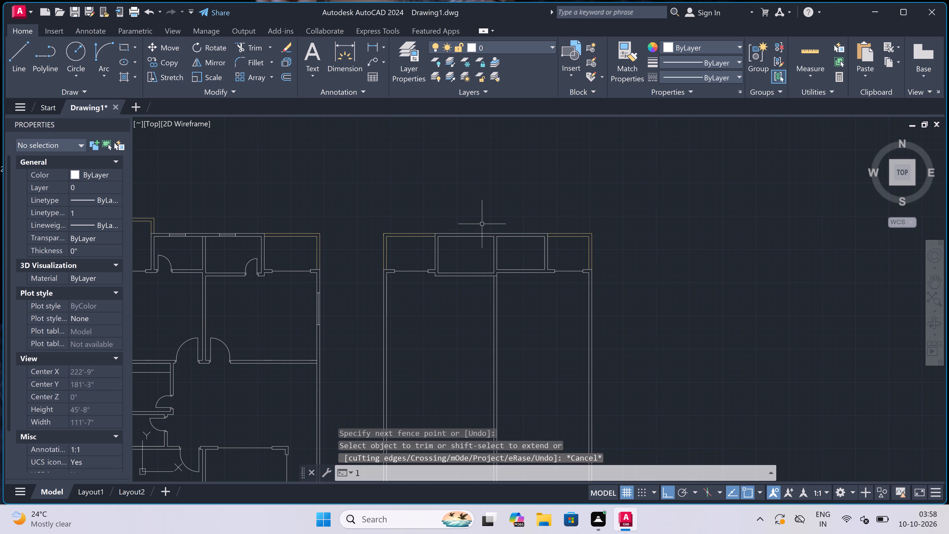
scroll(472, 230, "up", 3)
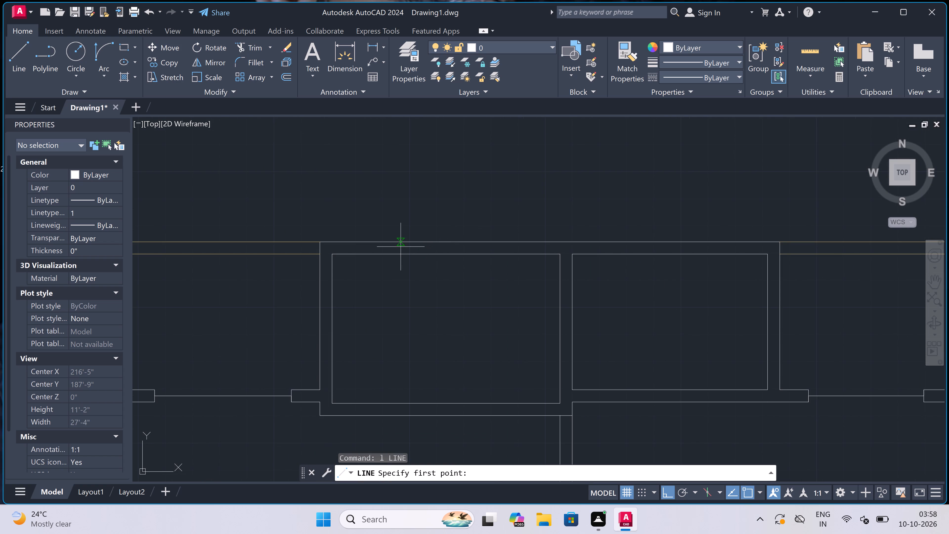
left_click(403, 243)
left_click(401, 255)
scroll(404, 247, "up", 2)
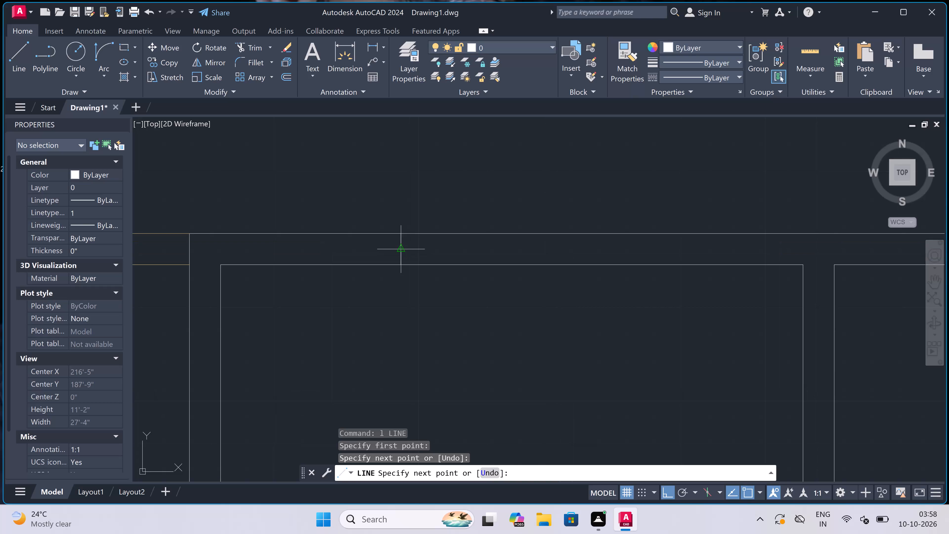
left_click(404, 247)
type("2'")
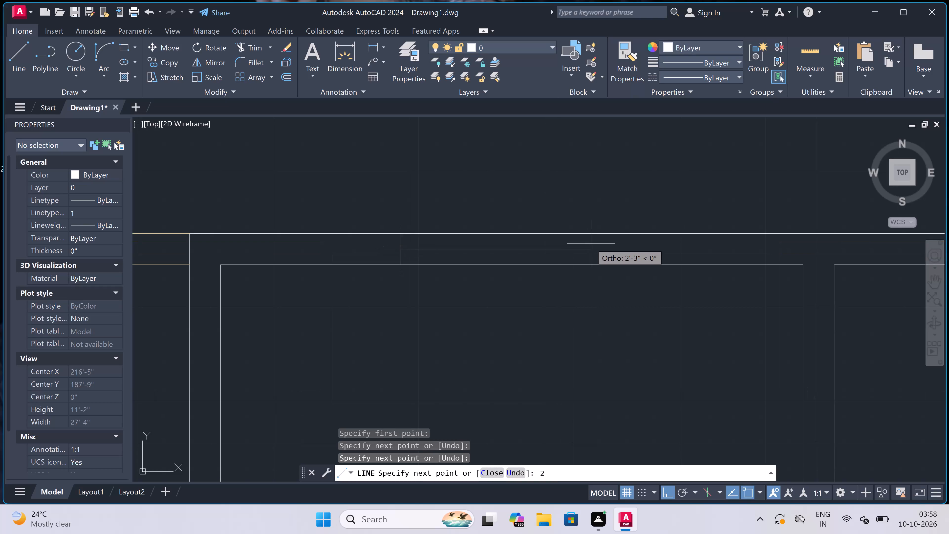
key("space")
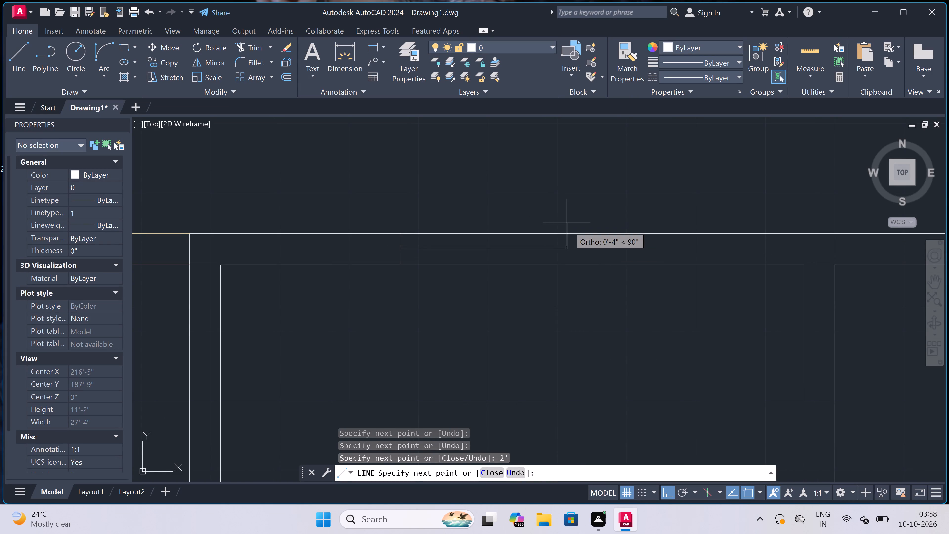
left_click(563, 240)
left_click(567, 234)
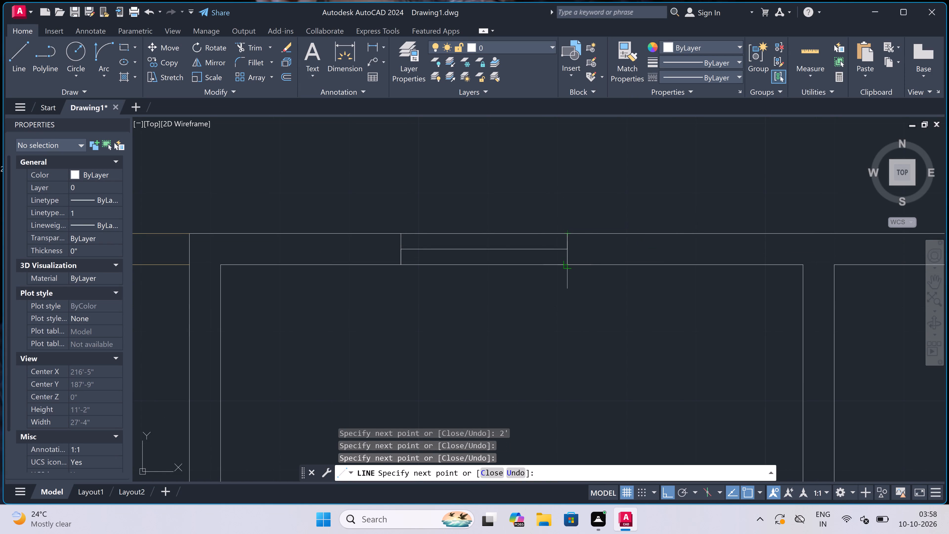
left_click(567, 263)
key("Escape")
Draw a matching 2' wide window with jamb lines and a centre line in the north wall of the third top room.
scroll(487, 260, "down", 5)
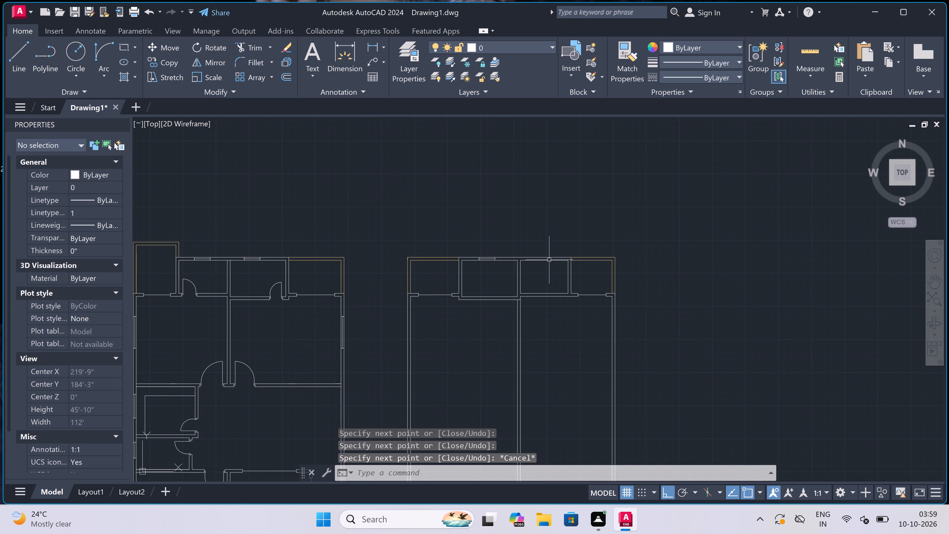
scroll(550, 259, "up", 4)
key("space")
left_click(468, 264)
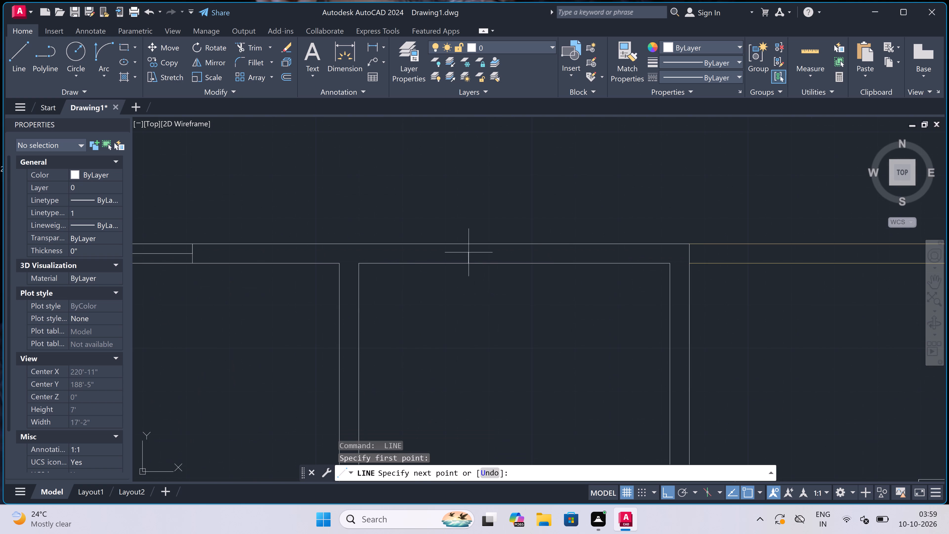
left_click(471, 245)
left_click(469, 258)
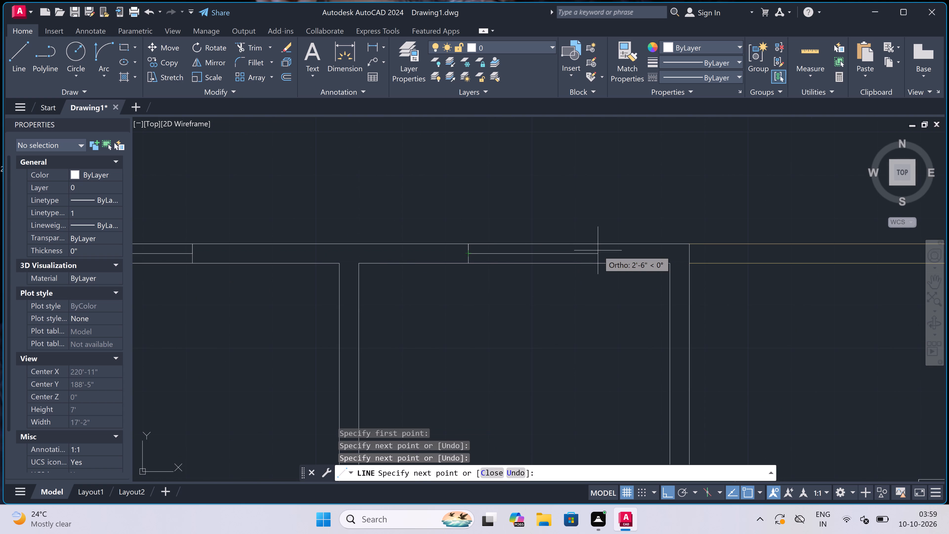
type("2'")
key("space")
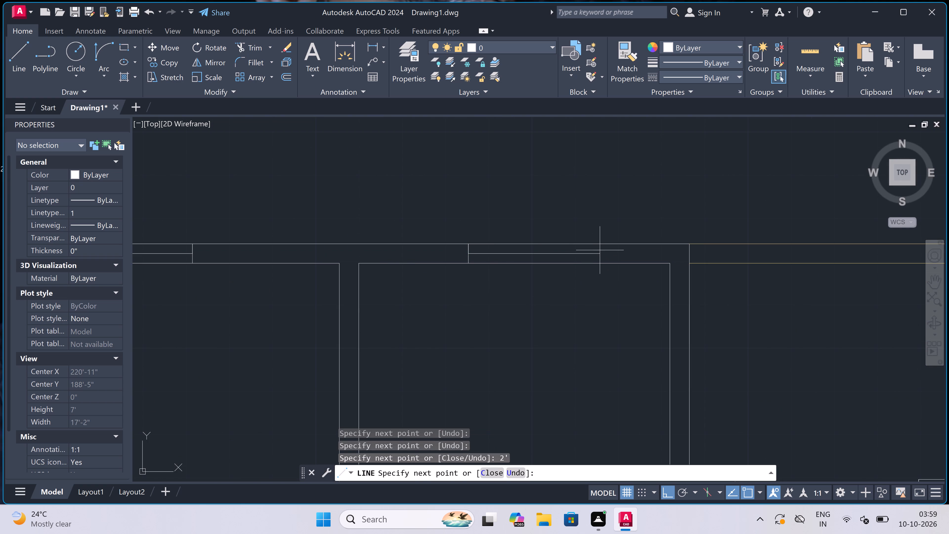
left_click(573, 242)
left_click(573, 262)
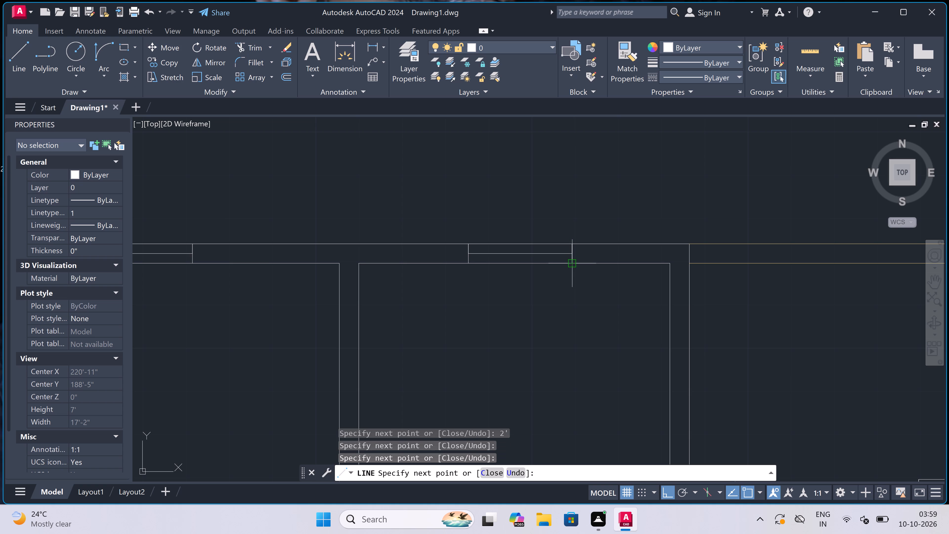
key("Escape")
scroll(569, 203, "down", 5)
scroll(556, 223, "up", 3)
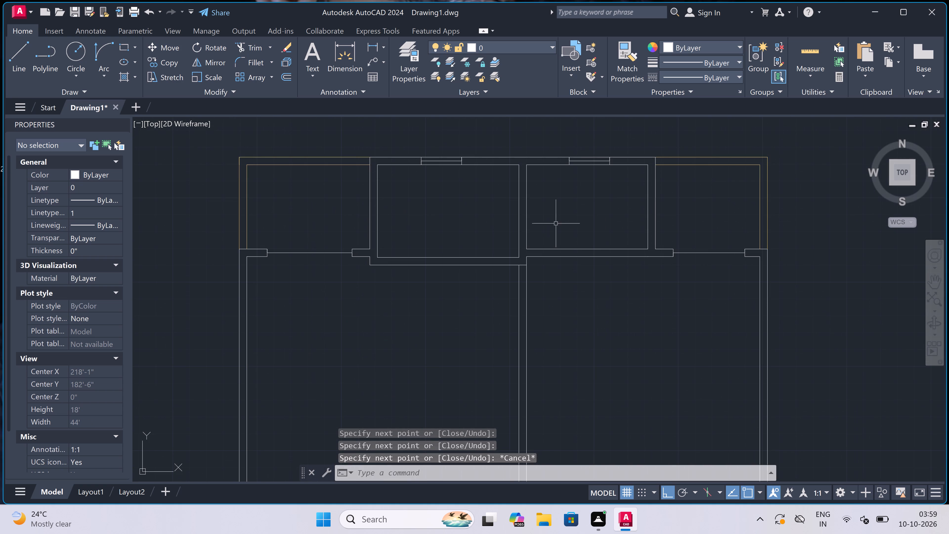
Draw the west door jamb in the third top room's south wall, with a 2" stub and a 2' door leaf running north.
key("space")
scroll(526, 250, "up", 3)
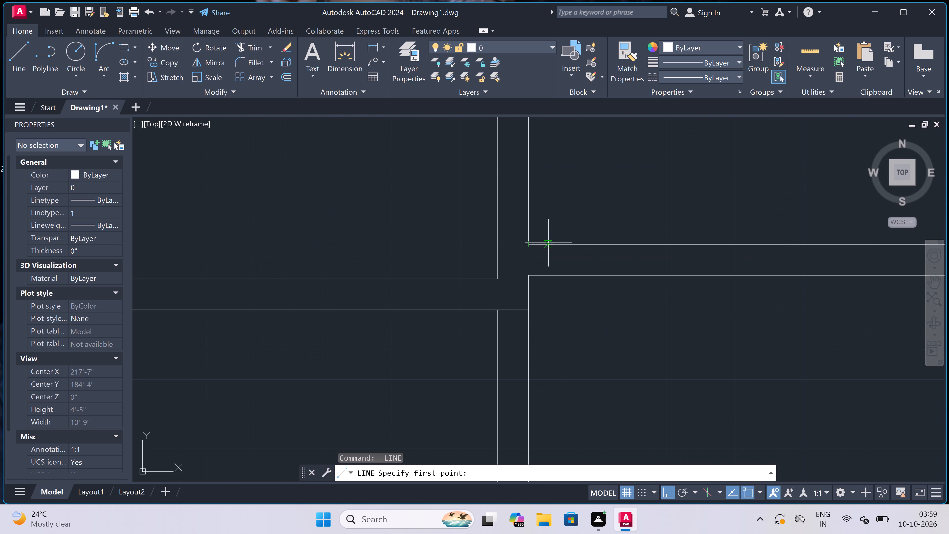
left_click(554, 242)
left_click(554, 269)
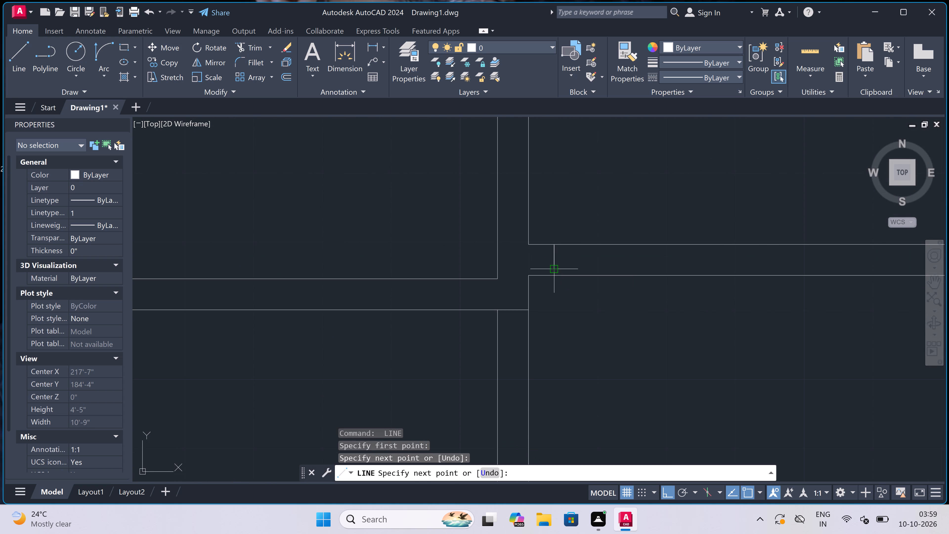
left_click(557, 276)
scroll(557, 267, "up", 1)
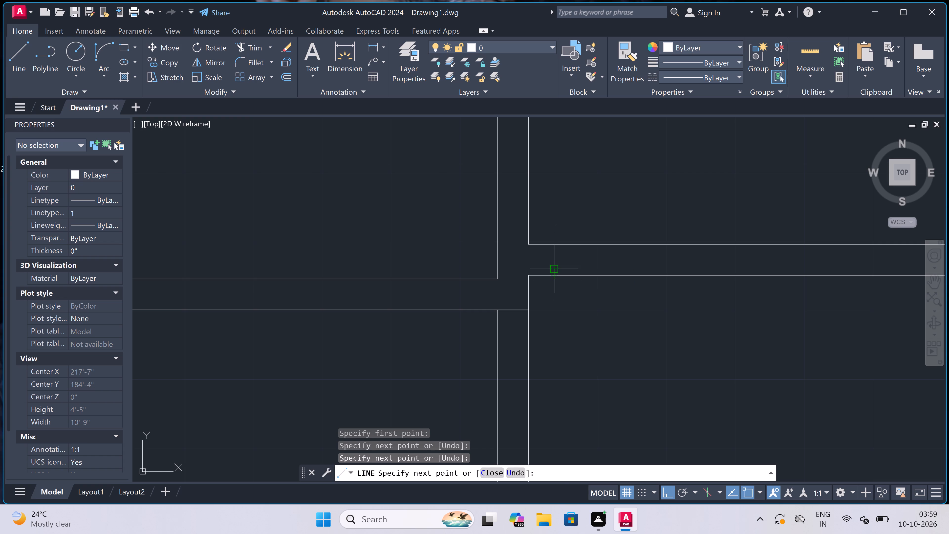
scroll(557, 267, "up", 2)
left_click(549, 234)
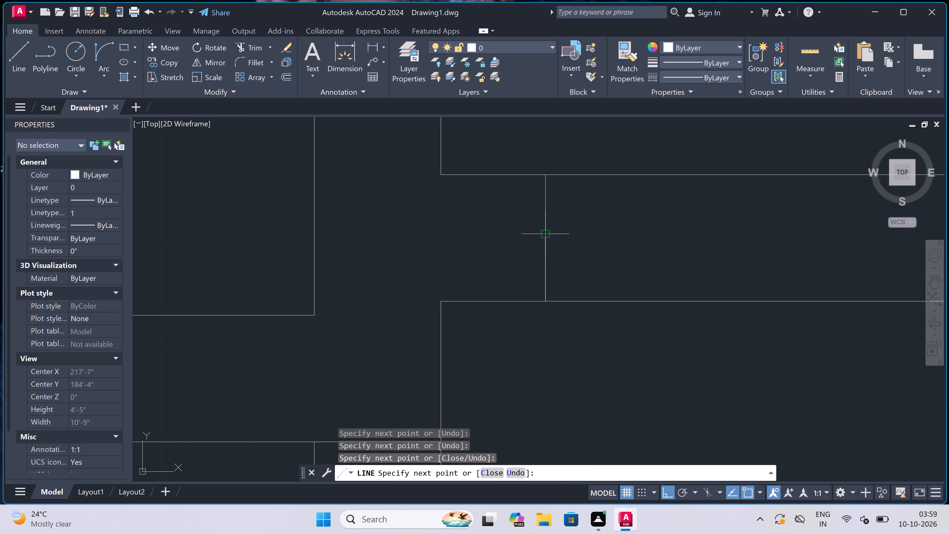
type("2\"")
key("space")
scroll(642, 238, "down", 6)
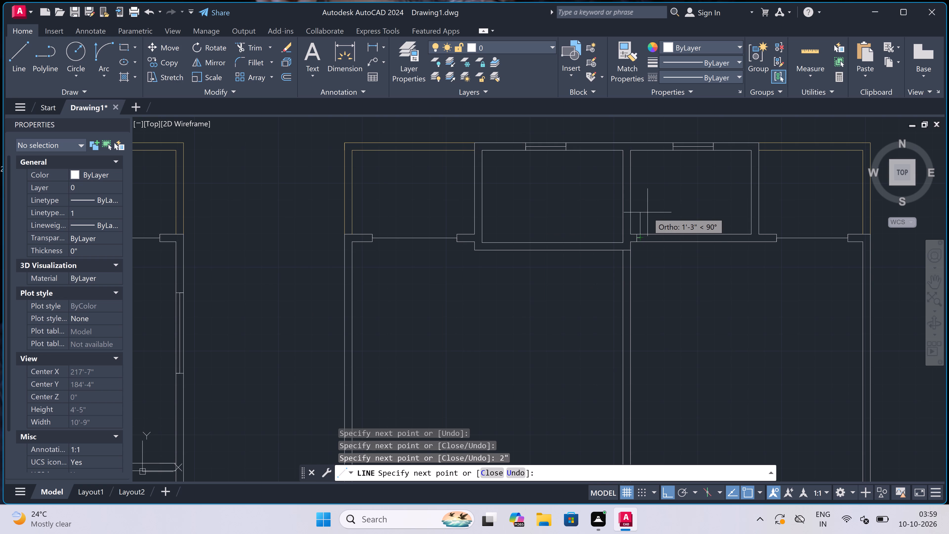
type("2'")
key("space")
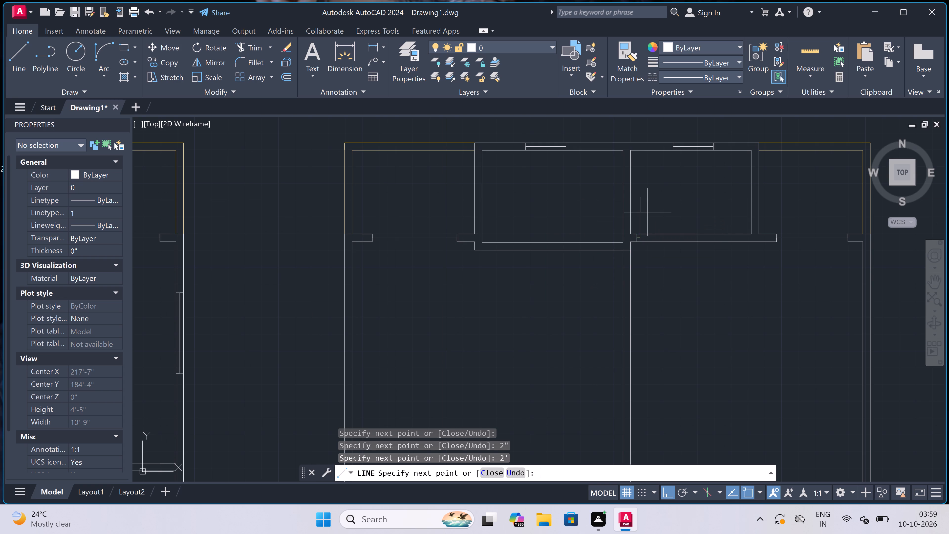
key("Escape")
Draw the east door jamb across the third top room's south wall, with a 2" stub pointing west from its midpoint.
scroll(704, 210, "up", 2)
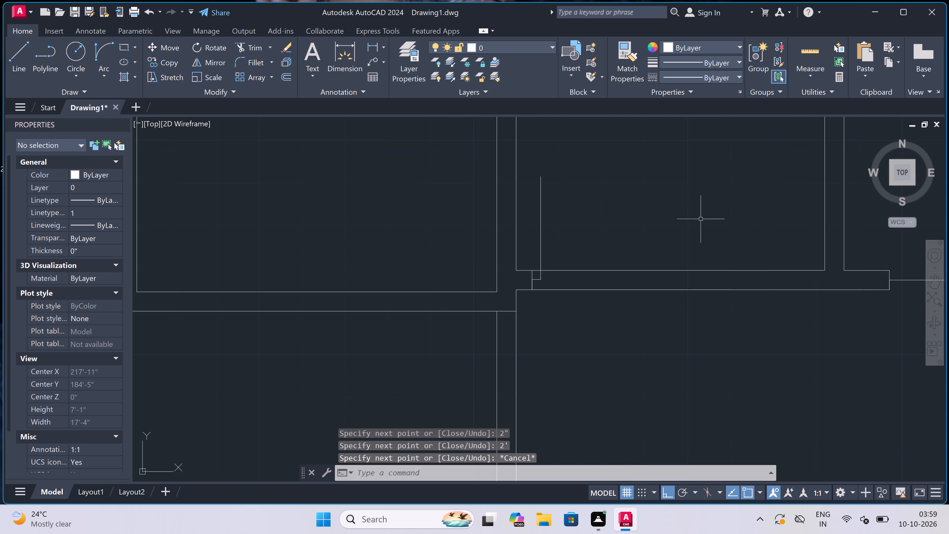
key("space")
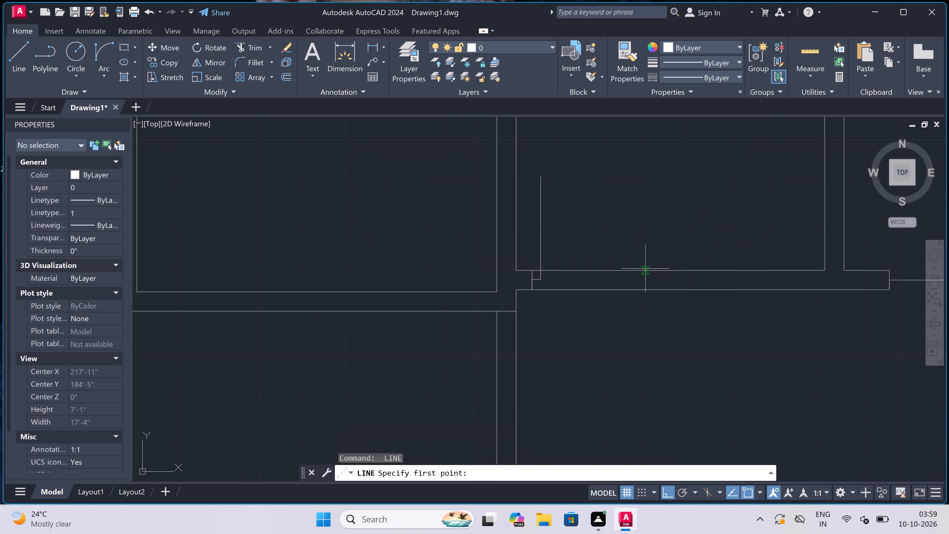
left_click(644, 269)
left_click(644, 284)
left_click(644, 277)
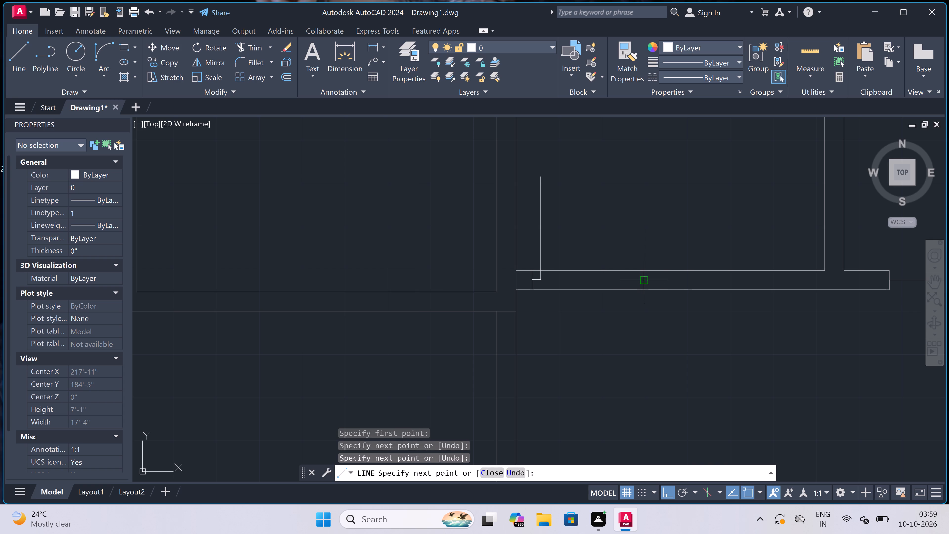
type("2\"")
key("space")
key("Escape")
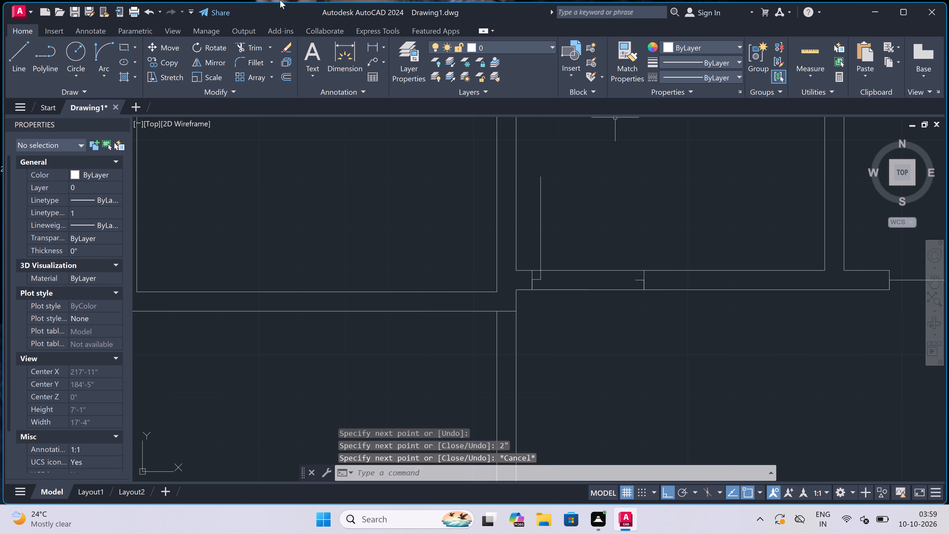
Draw the door swing arc from the north end of the door leaf to the end of the east jamb's stub.
left_click(99, 47)
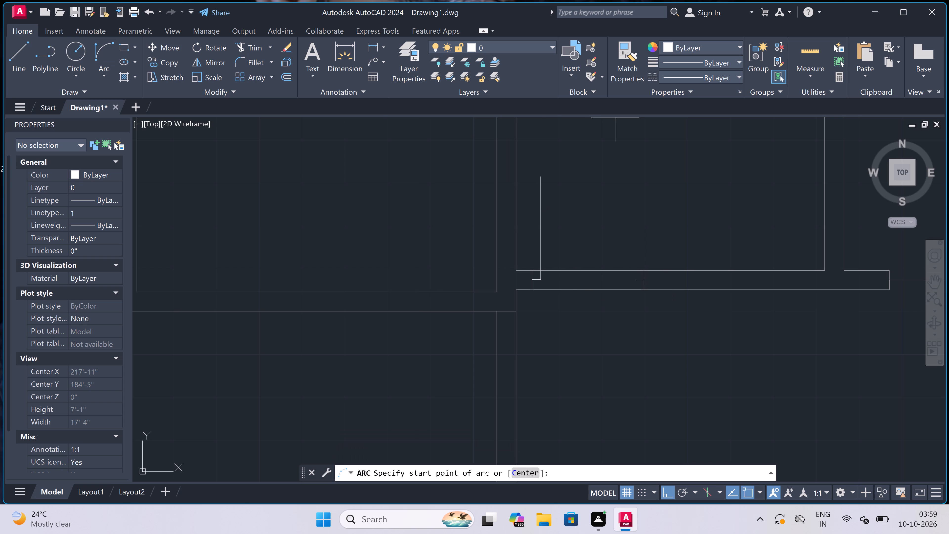
left_click(539, 179)
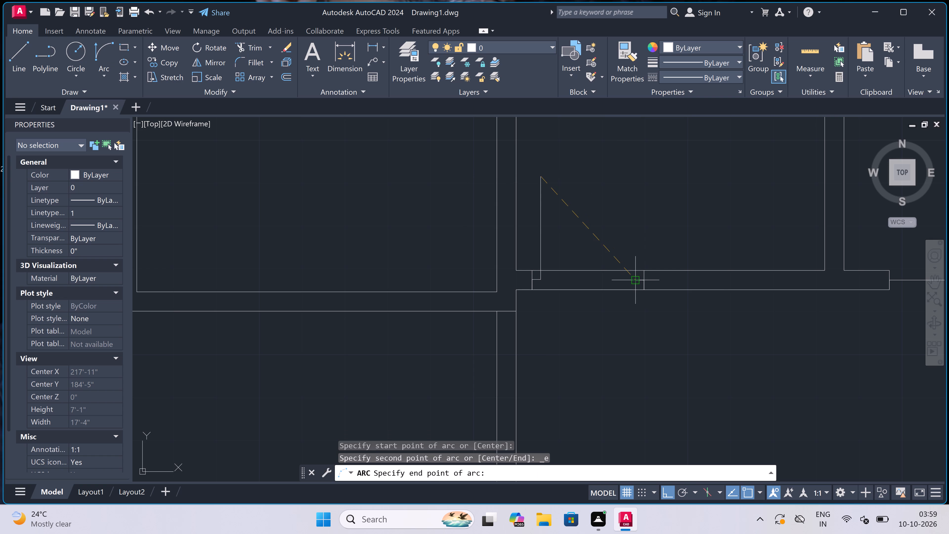
left_click(636, 277)
left_click(639, 202)
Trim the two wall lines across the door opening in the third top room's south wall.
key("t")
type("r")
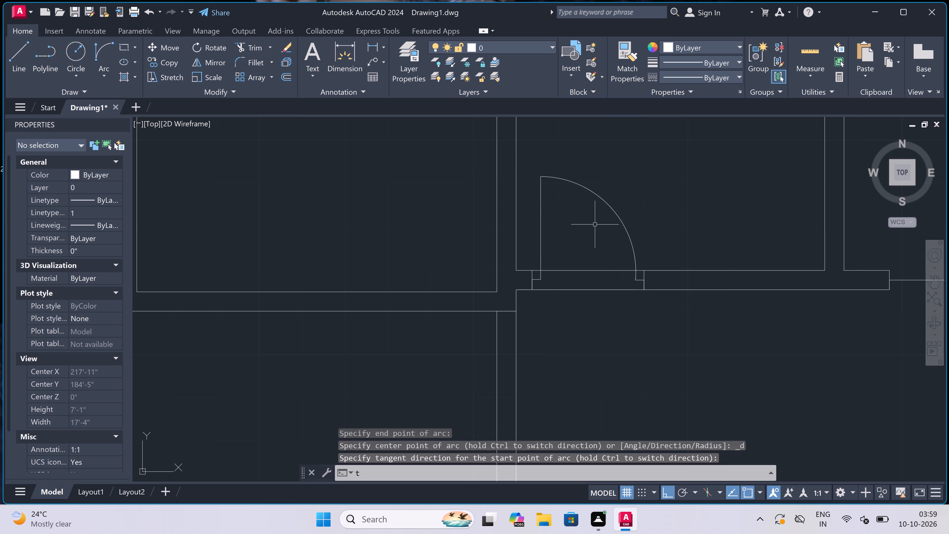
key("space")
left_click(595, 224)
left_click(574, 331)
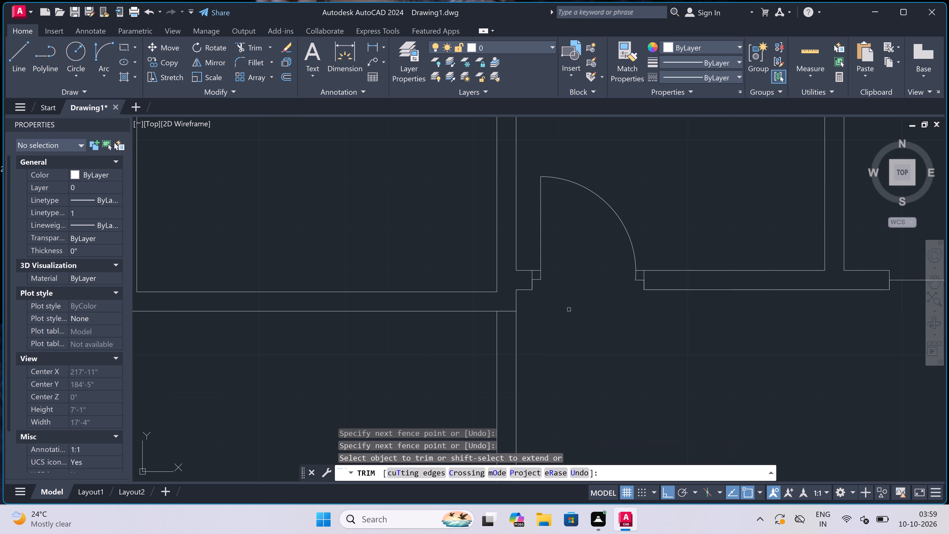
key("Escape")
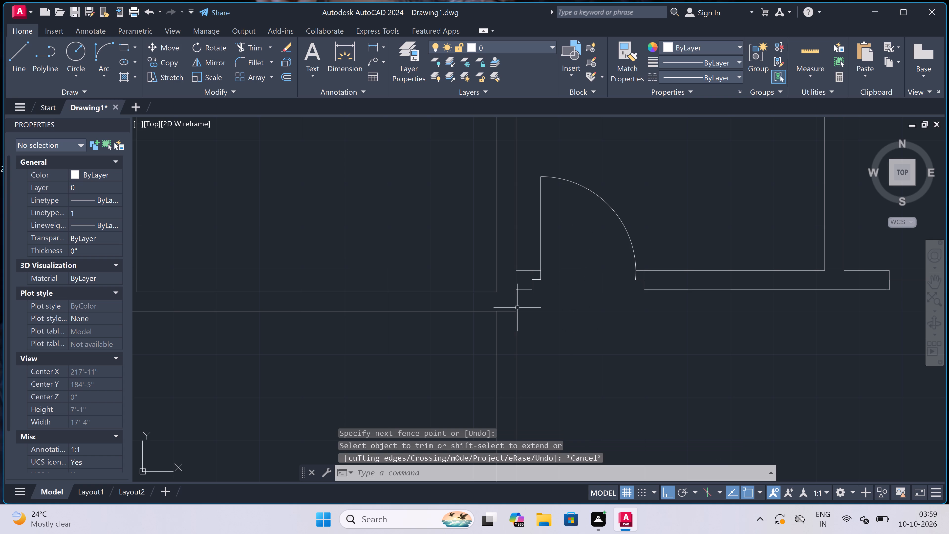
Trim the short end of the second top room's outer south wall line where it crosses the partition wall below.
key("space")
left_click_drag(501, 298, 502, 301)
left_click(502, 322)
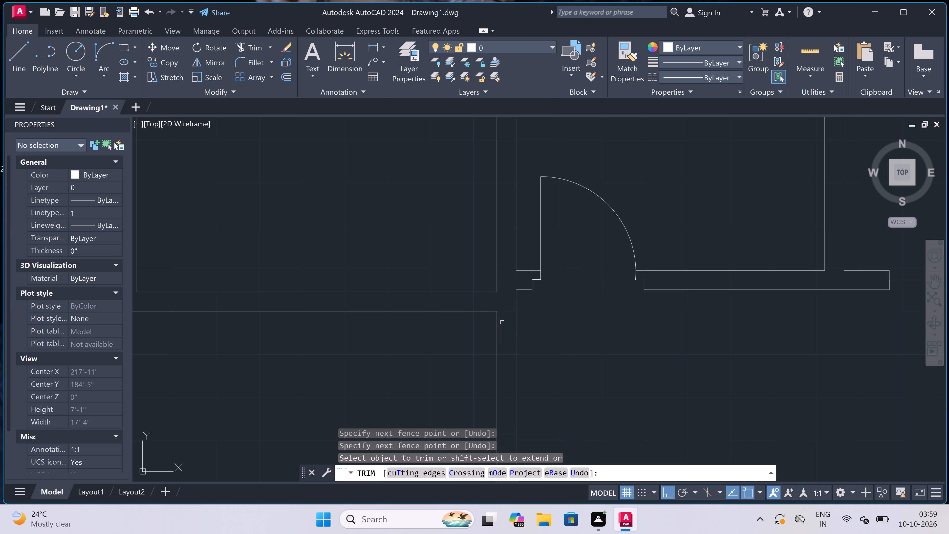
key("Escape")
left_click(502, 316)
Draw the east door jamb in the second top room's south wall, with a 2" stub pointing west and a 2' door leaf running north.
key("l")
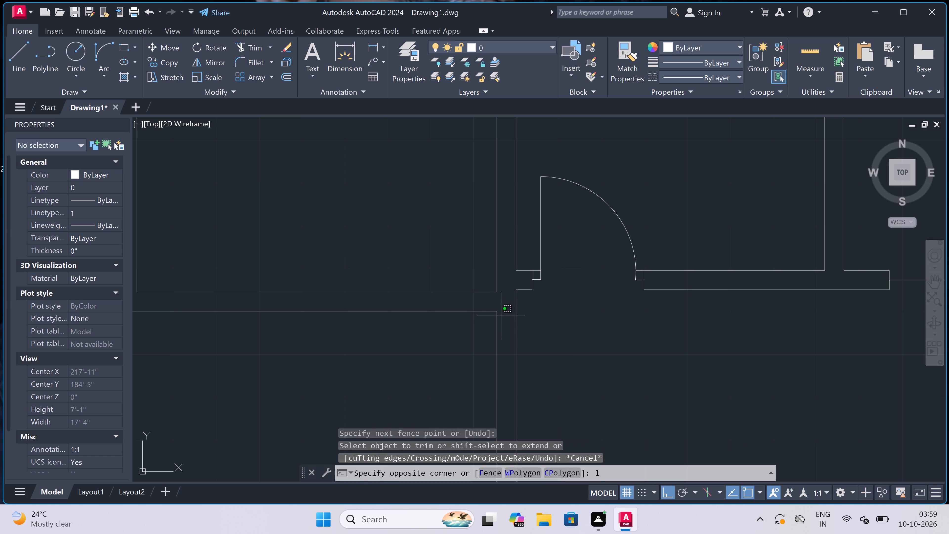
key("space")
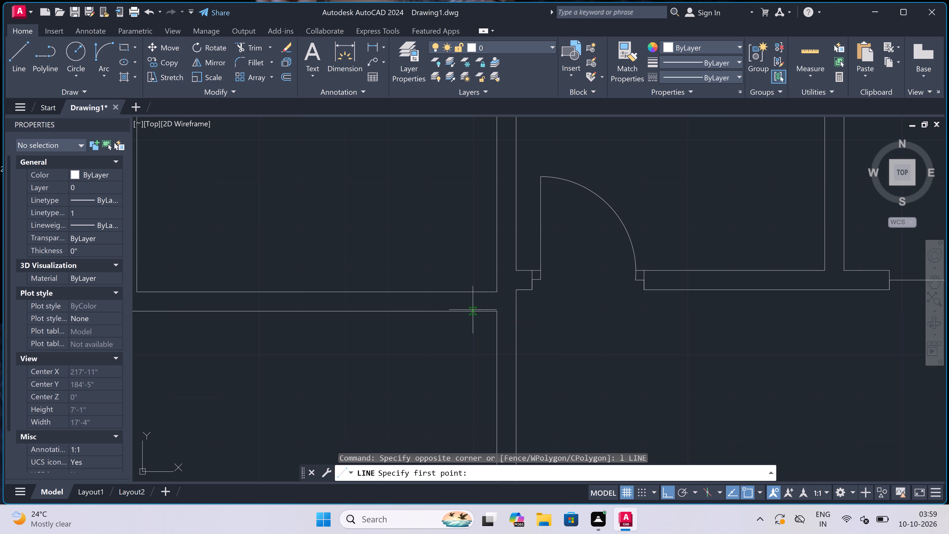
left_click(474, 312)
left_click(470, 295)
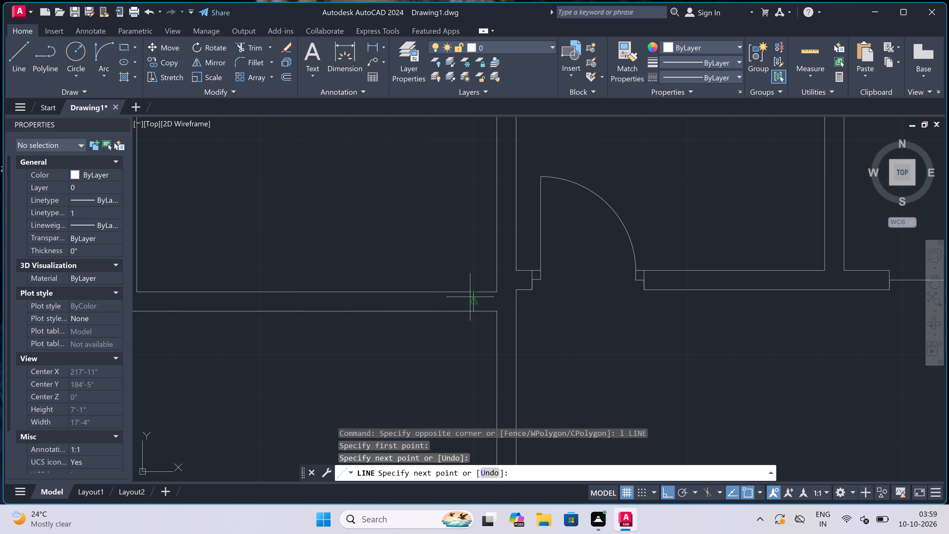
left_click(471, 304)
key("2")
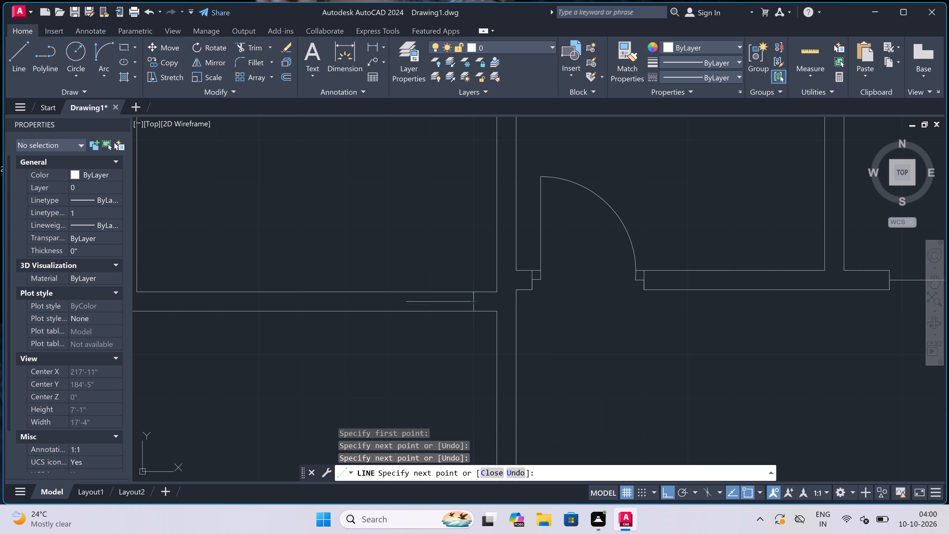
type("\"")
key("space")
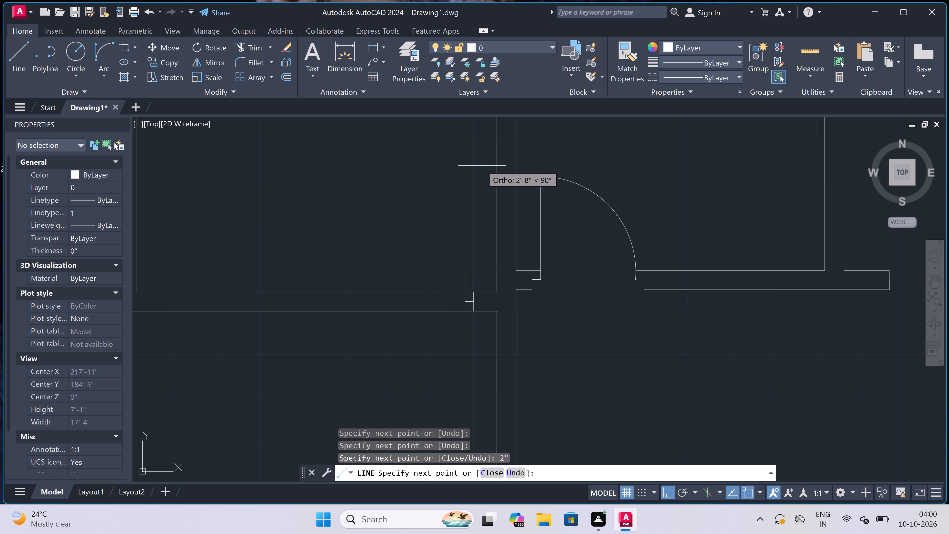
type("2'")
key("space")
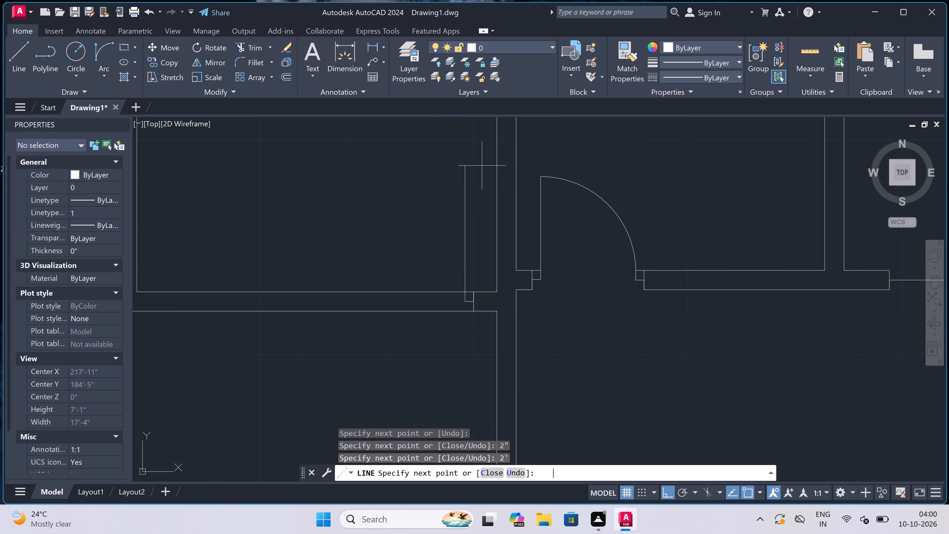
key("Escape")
Undo the second top room's door lines, both wall trims and the third top room's entire door, back to its uncut south wall.
key("space")
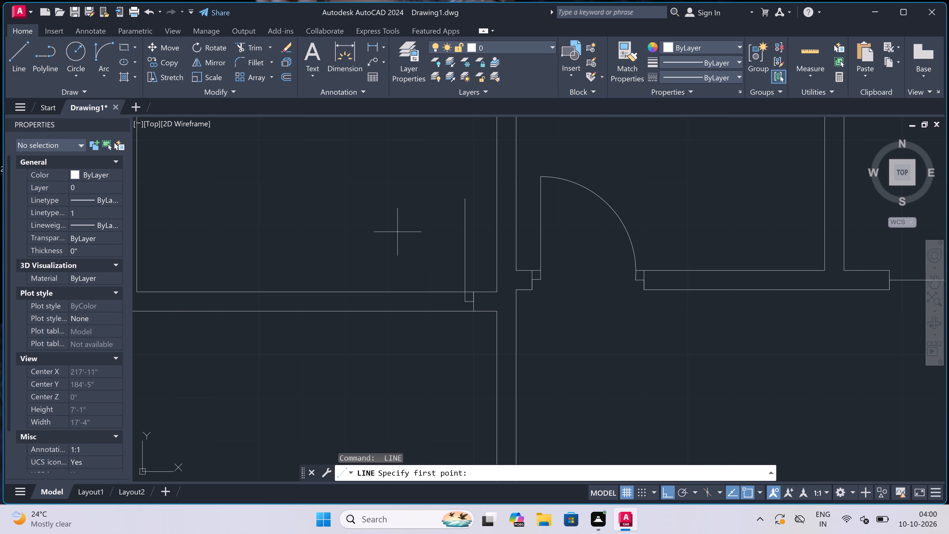
scroll(417, 217, "down", 5)
scroll(482, 237, "down", 2)
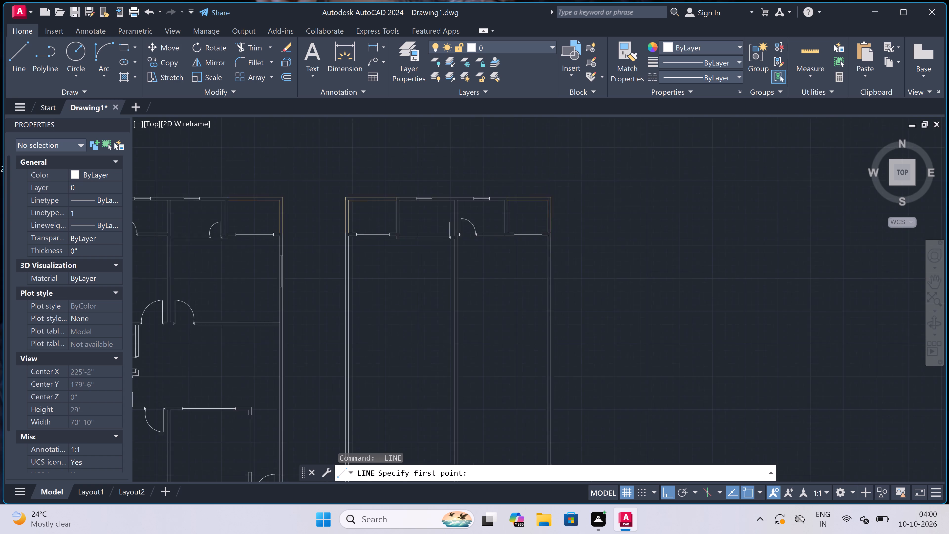
scroll(482, 237, "down", 1)
scroll(482, 237, "up", 5)
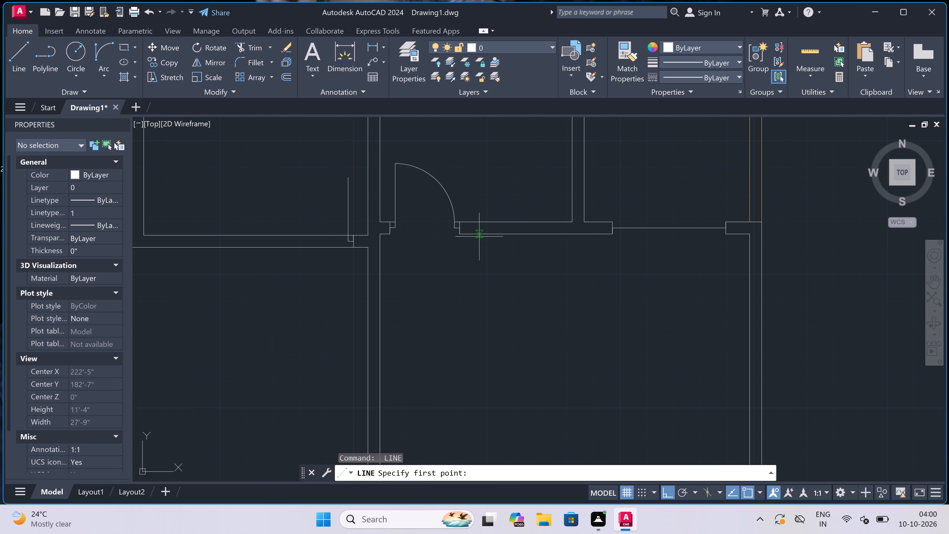
key("ctrl+z")
key("ctrl+z")
key("ctrl+z")
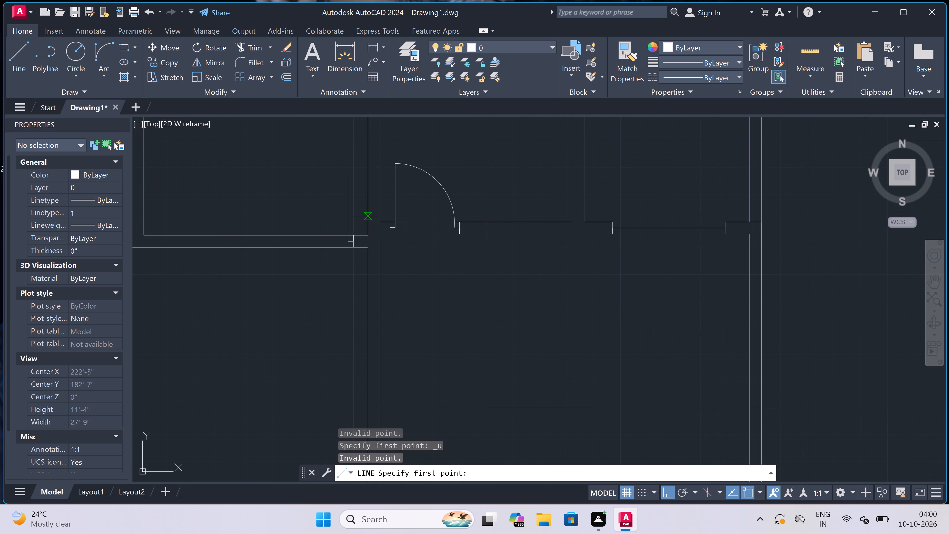
key("ctrl+z")
key("Escape")
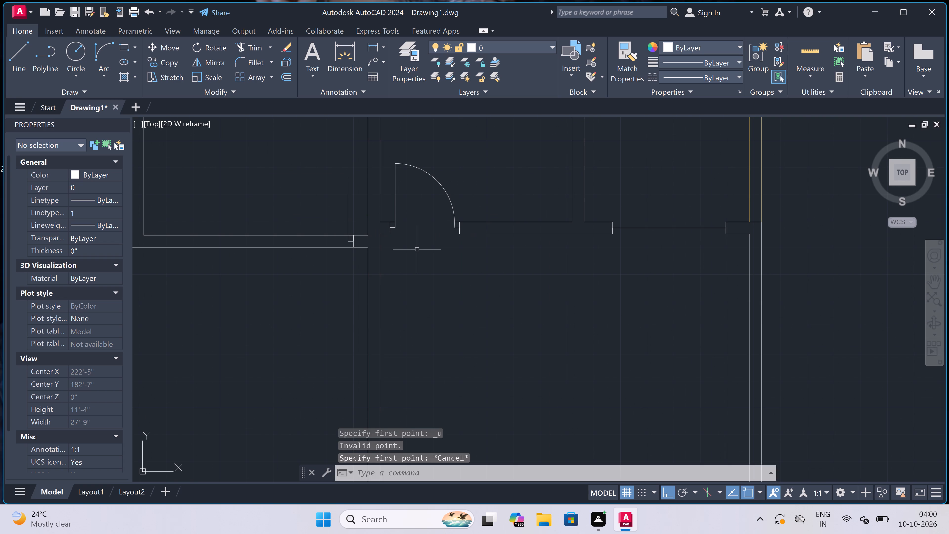
key("ctrl+z")
key("ctrl+z")
key("ctrl+z")
key("z")
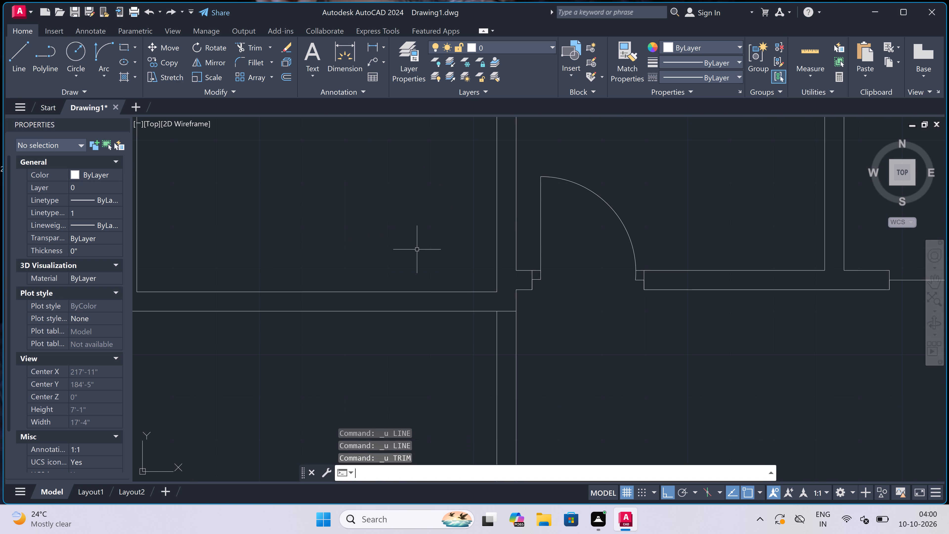
key("ctrl+z")
key("ctrl+z")
key("ctrl+z")
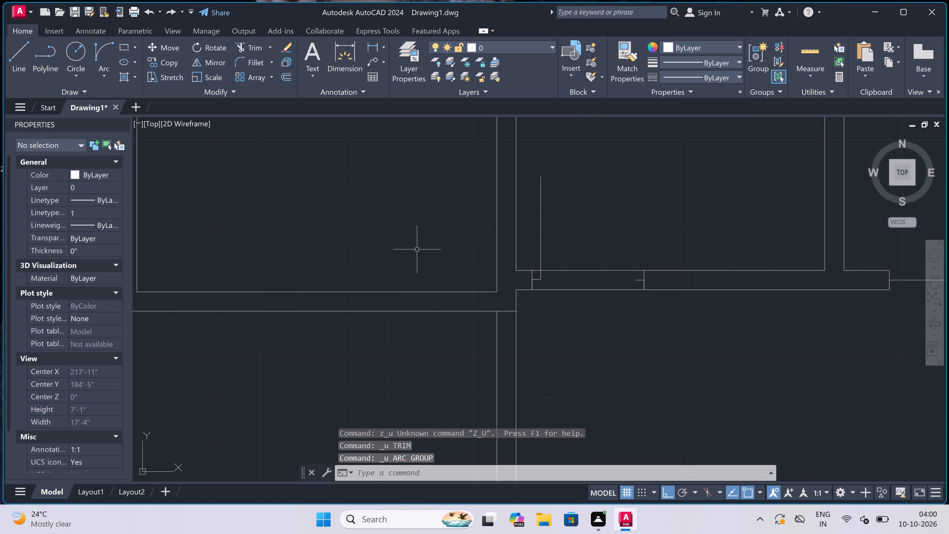
type("zz")
key("ctrl+z")
key("ctrl+z")
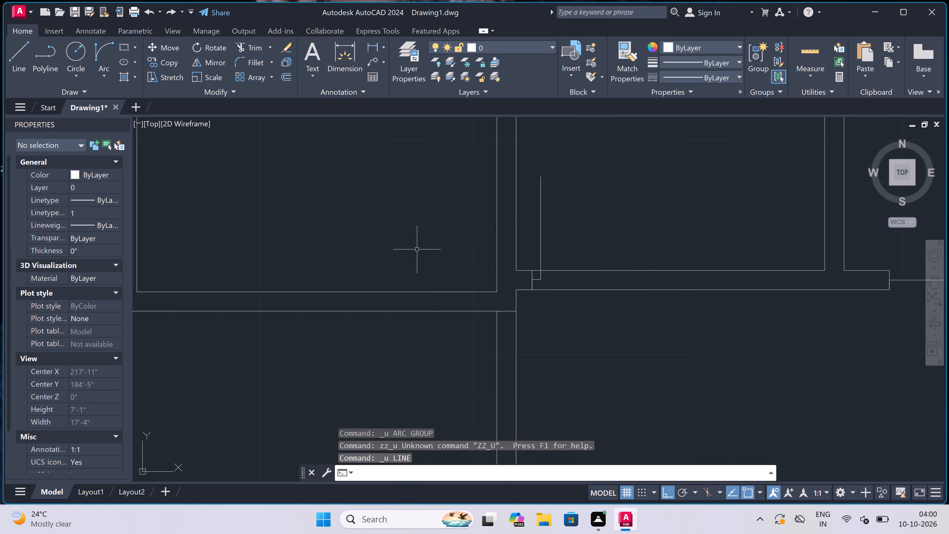
key("ctrl+z")
Draw the west door jamb in the second top room's south wall, with a 2" stub pointing east and a 2' door leaf running north.
scroll(417, 249, "down", 3)
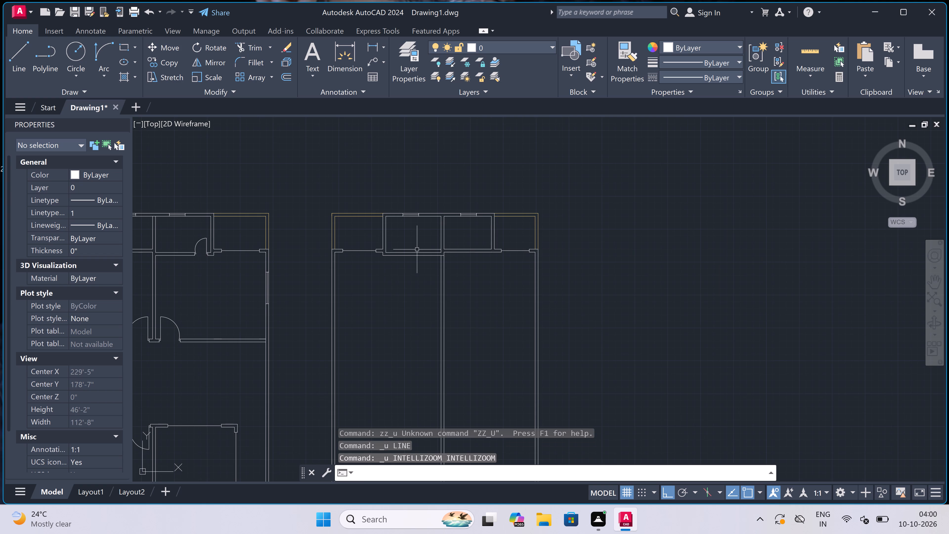
key("l")
key("space")
scroll(375, 251, "up", 3)
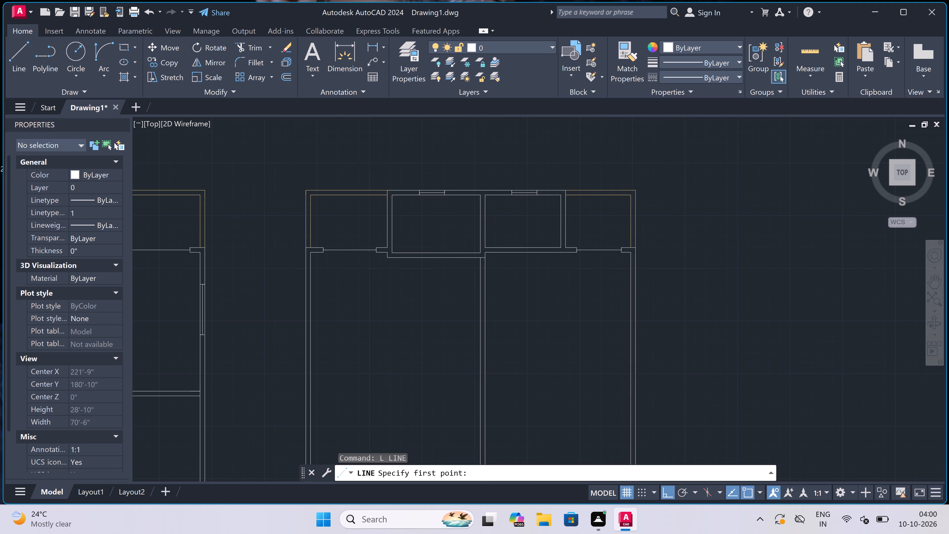
scroll(397, 246, "up", 2)
left_click(427, 266)
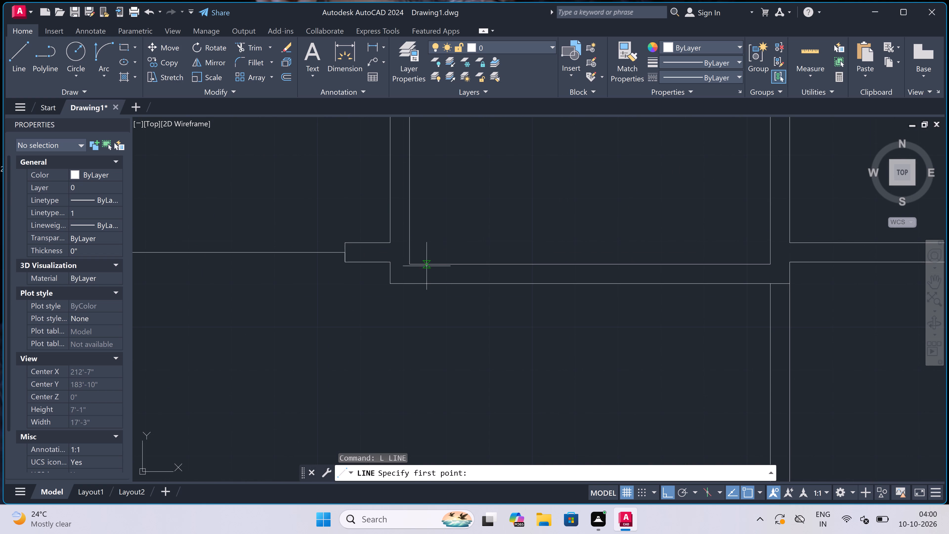
left_click(423, 283)
left_click(423, 277)
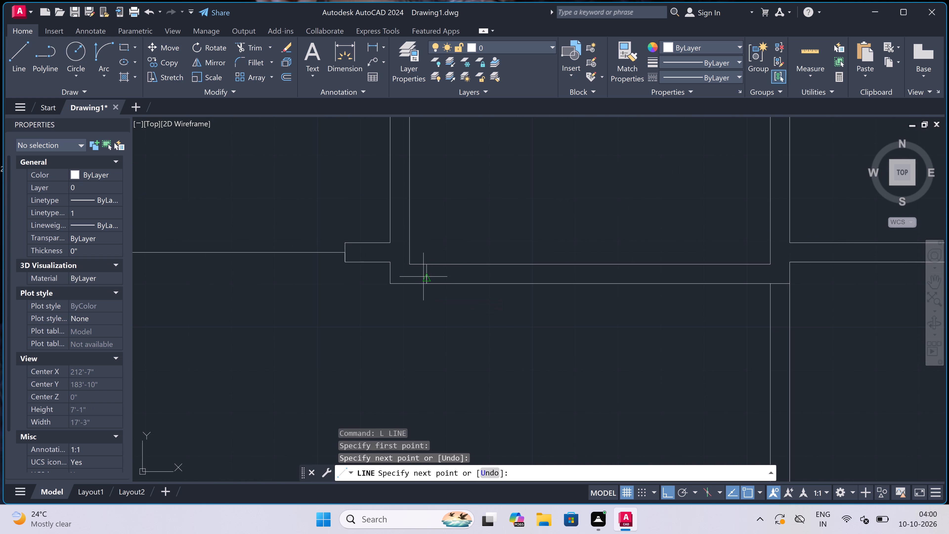
type("2\"")
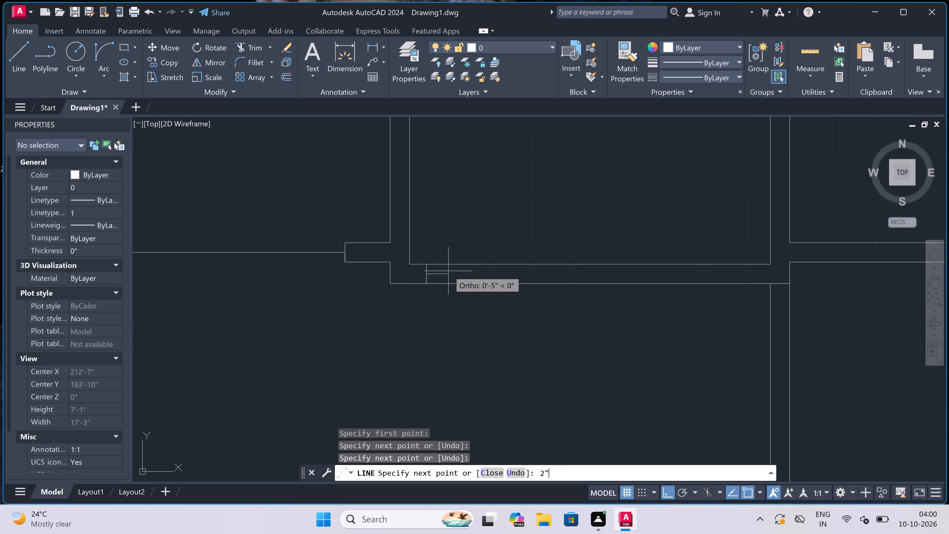
key("space")
type("2'")
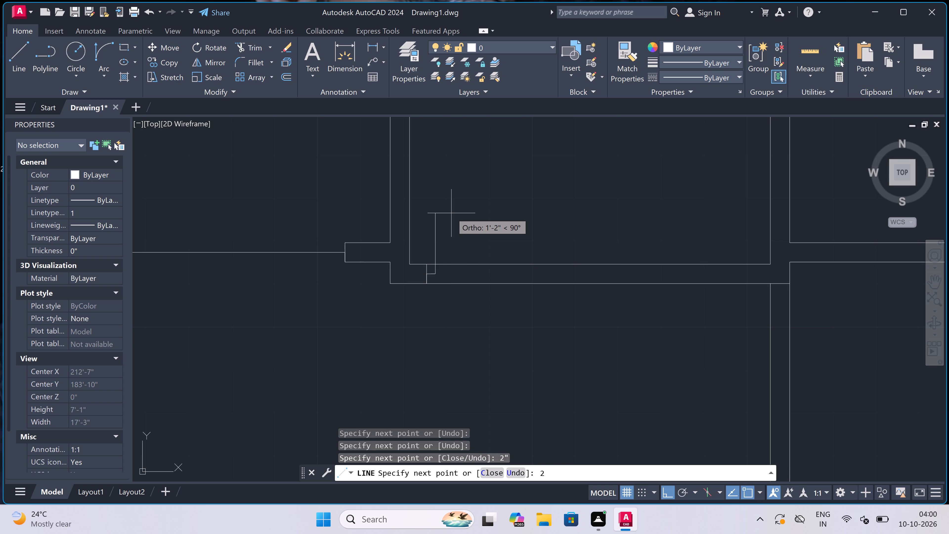
key("space")
key("Escape")
Draw the east door jamb across the second top room's south wall, with a 2" stub pointing west from its midpoint.
key("space")
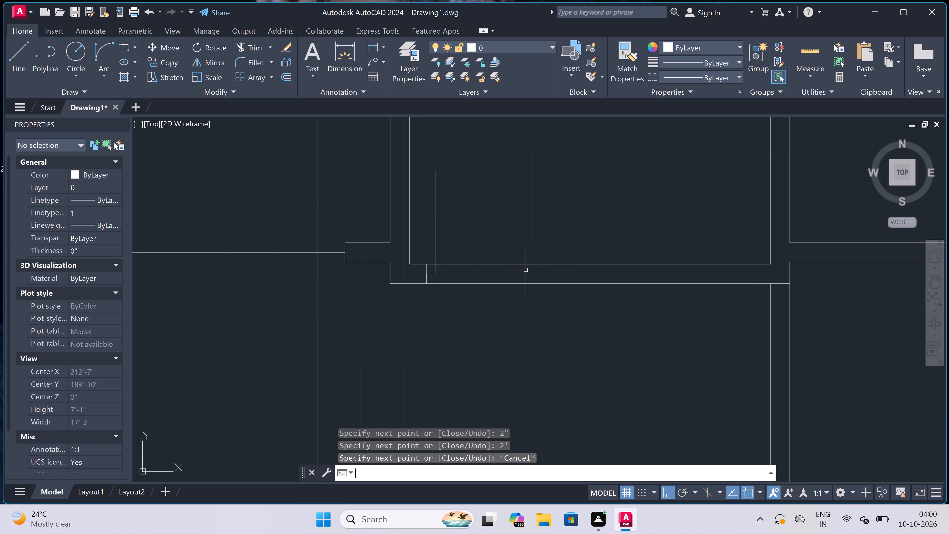
left_click(528, 266)
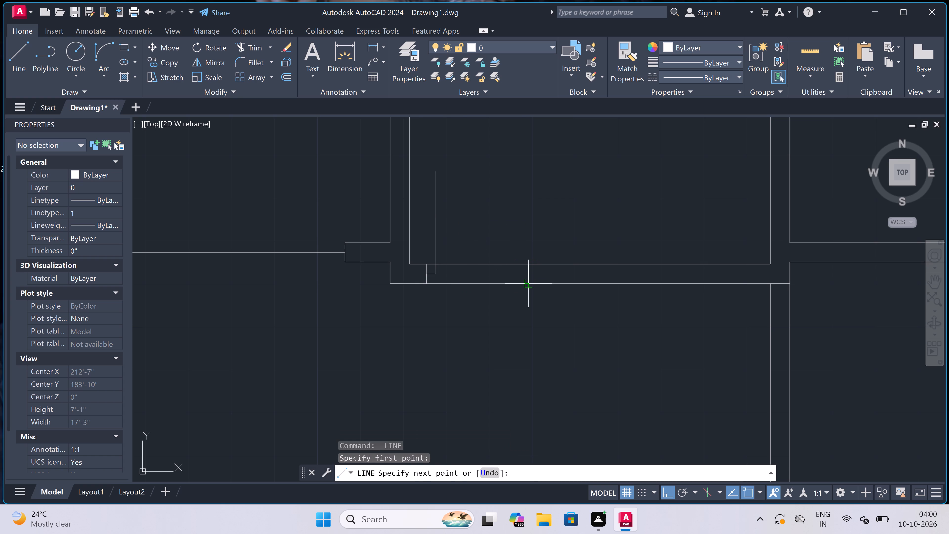
left_click(527, 281)
left_click(526, 270)
type("2\"")
key("space")
key("Escape")
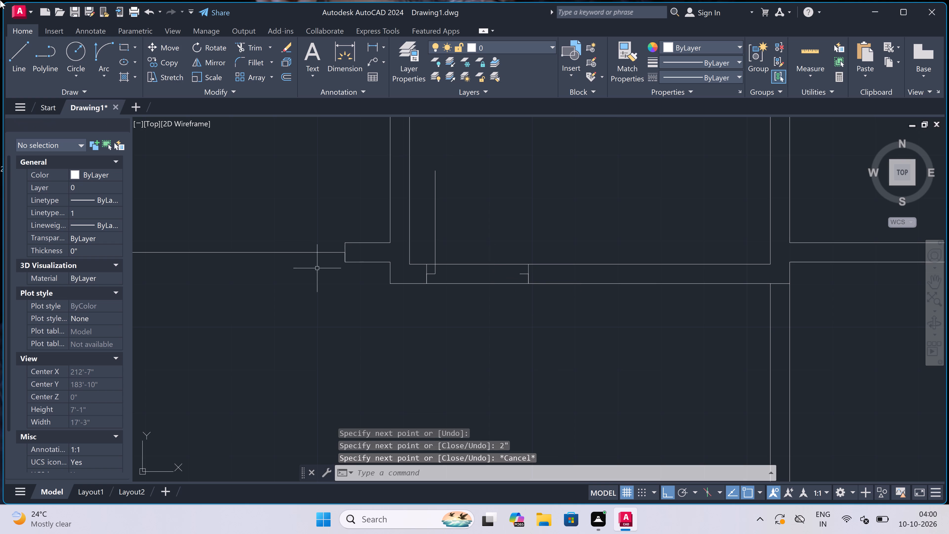
Draw the door swing arc from the north end of the second top room's door leaf to the end of the east jamb's stub.
left_click(101, 48)
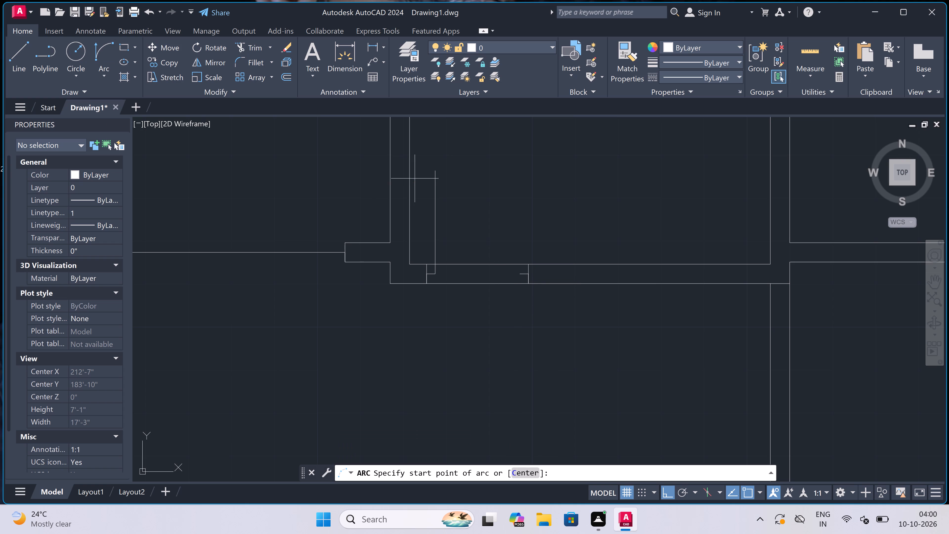
left_click(436, 171)
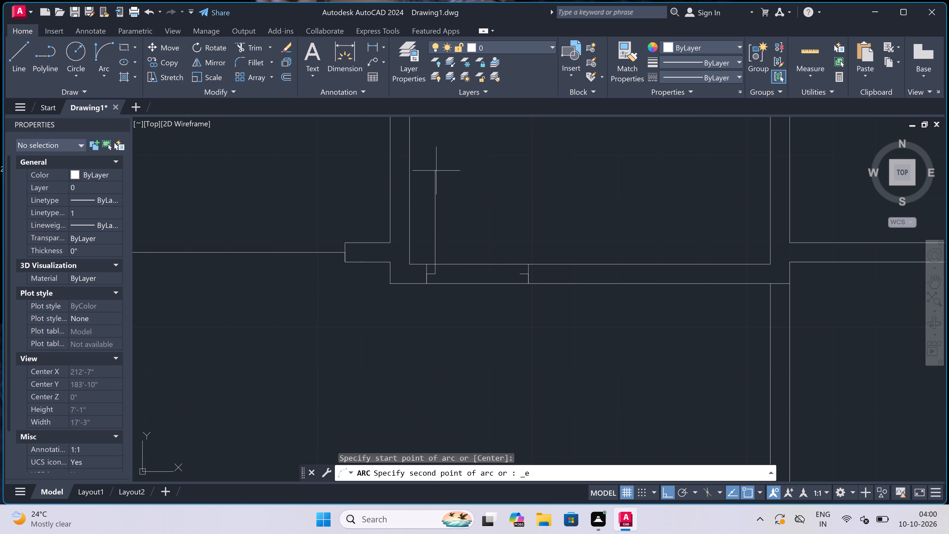
left_click(518, 274)
left_click(529, 225)
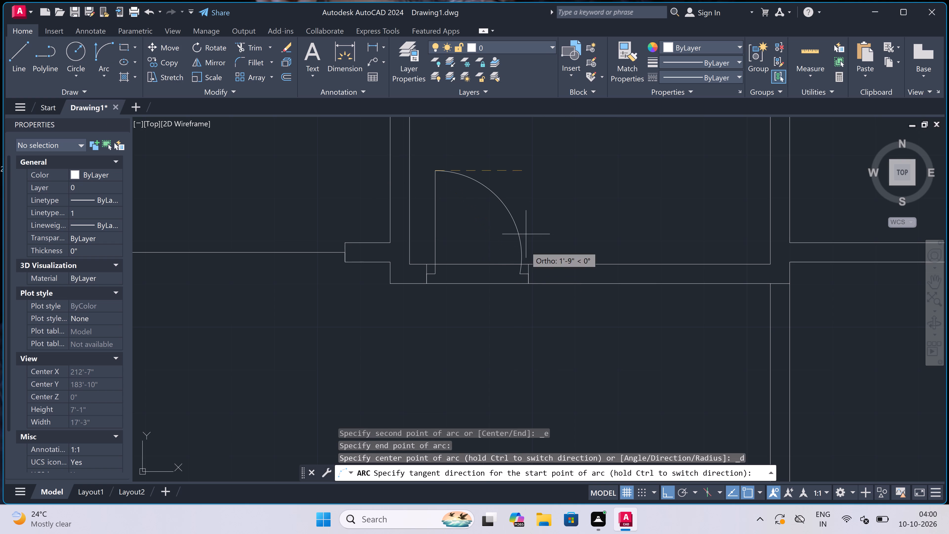
Trim the two wall lines across the door opening in the second top room's south wall.
key("t")
type("r")
key("space")
left_click(462, 237)
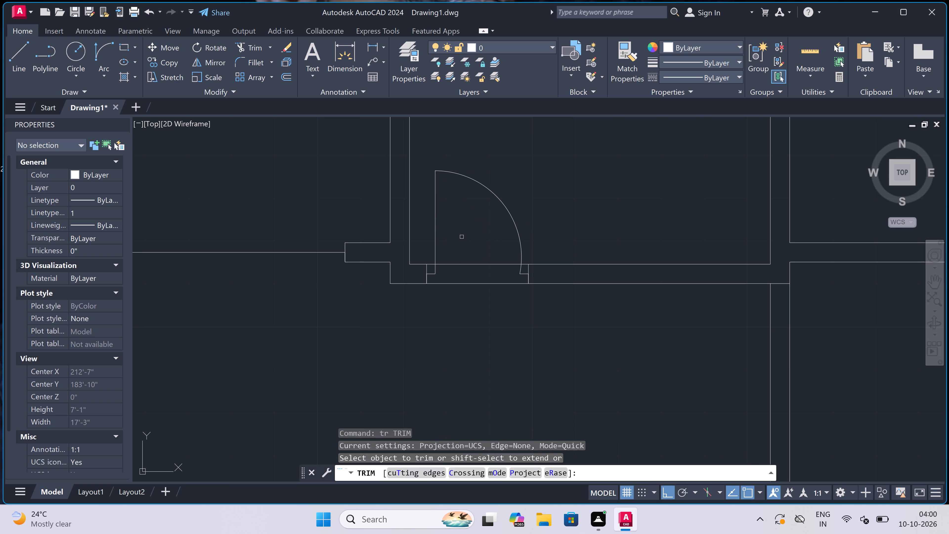
left_click(464, 334)
scroll(466, 280, "down", 5)
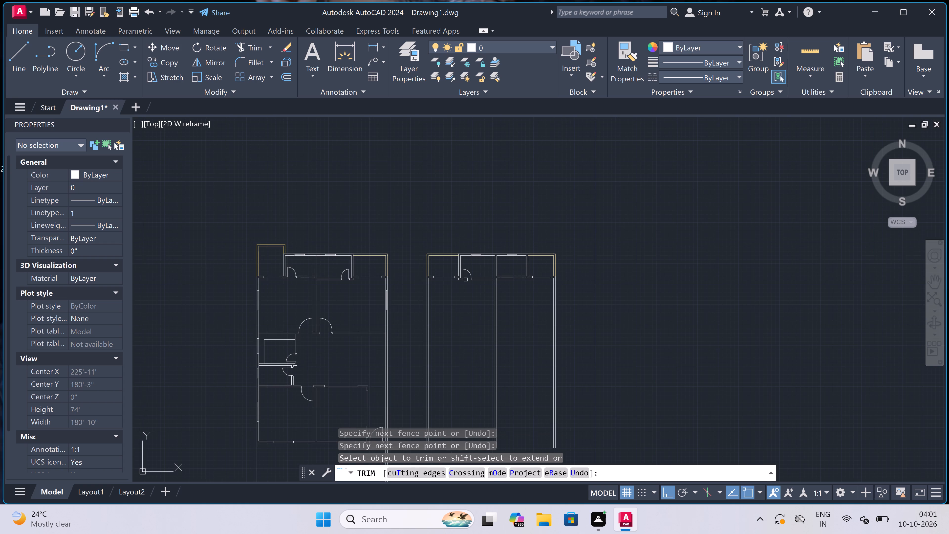
key("Escape")
Draw the east door jamb across the third top room's south wall, with a 2" stub pointing west and a 2' door leaf running north.
scroll(510, 277, "up", 3)
scroll(543, 266, "up", 2)
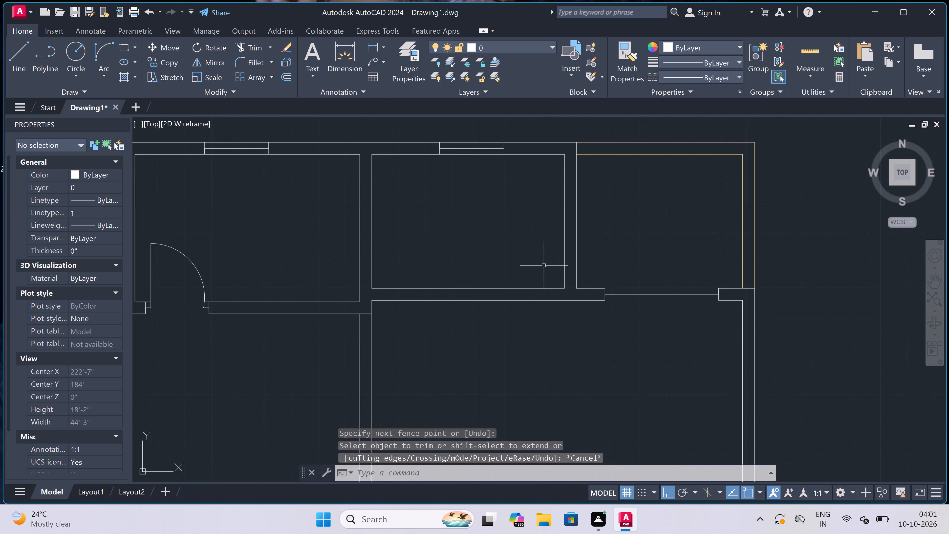
key("l")
key("space")
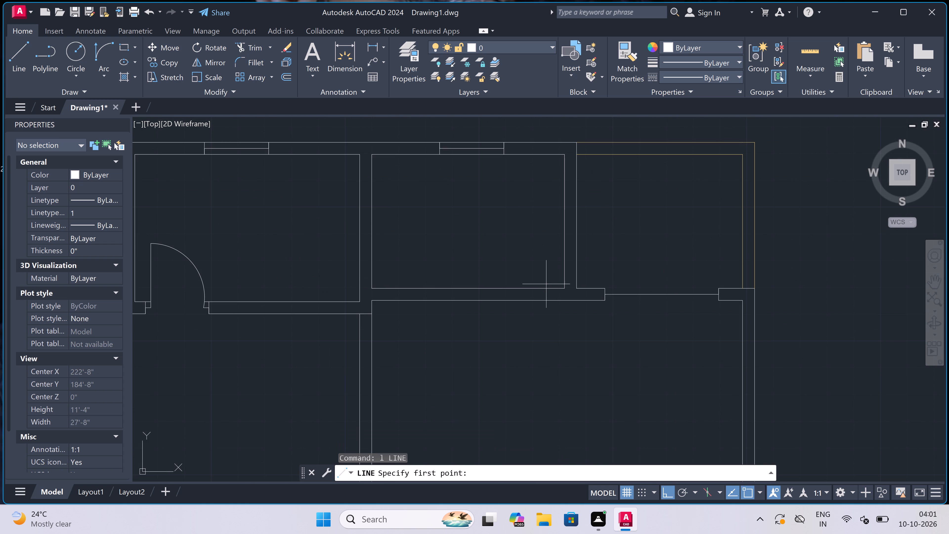
scroll(555, 290, "up", 2)
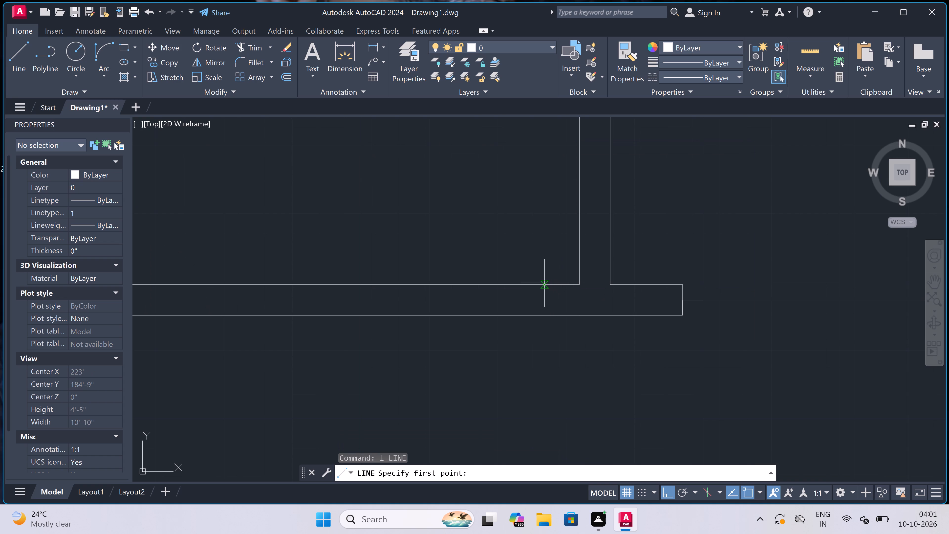
left_click(544, 283)
left_click(543, 311)
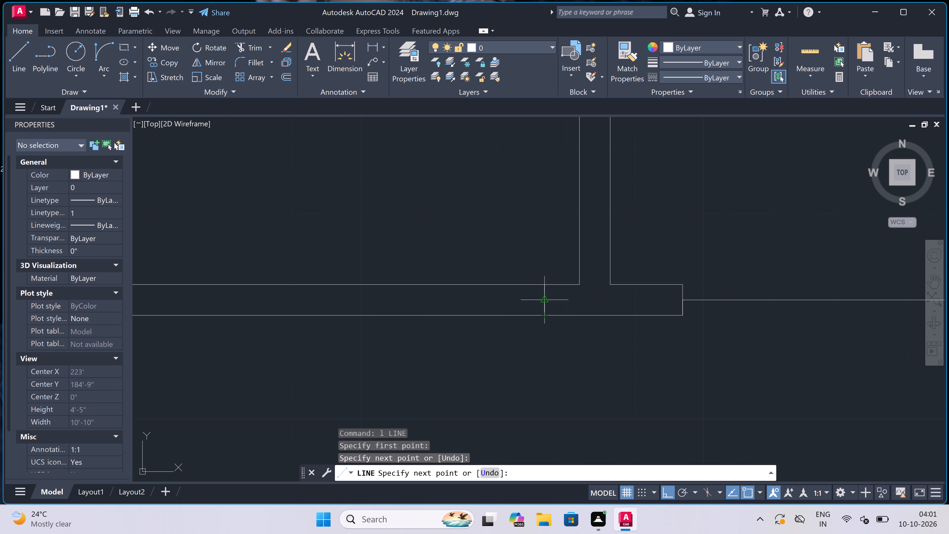
left_click(541, 301)
type("2\"")
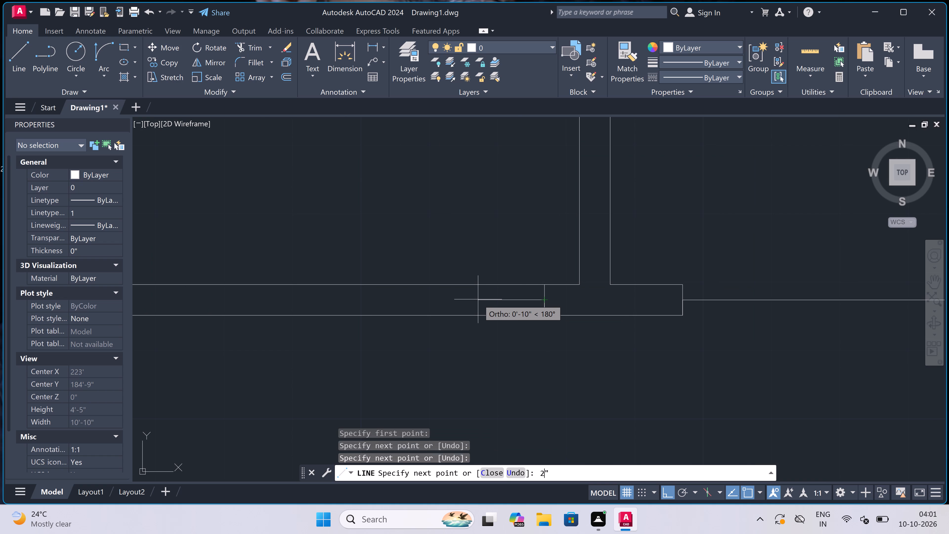
key("space")
type("2'")
key("space")
key("Escape")
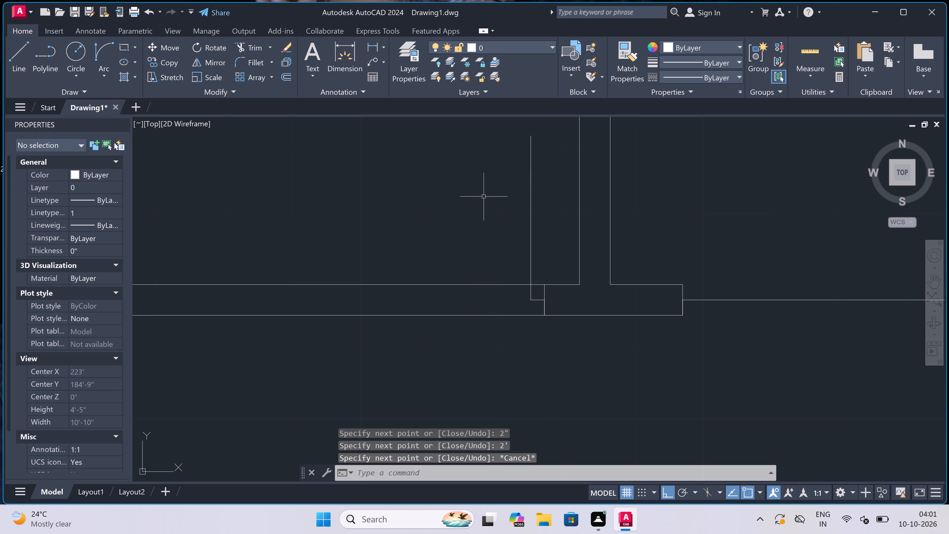
Draw the west door jamb across the third top room's south wall, with a 2" stub pointing east from its midpoint.
key("space")
left_click(371, 283)
left_click(367, 312)
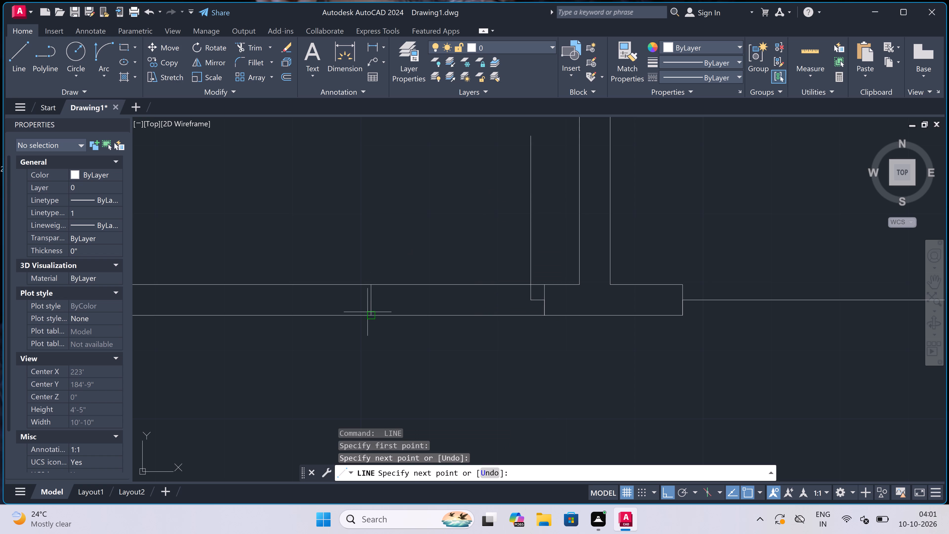
left_click(370, 300)
type("2\"")
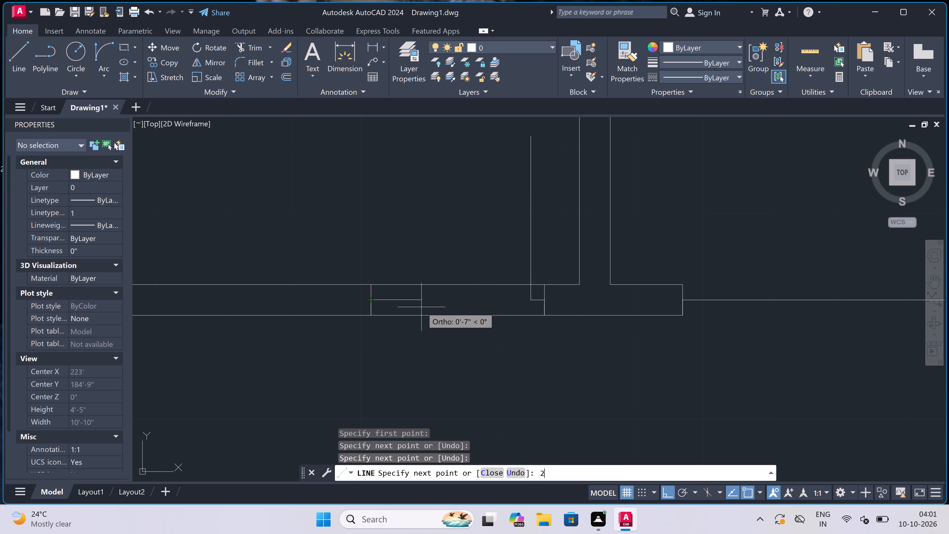
key("space")
key("Escape")
Draw the door swing arc from the north end of the third top room's door leaf to the west jamb's stub.
scroll(418, 299, "down", 2)
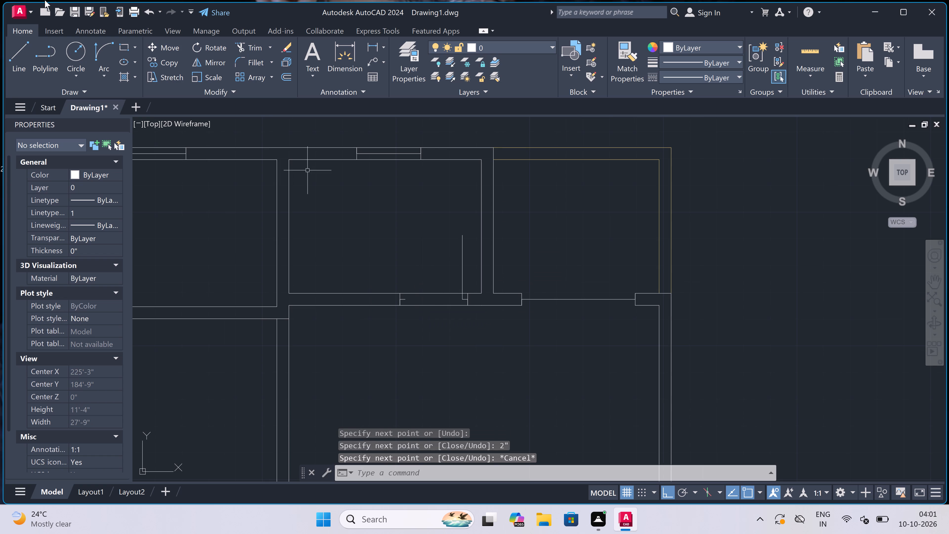
left_click(102, 47)
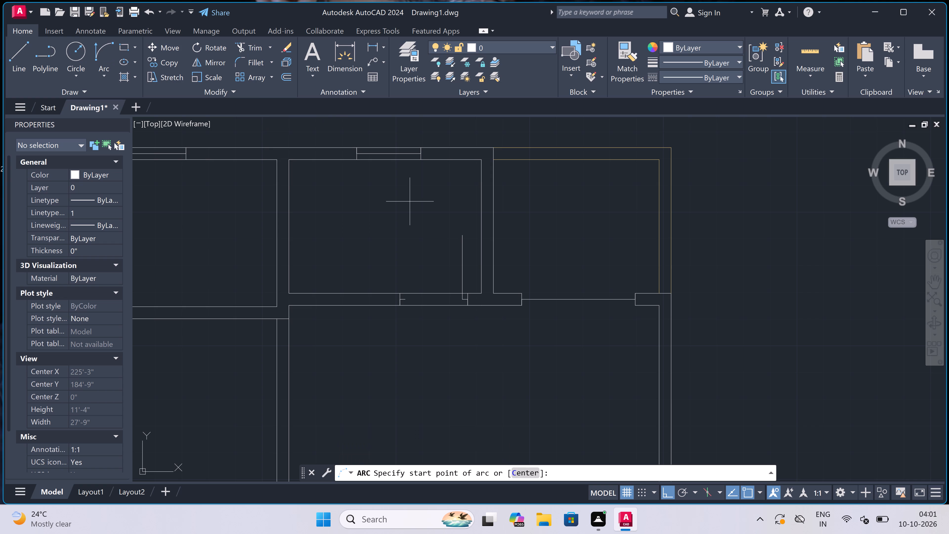
left_click(458, 233)
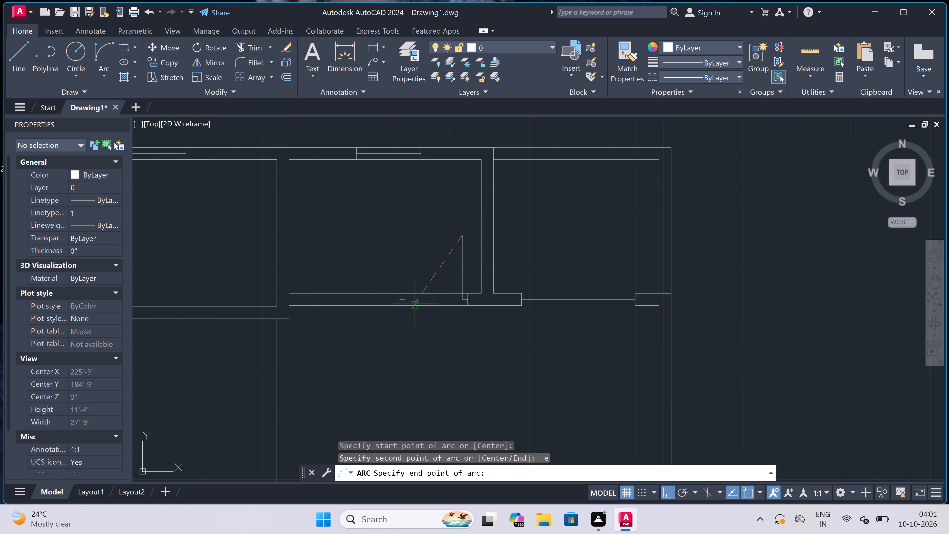
left_click(401, 298)
left_click(398, 245)
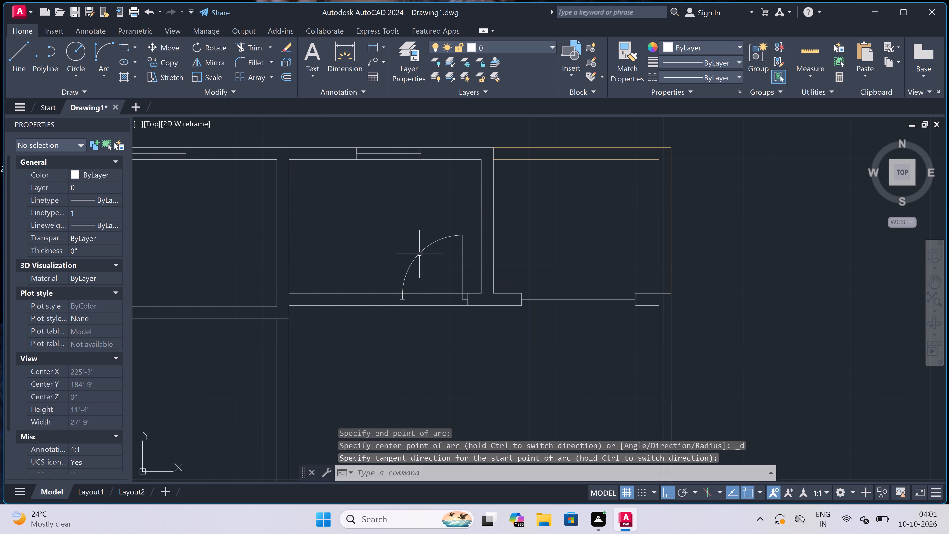
Trim the two wall lines across the door opening in the third top room's south wall.
key("t")
type("r")
key("space")
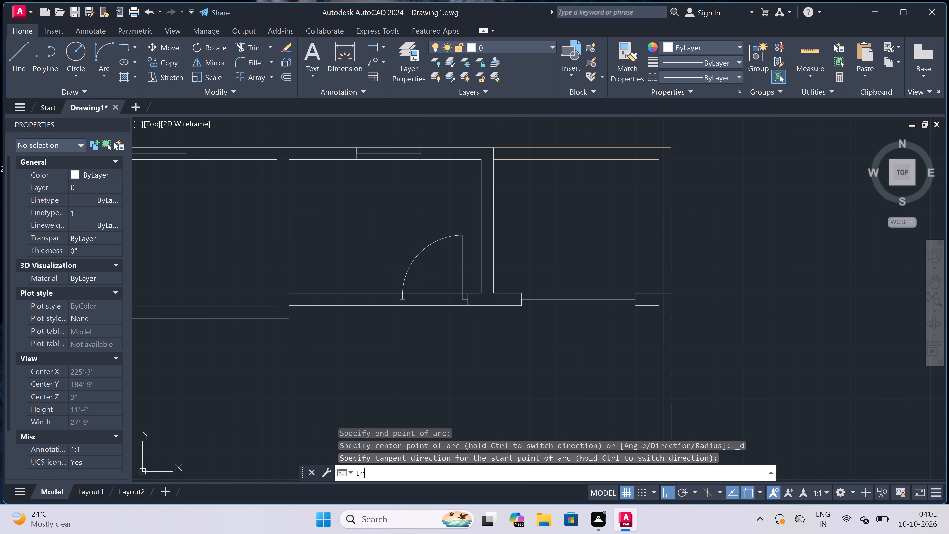
left_click(410, 293)
left_click(409, 323)
left_click(414, 295)
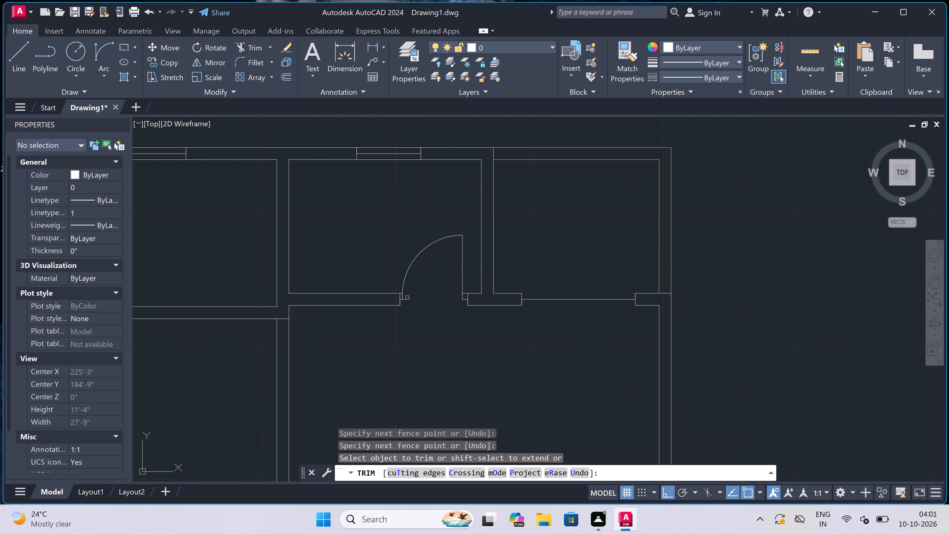
Trim the part of the west jamb's stub that extends east past the door swing arc.
scroll(398, 301, "up", 7)
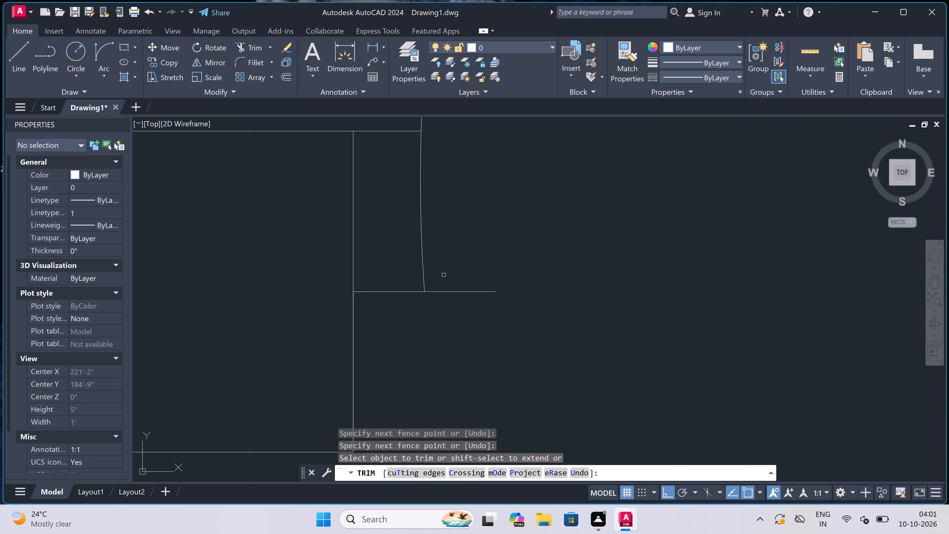
left_click(460, 266)
left_click(455, 324)
Trim the short wall line crossing the middle dividing wall where it meets the second top room's south wall.
scroll(462, 273, "down", 6)
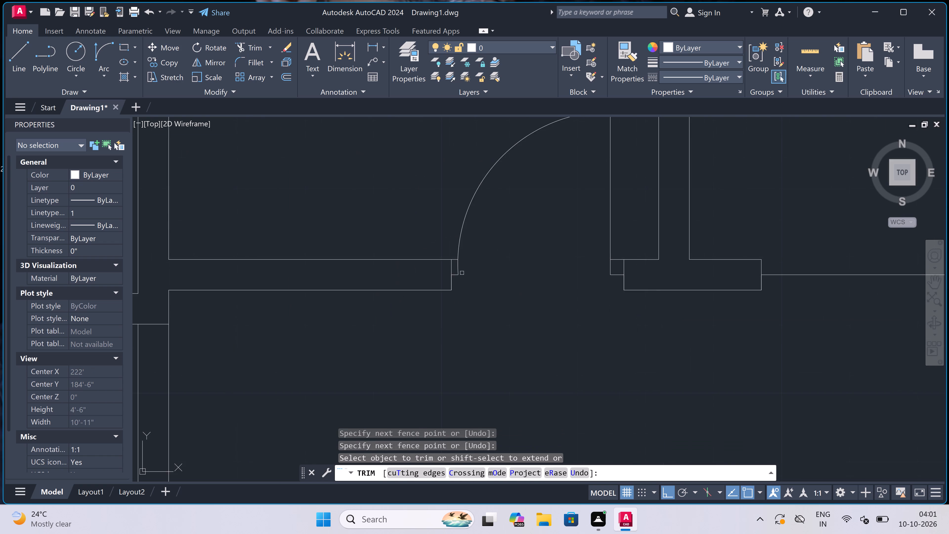
scroll(462, 273, "down", 4)
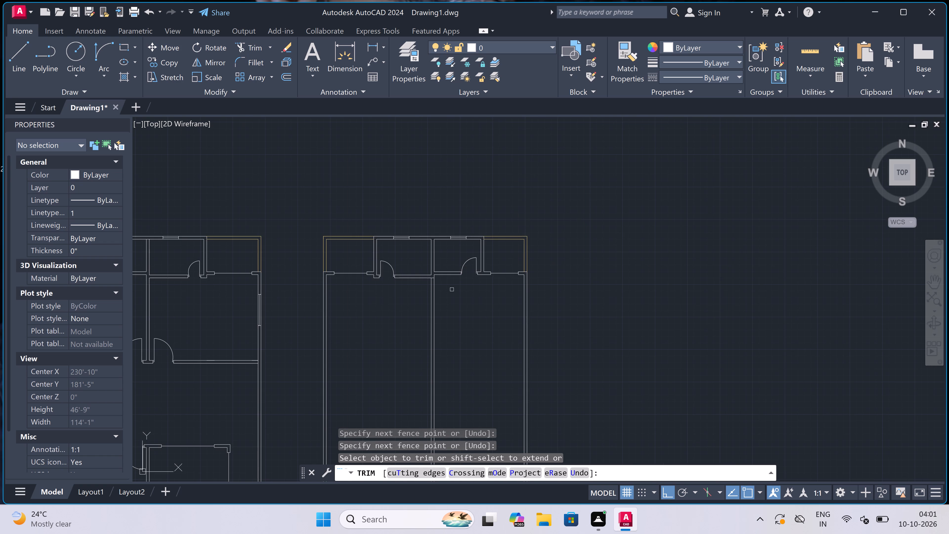
scroll(423, 287, "up", 3)
scroll(447, 259, "up", 1)
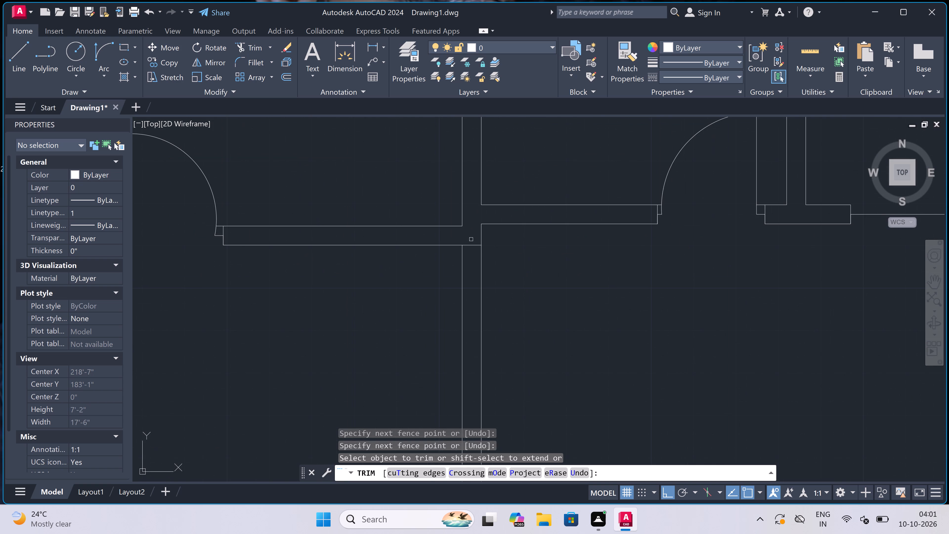
scroll(471, 239, "up", 2)
left_click(469, 227)
left_click(467, 332)
scroll(480, 280, "down", 5)
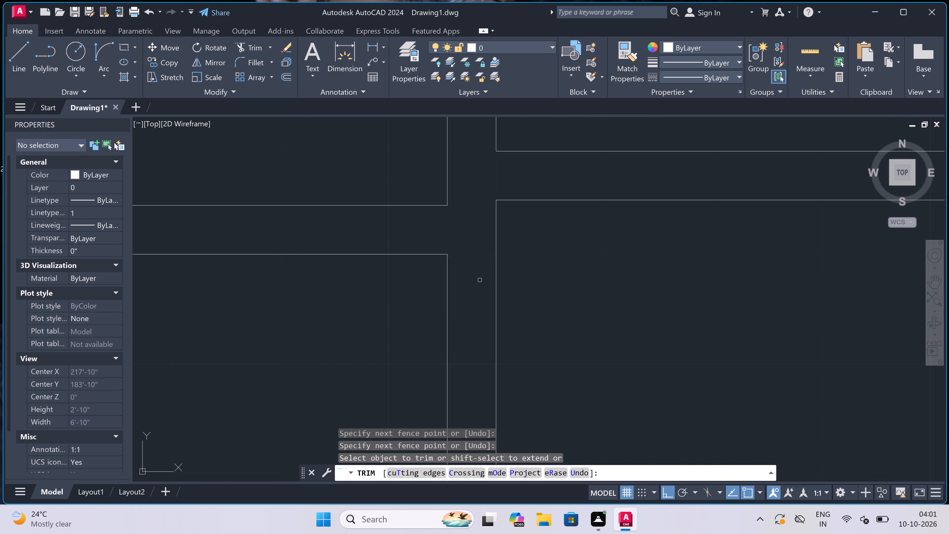
scroll(480, 280, "down", 7)
scroll(464, 286, "up", 6)
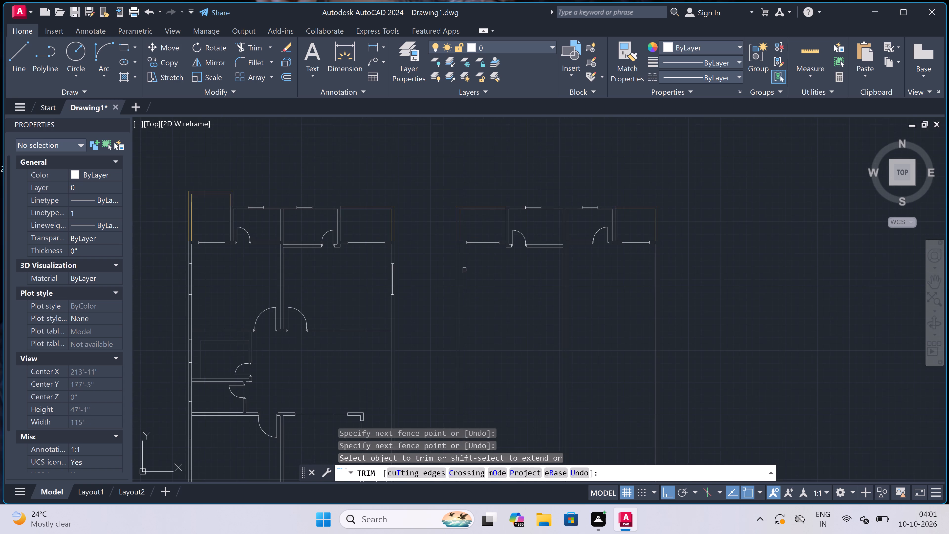
key("Escape")
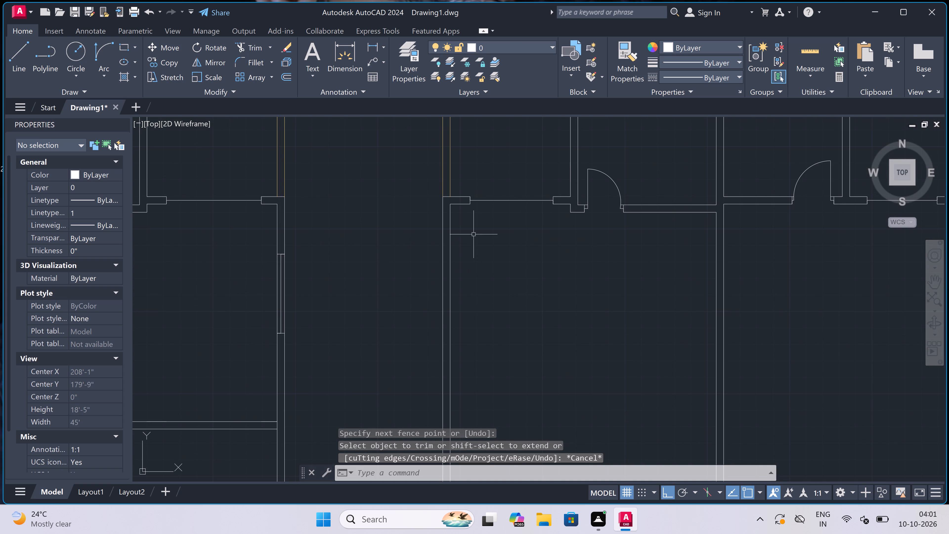
Offset the south wall edges on both sides of the first top room's wide opening 11' to the south.
key("o")
key("space")
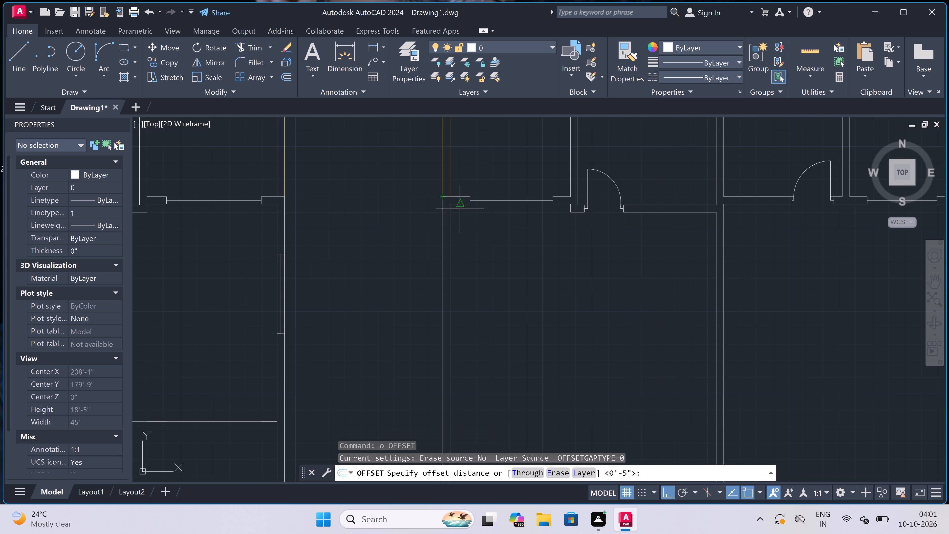
left_click(460, 208)
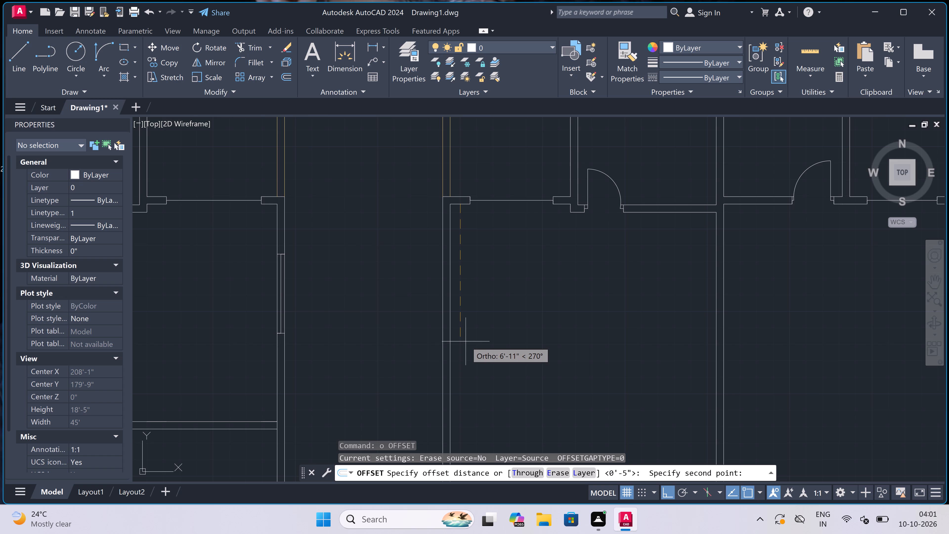
type("11'")
key("space")
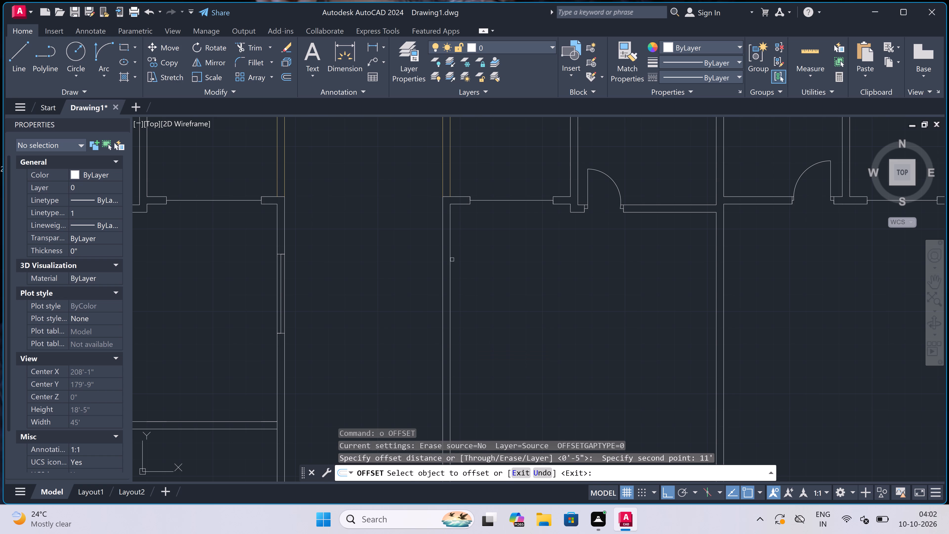
left_click(459, 203)
left_click(465, 280)
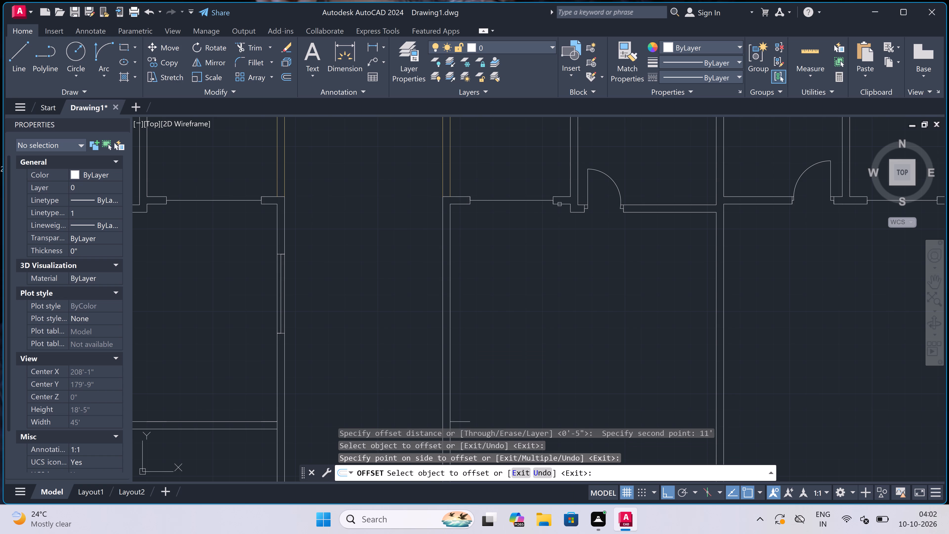
left_click(560, 204)
left_click(530, 264)
Offset the south wall edges below the third and fourth top rooms 11' to the south.
scroll(530, 264, "down", 3)
scroll(592, 251, "up", 1)
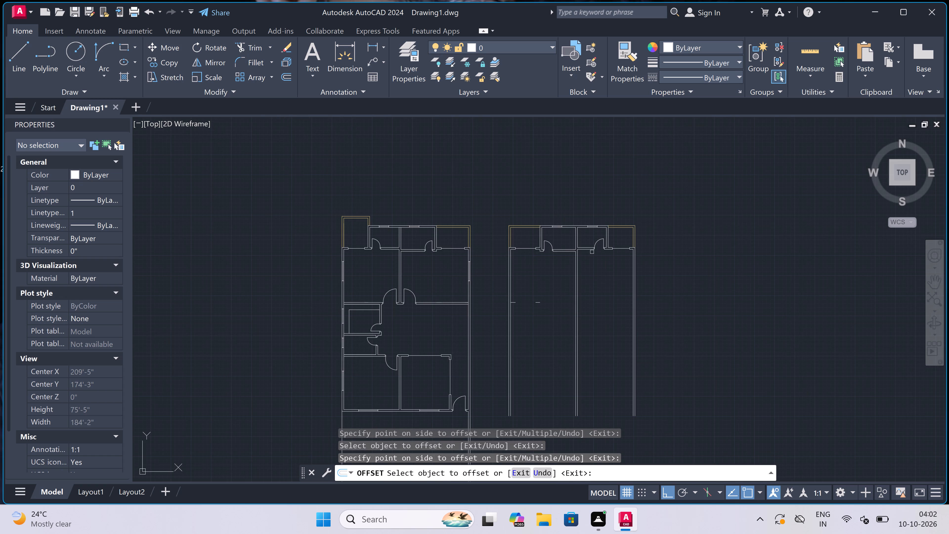
scroll(592, 251, "up", 1)
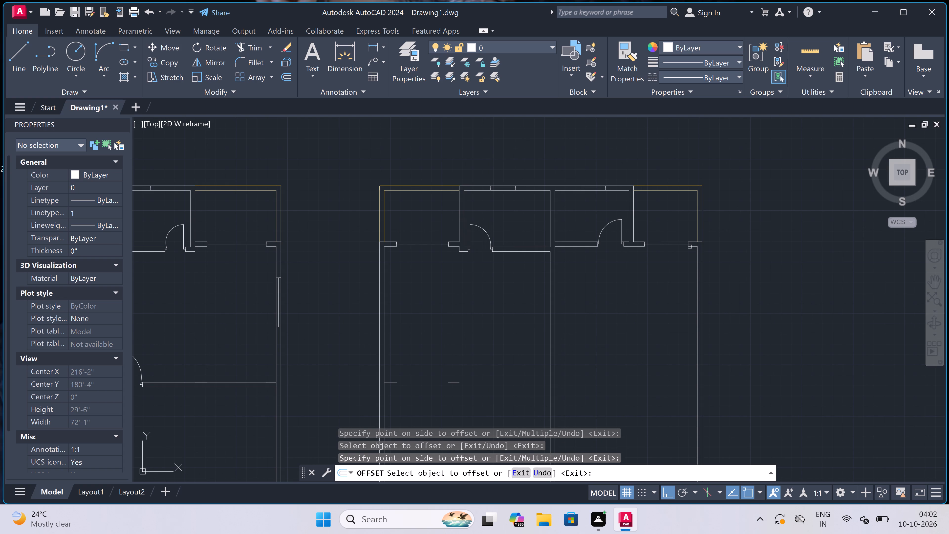
left_click(692, 245)
left_click(688, 286)
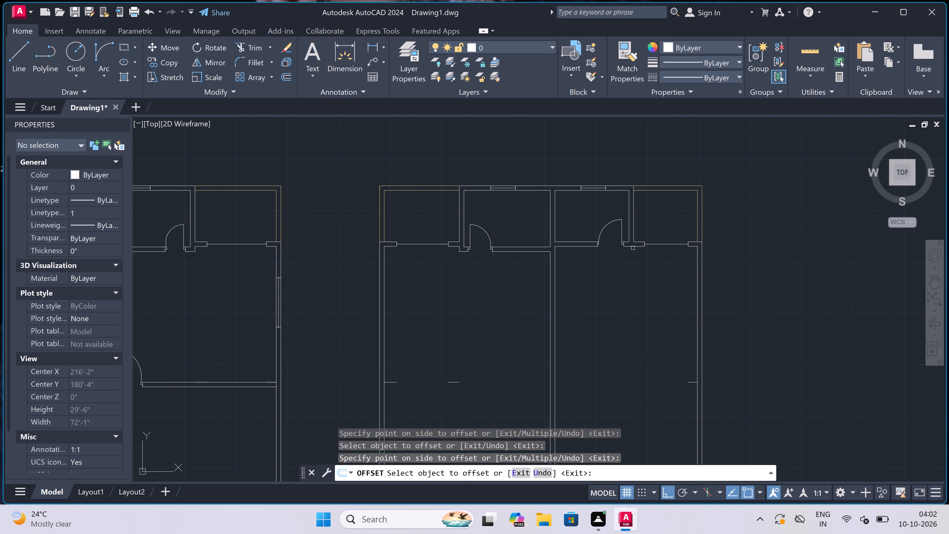
left_click(632, 246)
left_click(624, 296)
left_click(576, 247)
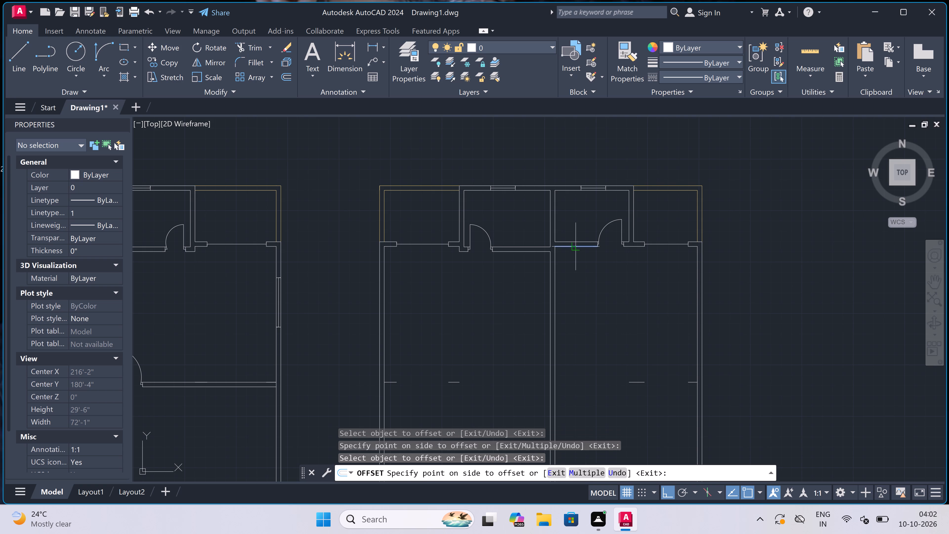
left_click(582, 326)
key("Escape")
Extend the offset segments east and west of the middle dividing wall so they span both large rooms.
type("ex")
key("space")
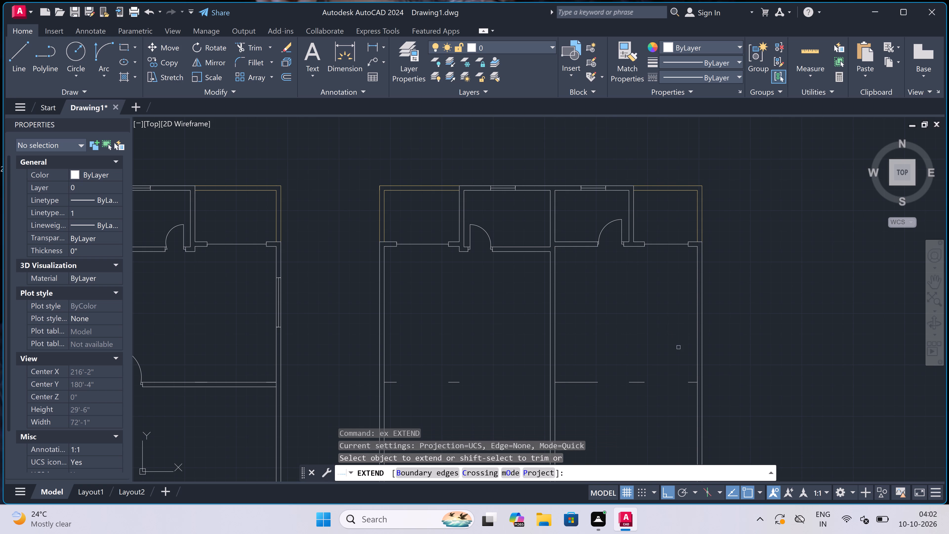
left_click(678, 347)
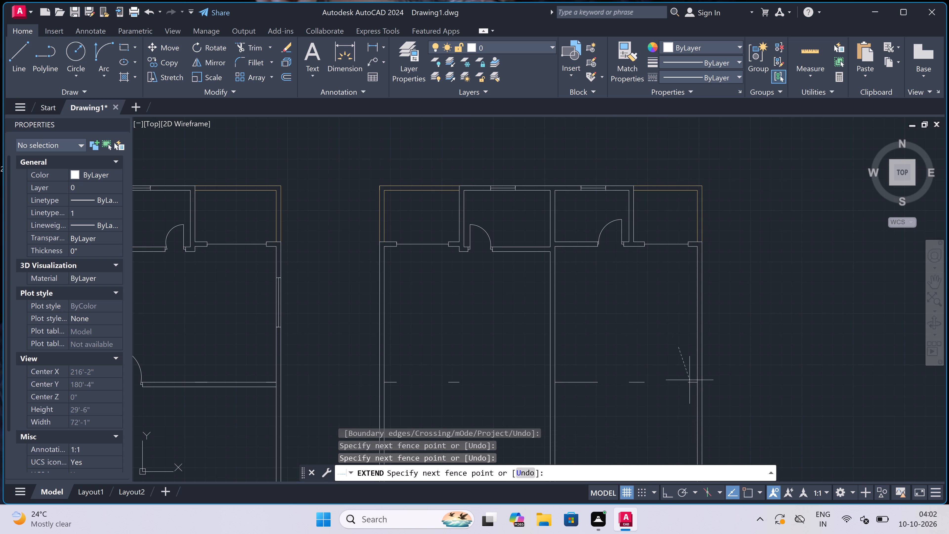
double_click(691, 387)
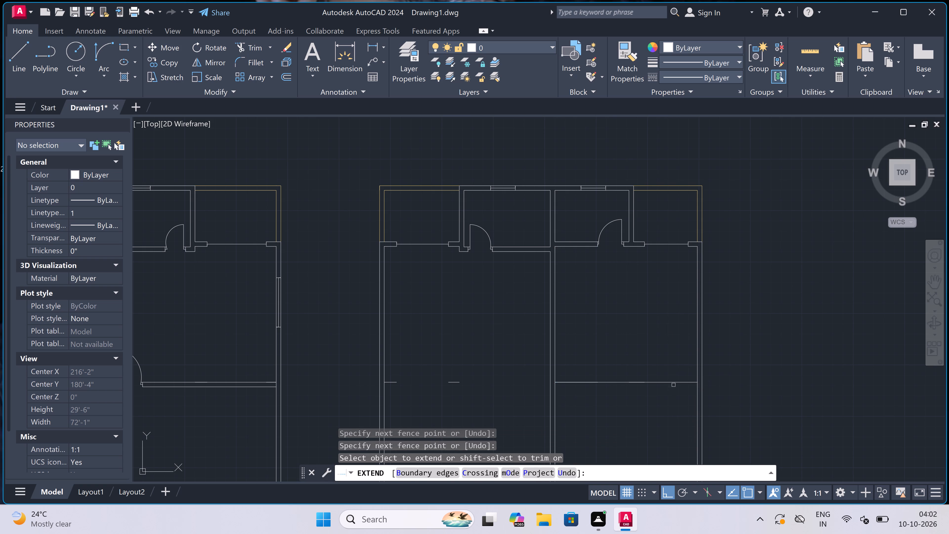
left_click(393, 370)
left_click(391, 399)
scroll(483, 343, "down", 2)
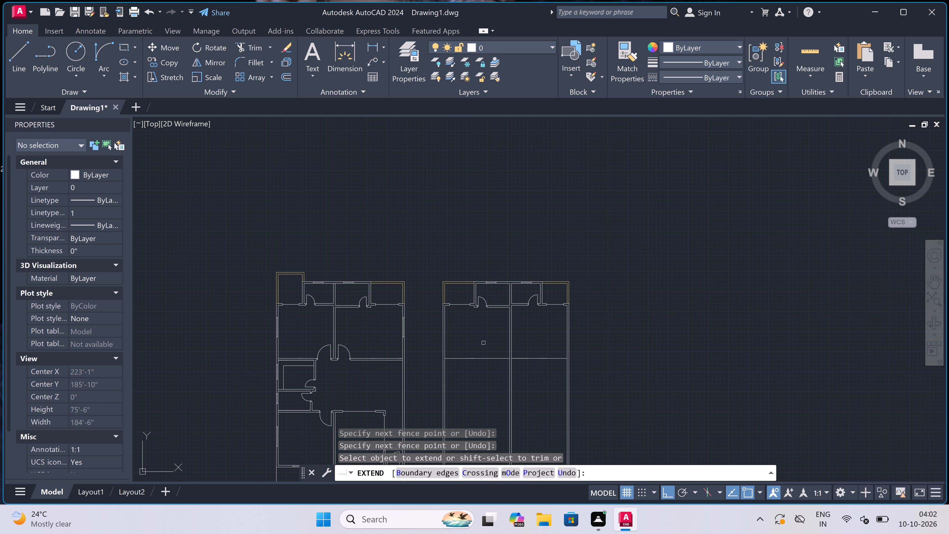
Extend the remaining offset wall line across the large room west of the middle dividing wall.
left_click(482, 345)
left_click(481, 378)
key("Escape")
Offset the new south wall lines of both large rooms 4.5" to the south to give the wall thickness.
scroll(444, 363, "up", 2)
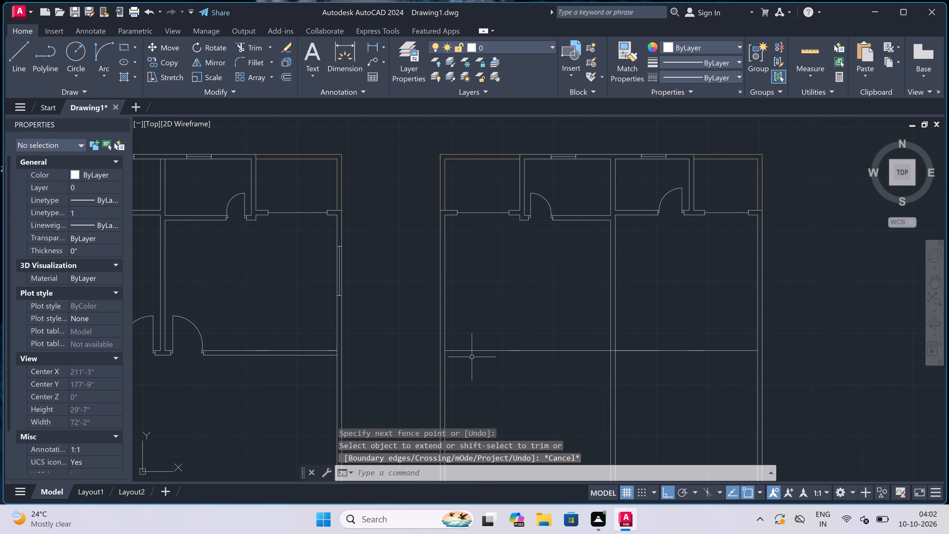
key("o")
key("space")
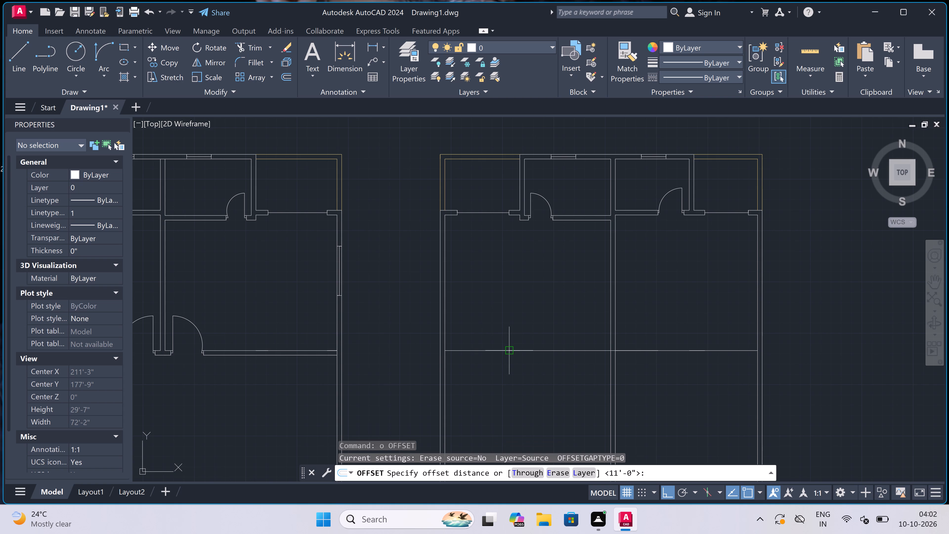
left_click(506, 352)
type("4.5\"")
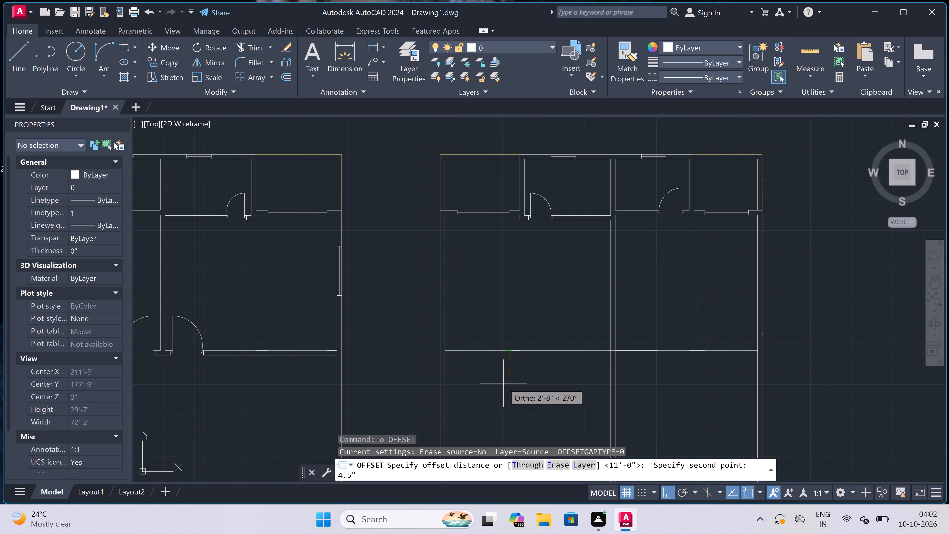
key("space")
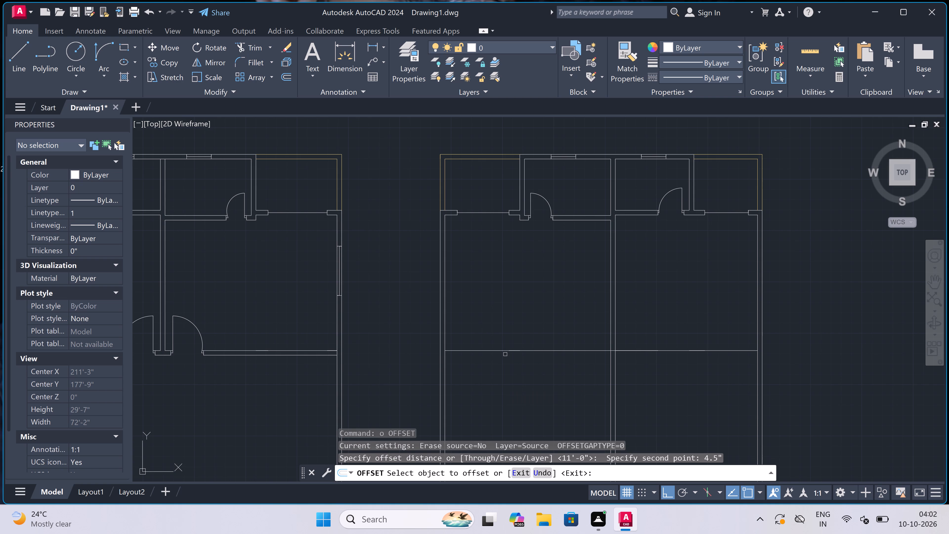
left_click(505, 351)
left_click(502, 378)
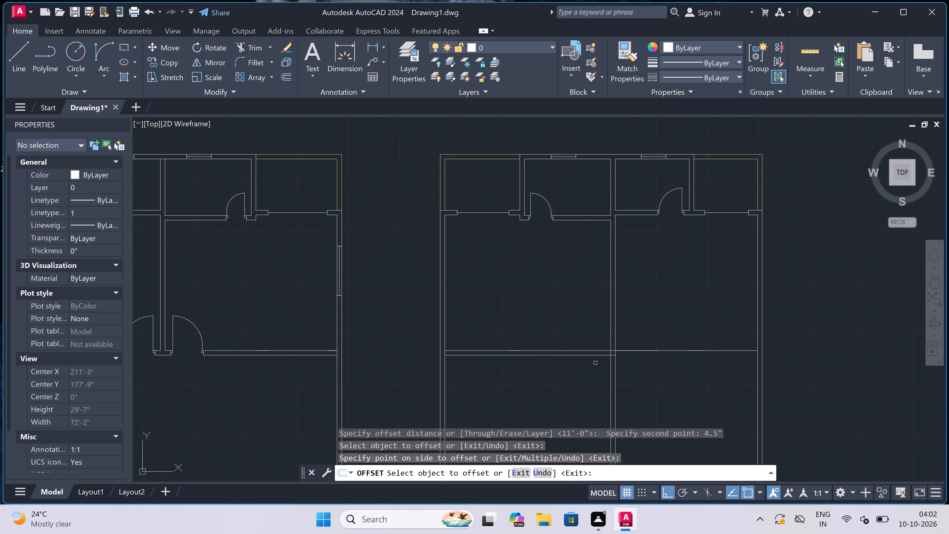
left_click(632, 350)
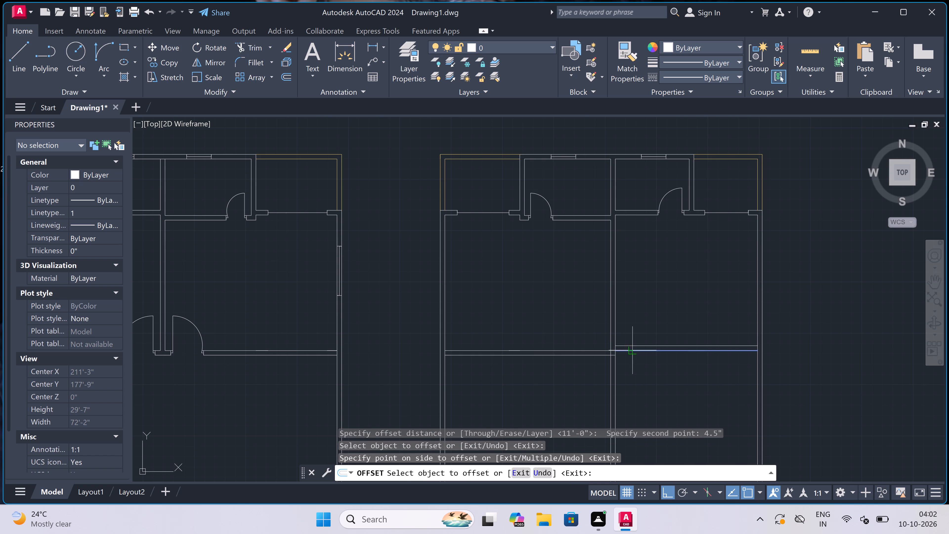
left_click(633, 365)
key("Escape")
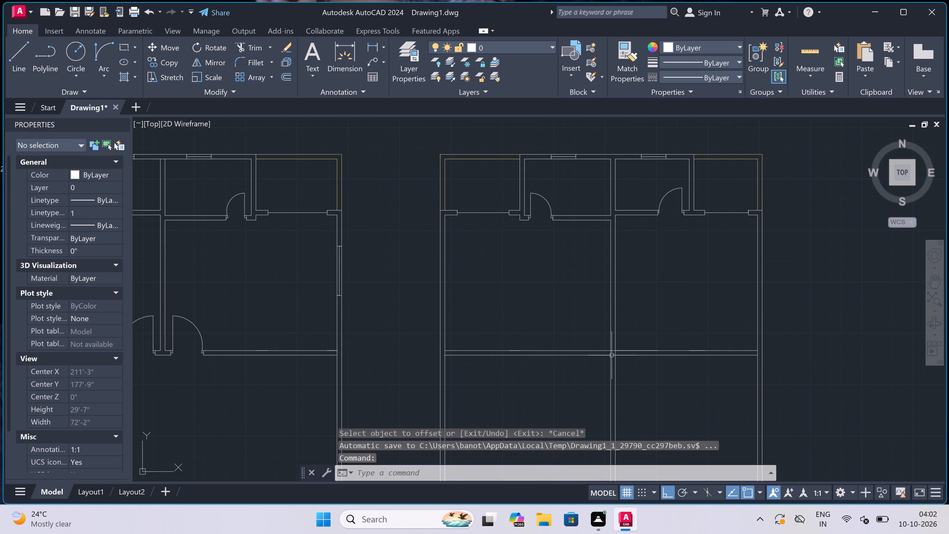
Draw a door jamb across the new wall just east of the dividing wall, with a 2" stop and a 3' leaf running north.
scroll(613, 354, "up", 2)
scroll(546, 358, "down", 4)
scroll(563, 350, "up", 3)
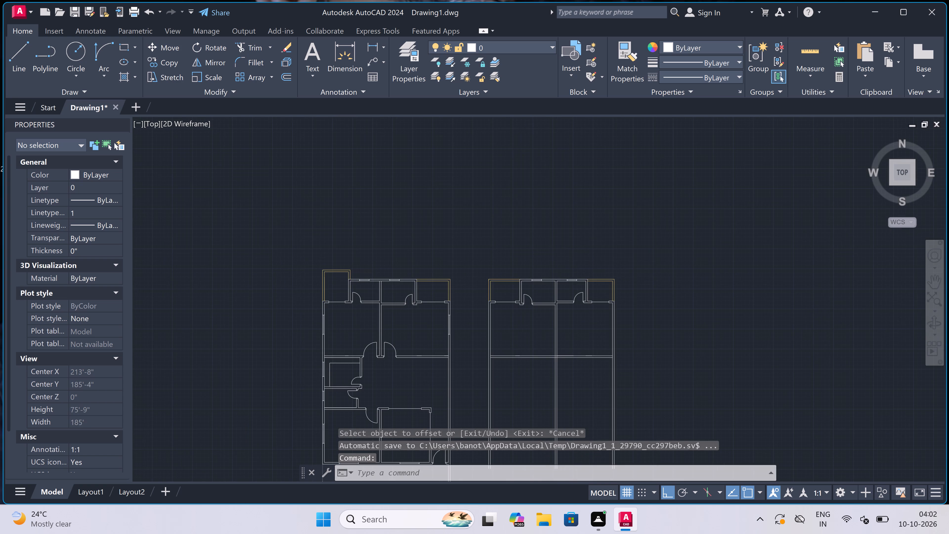
scroll(539, 364, "up", 2)
key("l")
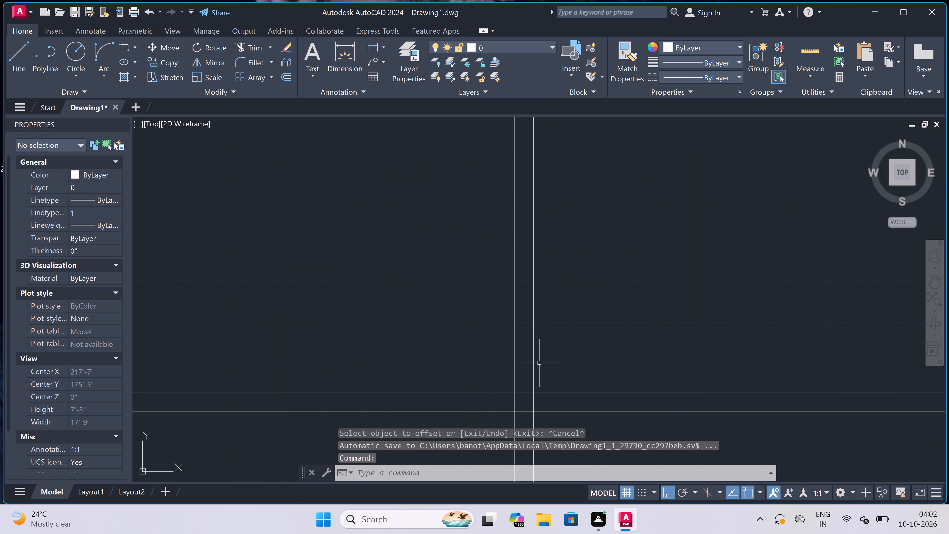
key("space")
left_click(560, 393)
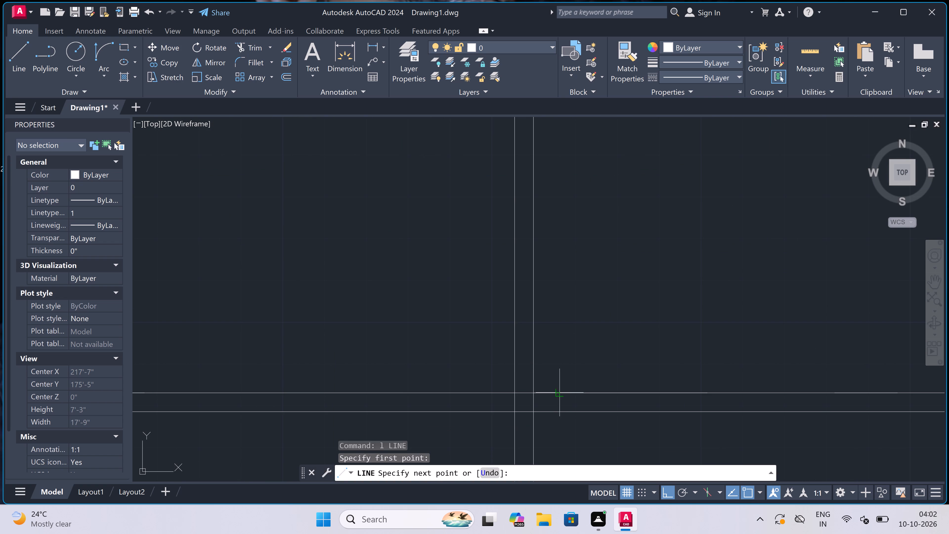
left_click(560, 408)
left_click(560, 400)
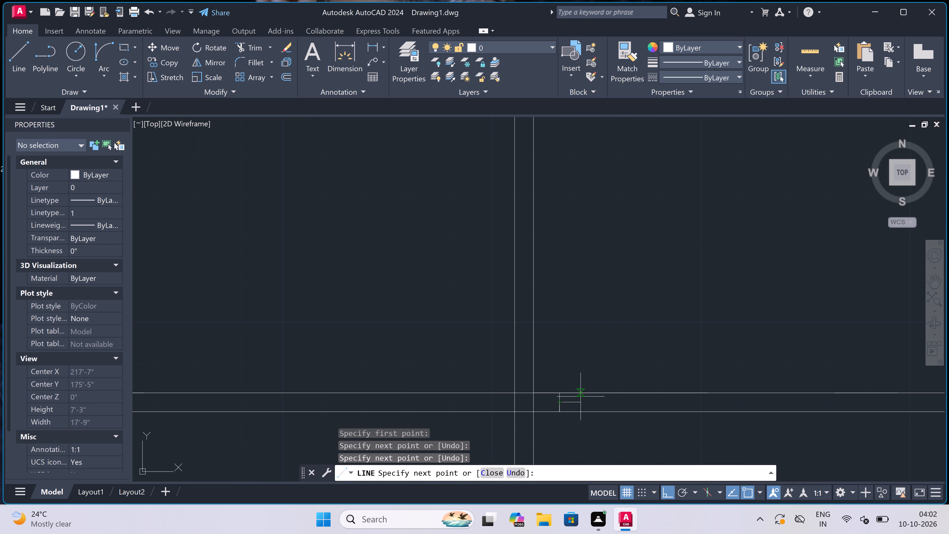
type("2\"")
key("space")
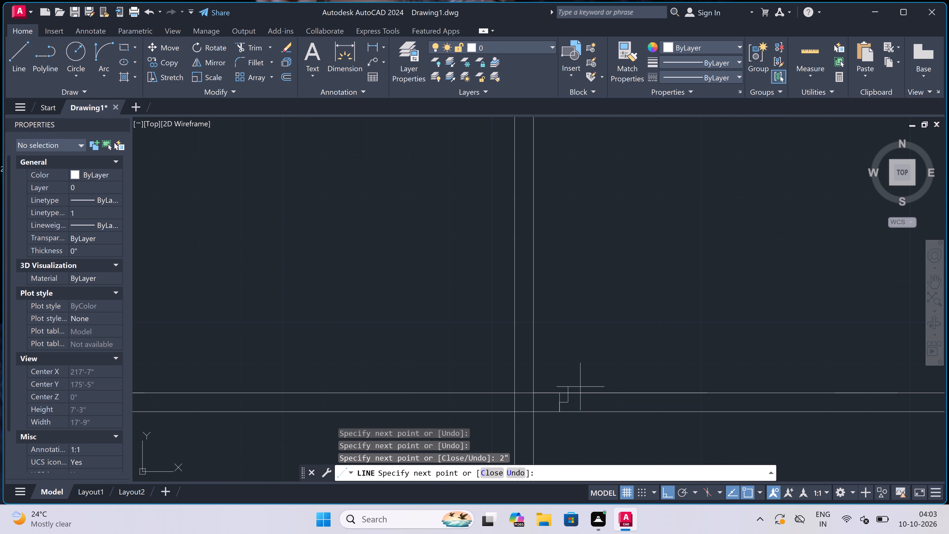
type("3'")
key("space")
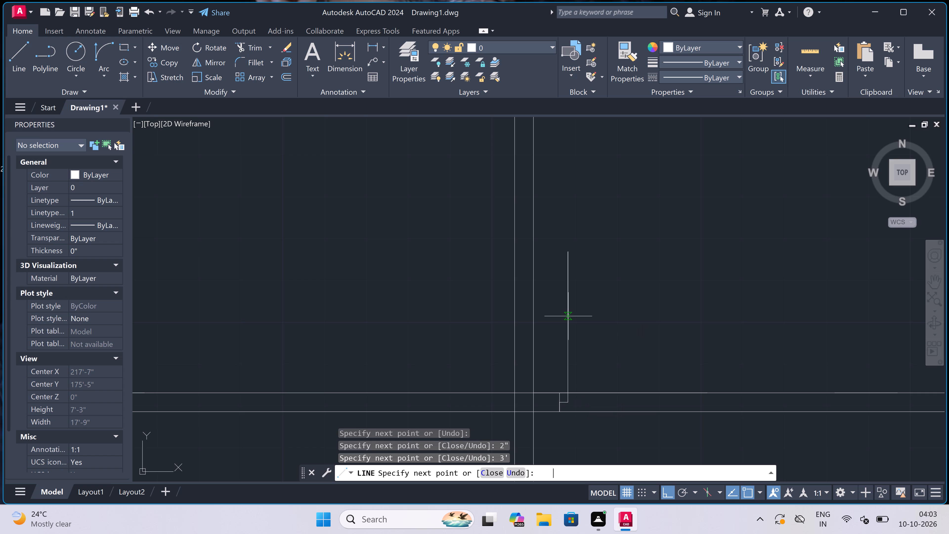
key("Escape")
Draw the opposite jamb line across the wall east of the door leaf, with a 2" stop pointing west.
key("space")
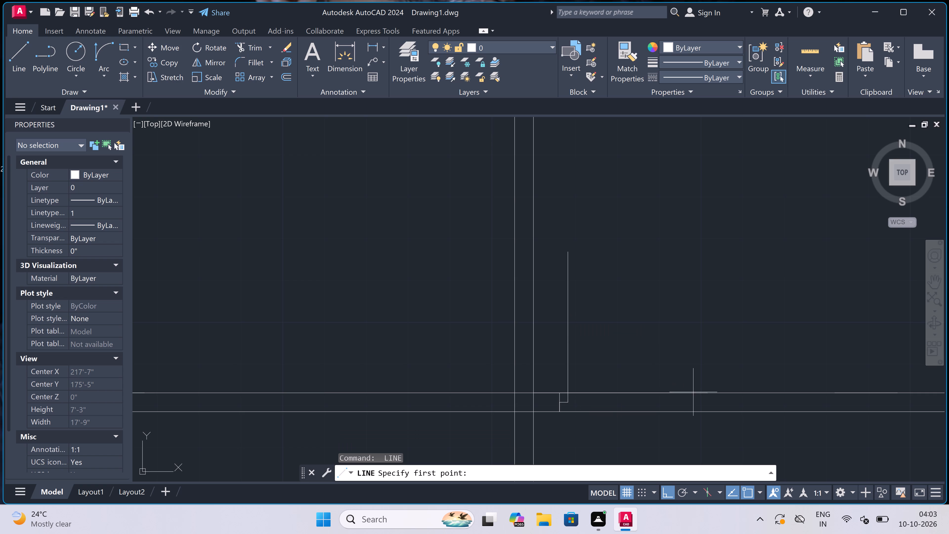
left_click(694, 393)
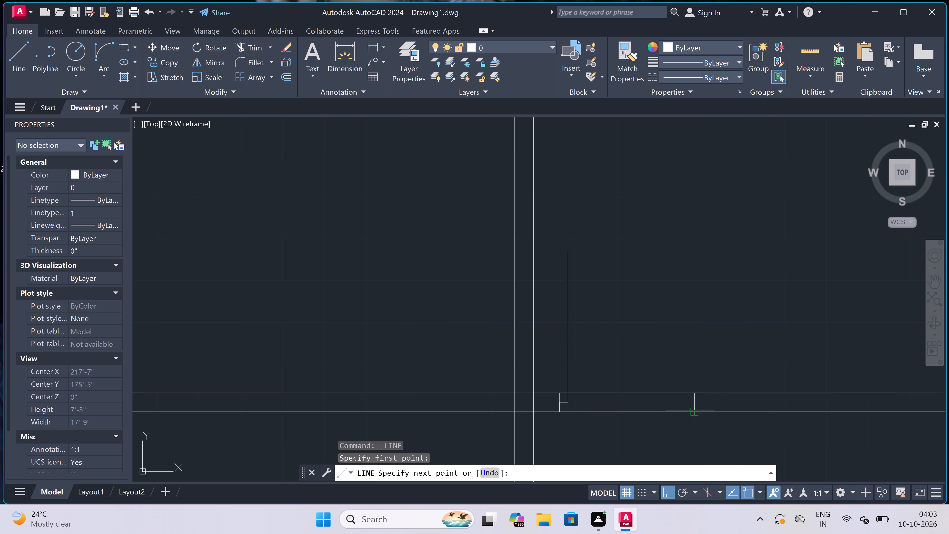
left_click(690, 412)
left_click(692, 406)
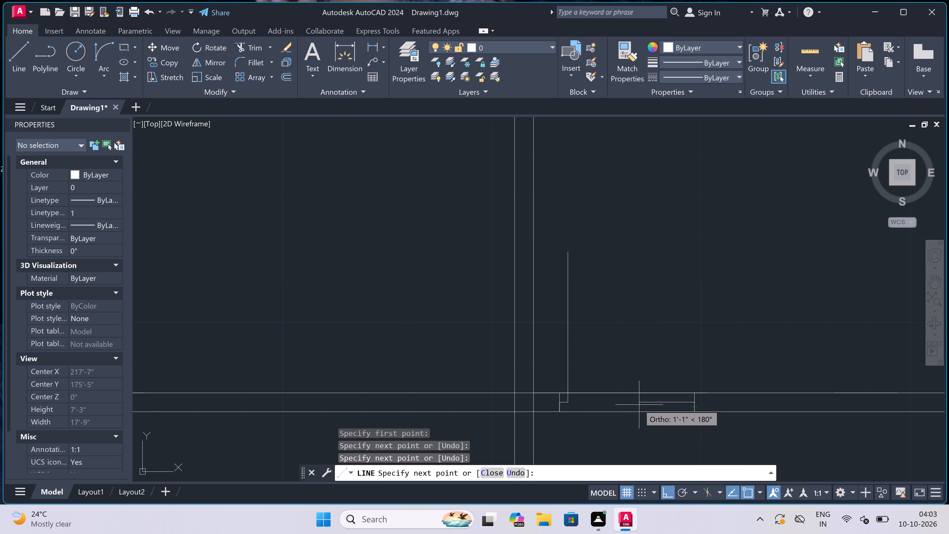
type("2\"")
key("space")
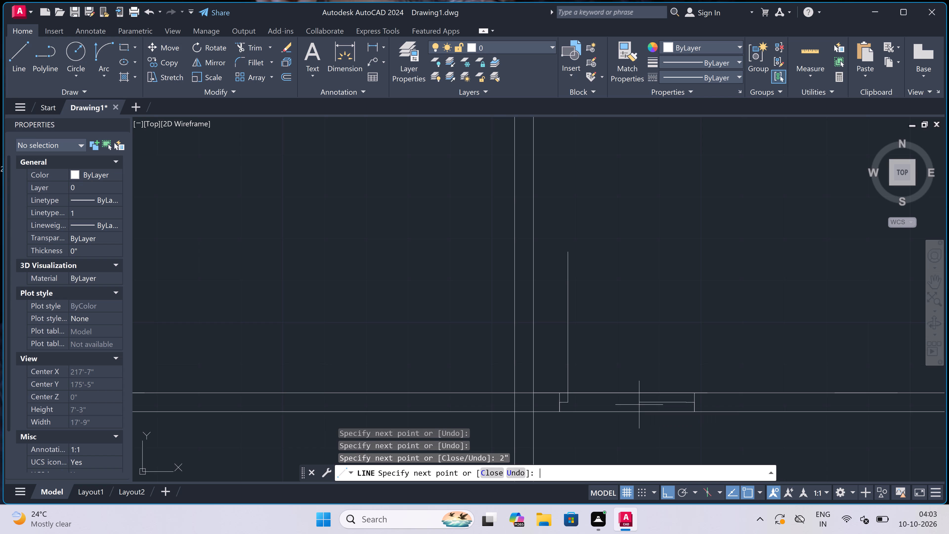
key("Escape")
Draw the door swing arc from the north end of the 3' leaf to the eastern jamb's stop.
left_click(106, 46)
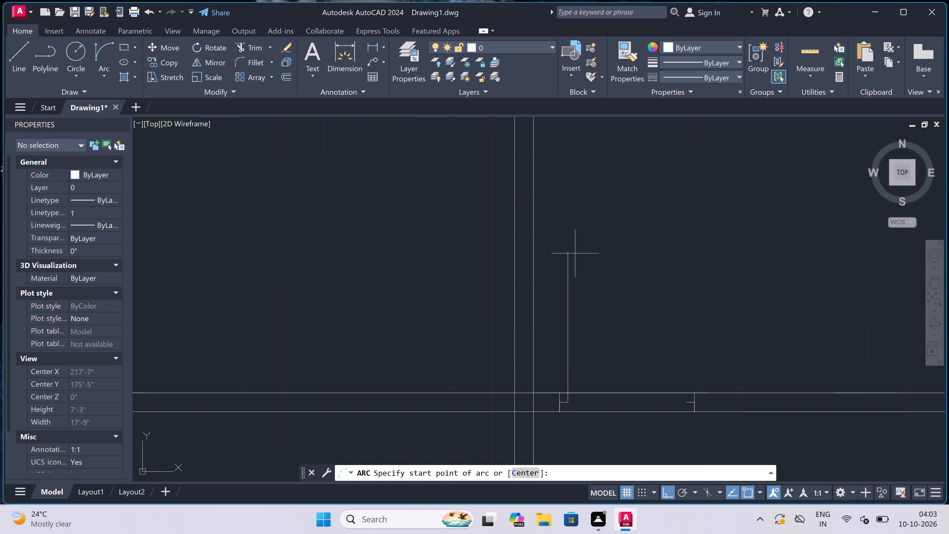
left_click(567, 251)
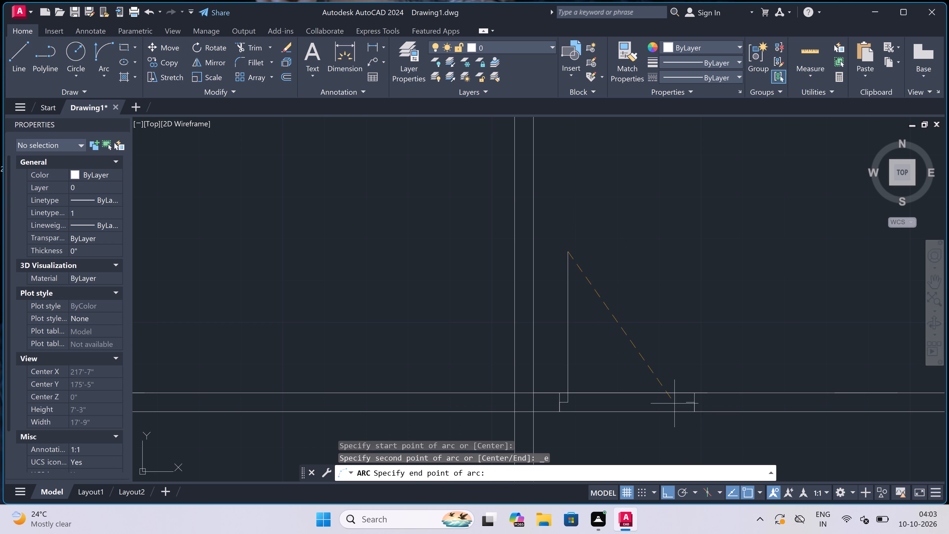
left_click(689, 404)
left_click(712, 271)
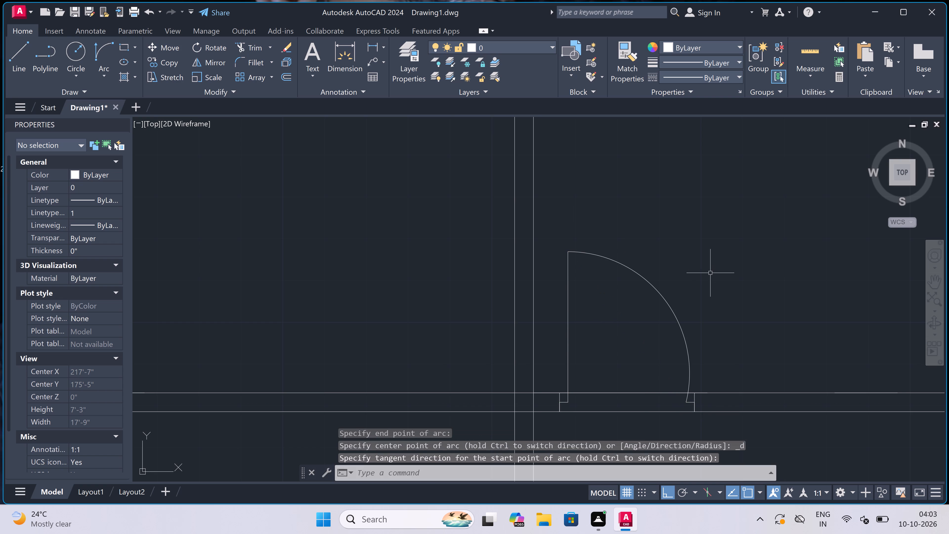
Trim both wall lines out of the opening of the east room's new door.
key("t")
key("r")
key("space")
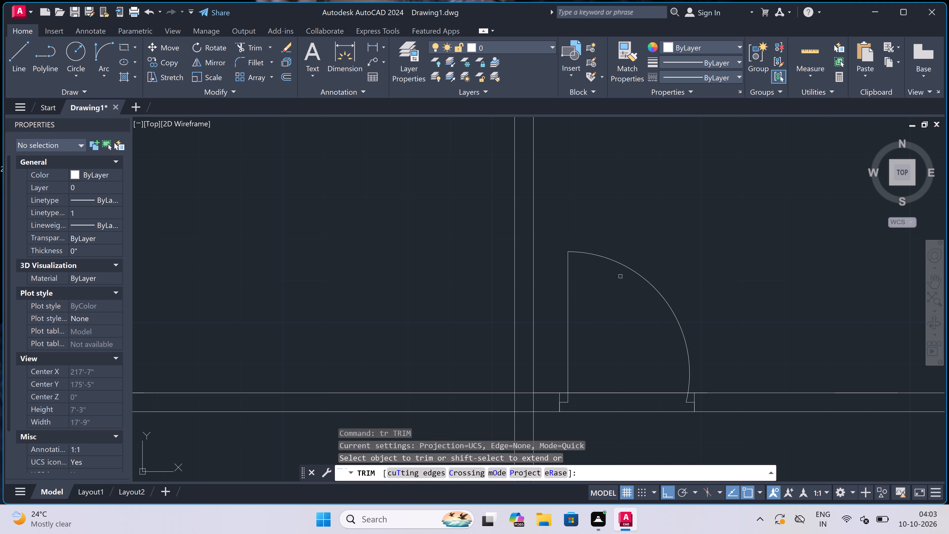
left_click(611, 319)
left_click(602, 435)
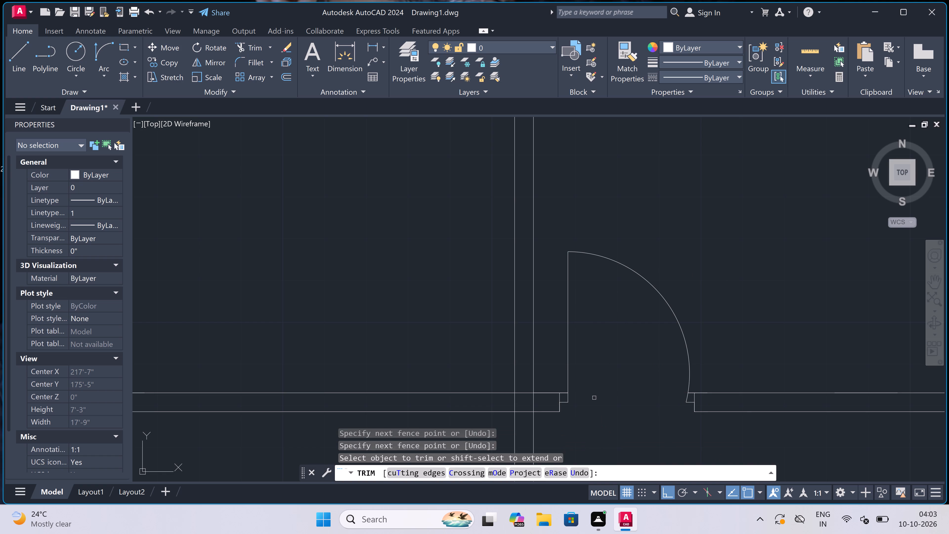
Trim the dividing wall lines inside the new wall and the new wall's north edge between them to open the junction.
scroll(589, 387, "down", 4)
scroll(581, 391, "up", 4)
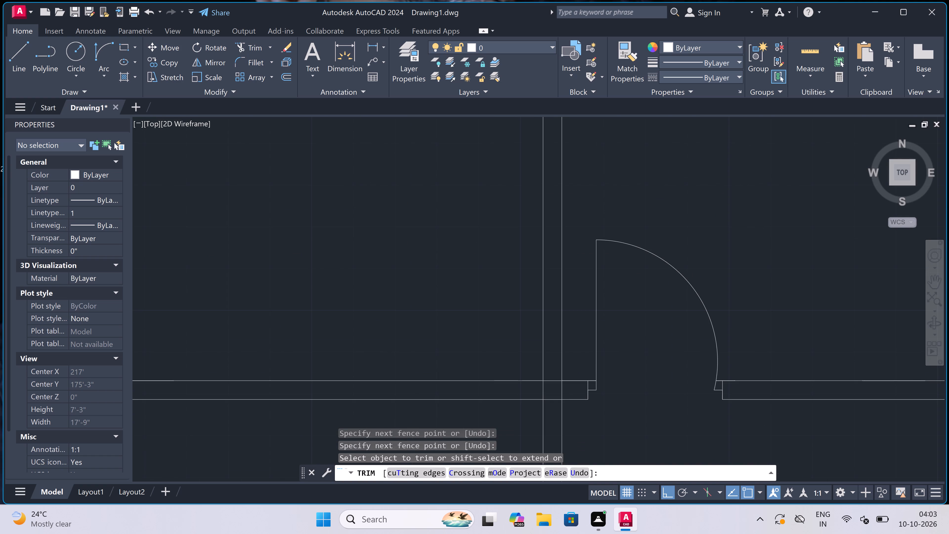
left_click(566, 388)
left_click(465, 391)
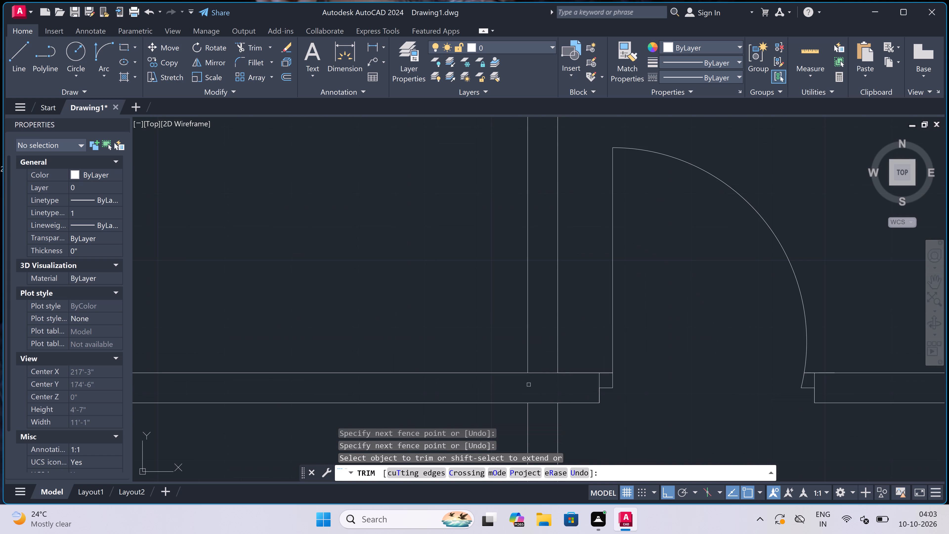
left_click(545, 390)
left_click(545, 331)
key("Escape")
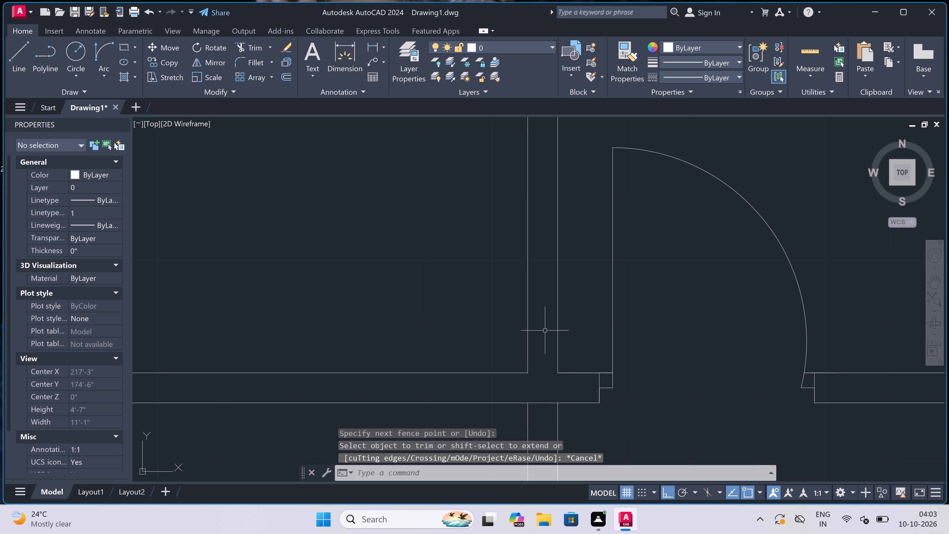
Draw a door jamb across the new wall just west of the dividing wall, with a 2" stop and a 3' leaf running north.
key("l")
key("space")
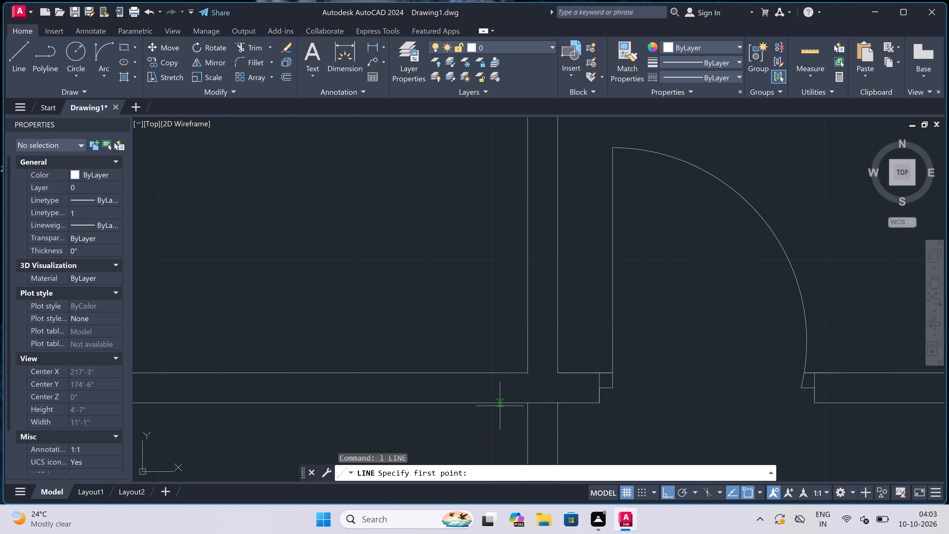
left_click(498, 403)
left_click(499, 376)
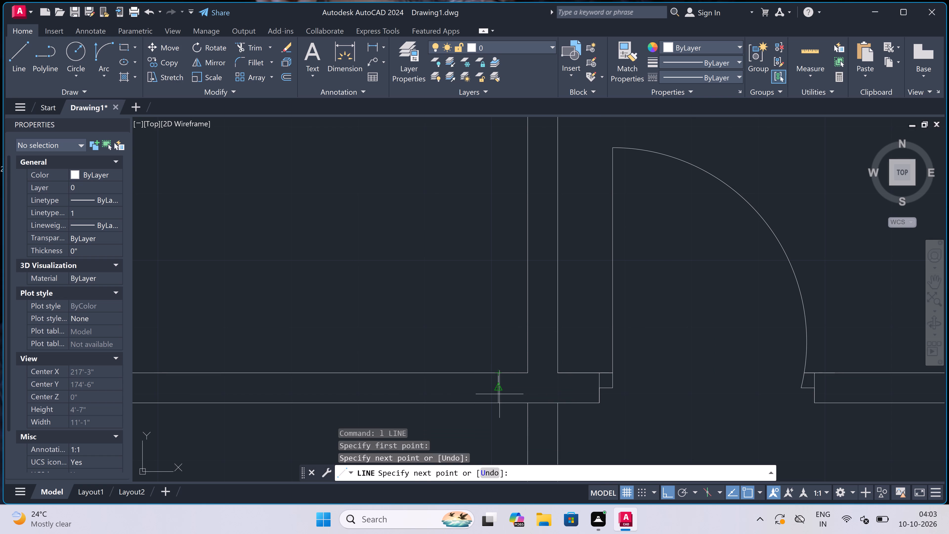
left_click(499, 390)
key("2")
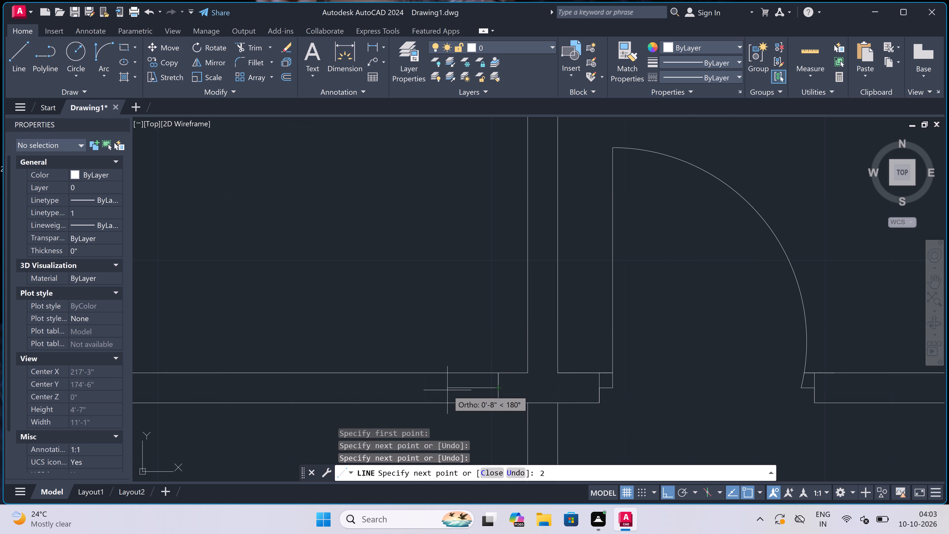
type("\"")
key("space")
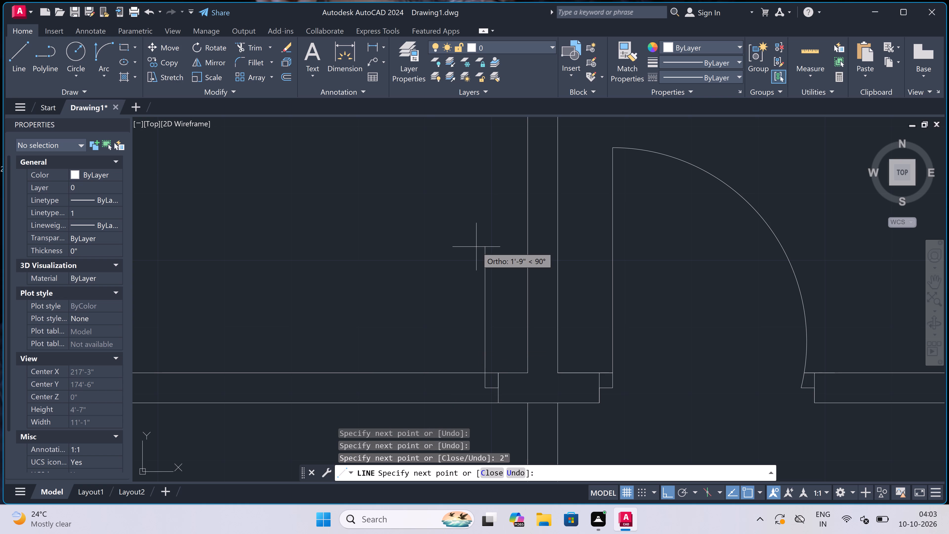
type("3'")
key("space")
key("Escape")
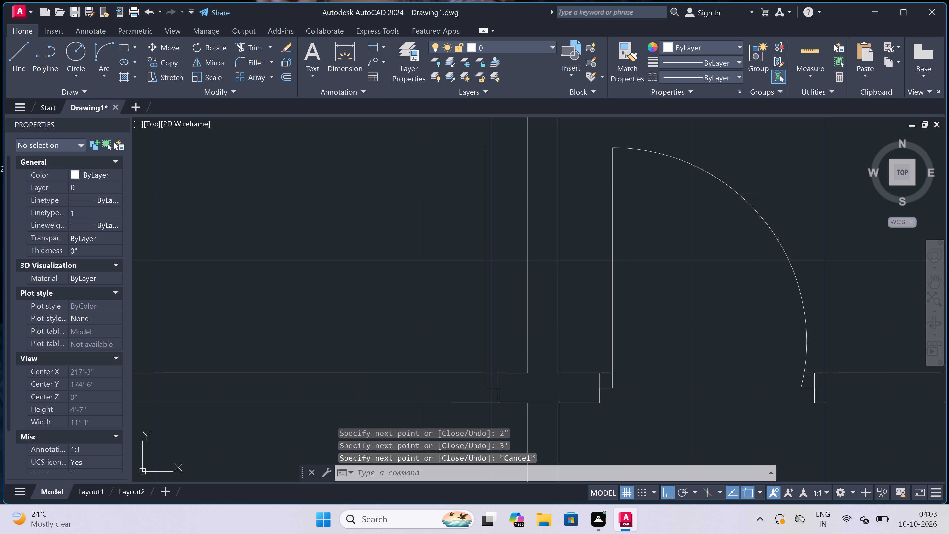
Draw the opposite jamb line across the wall farther west of the west room's door leaf, with a 2" stop pointing east.
key("space")
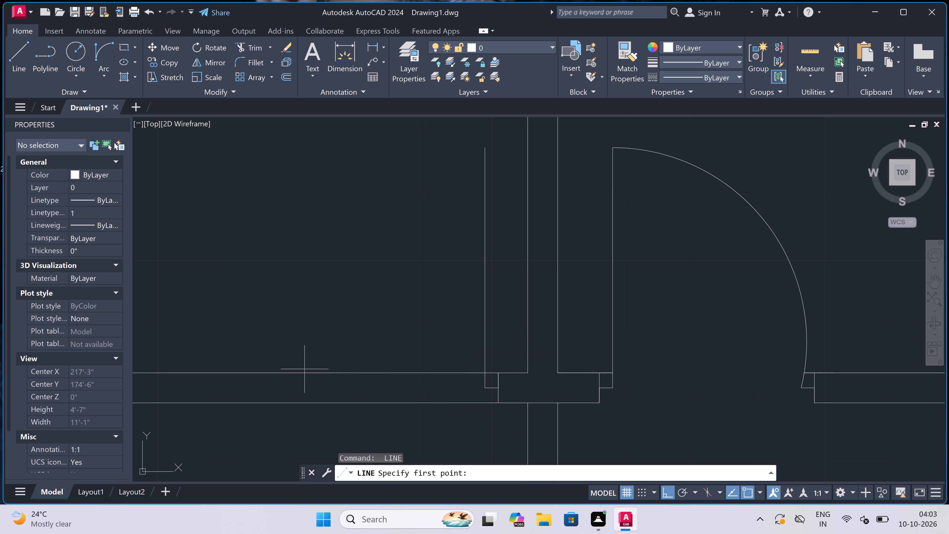
left_click(303, 372)
left_click(299, 401)
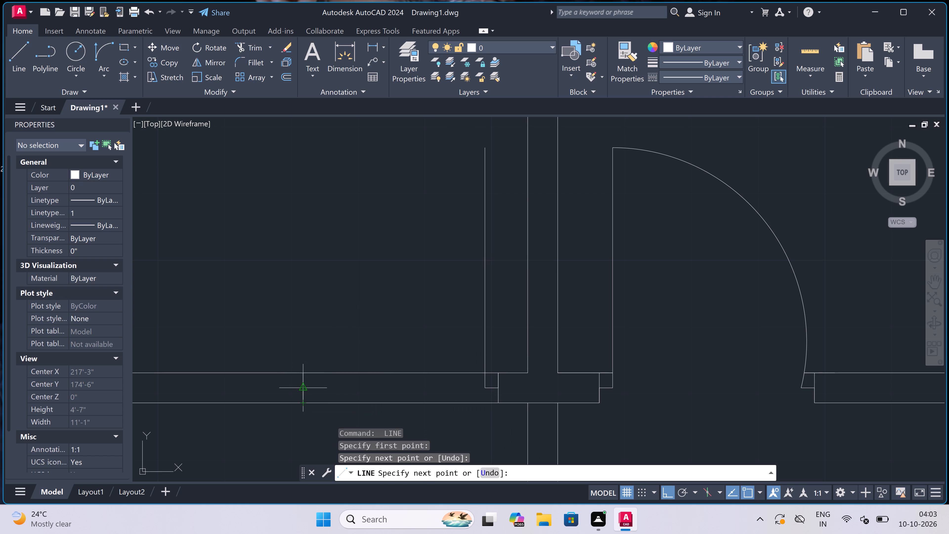
left_click(300, 391)
type("2\"")
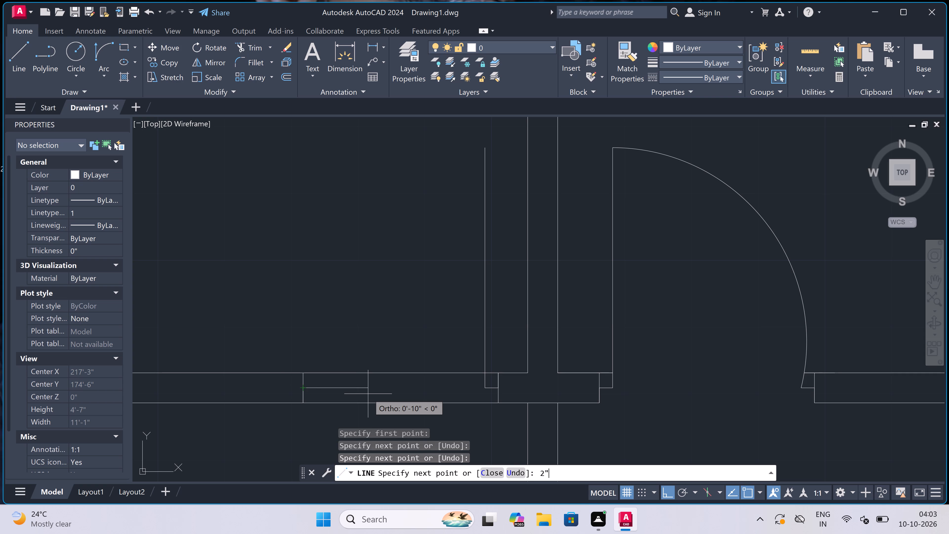
key("space")
key("Escape")
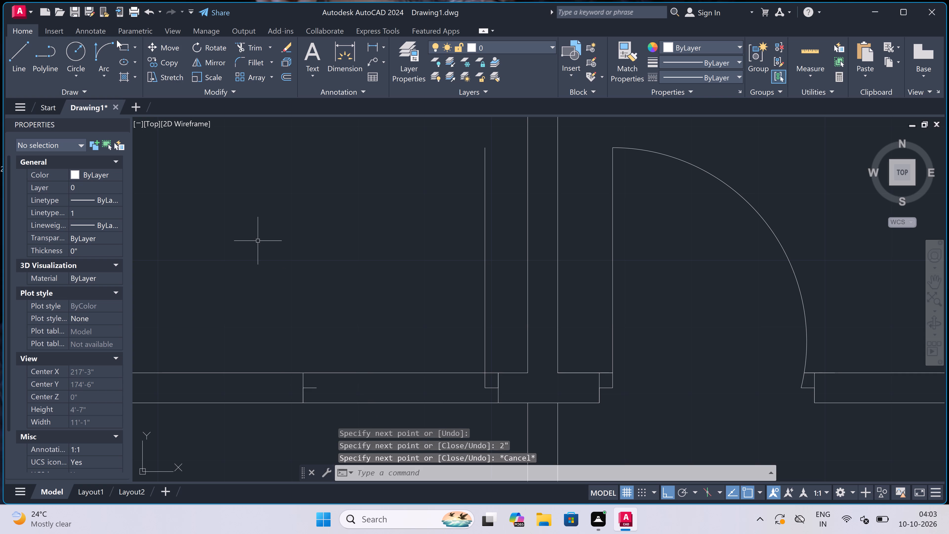
Draw the swing arc of the west room's door from the leaf's north end to the stop on the opposite jamb.
left_click(102, 43)
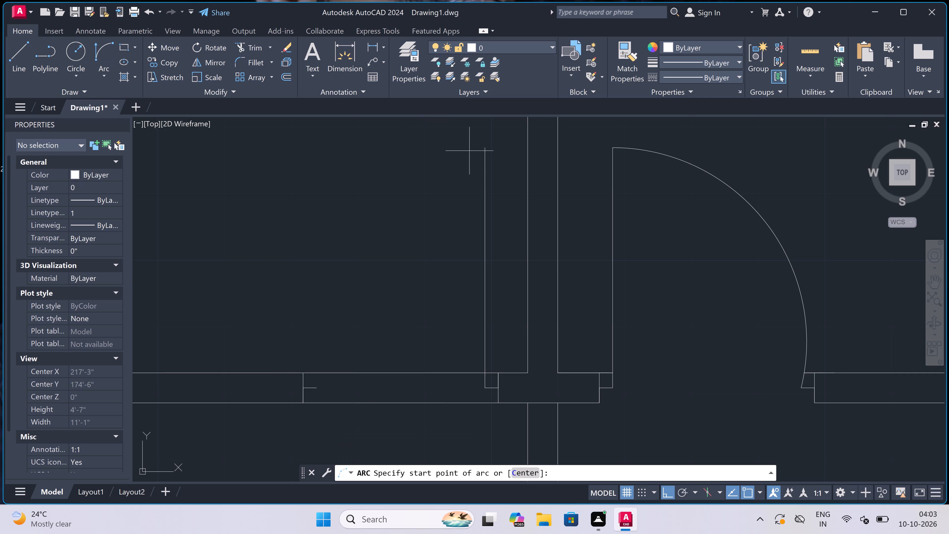
left_click(486, 149)
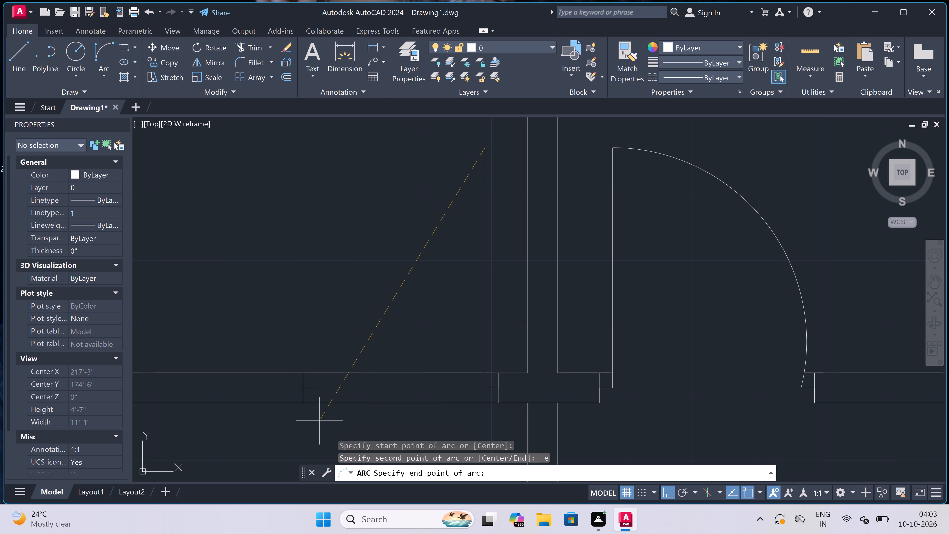
left_click(313, 389)
left_click(298, 295)
Trim both wall lines out of the opening of the west room's door.
scroll(396, 291, "down", 2)
type("tr")
key("space")
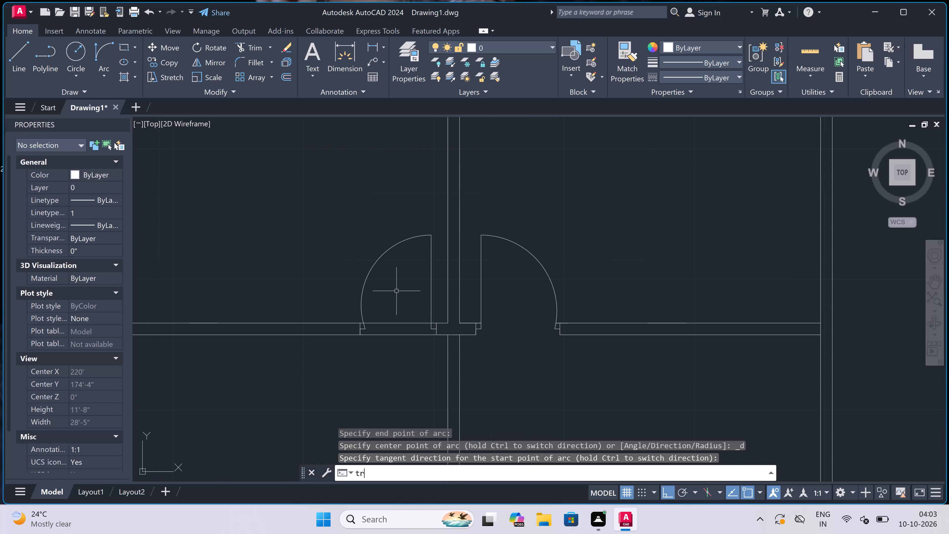
left_click(397, 291)
left_click(398, 354)
scroll(411, 327, "down", 3)
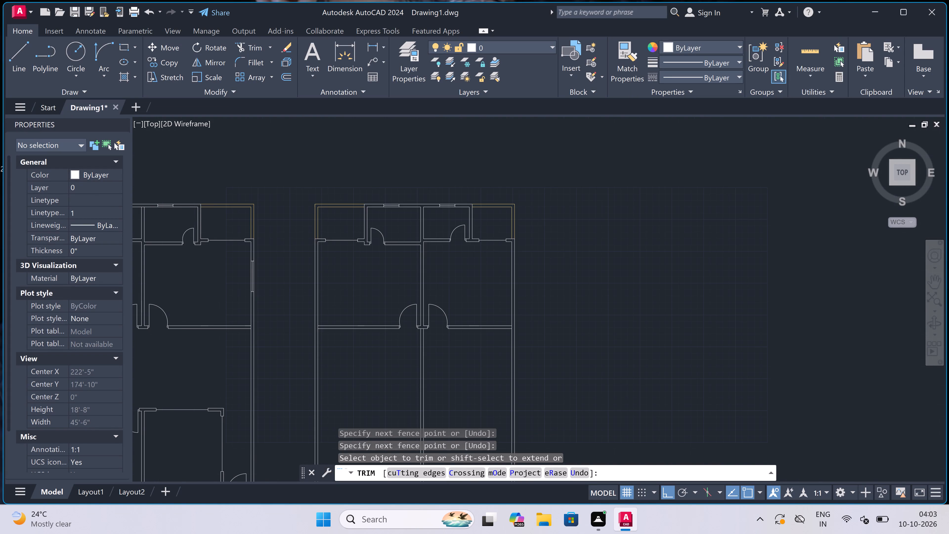
key("Escape")
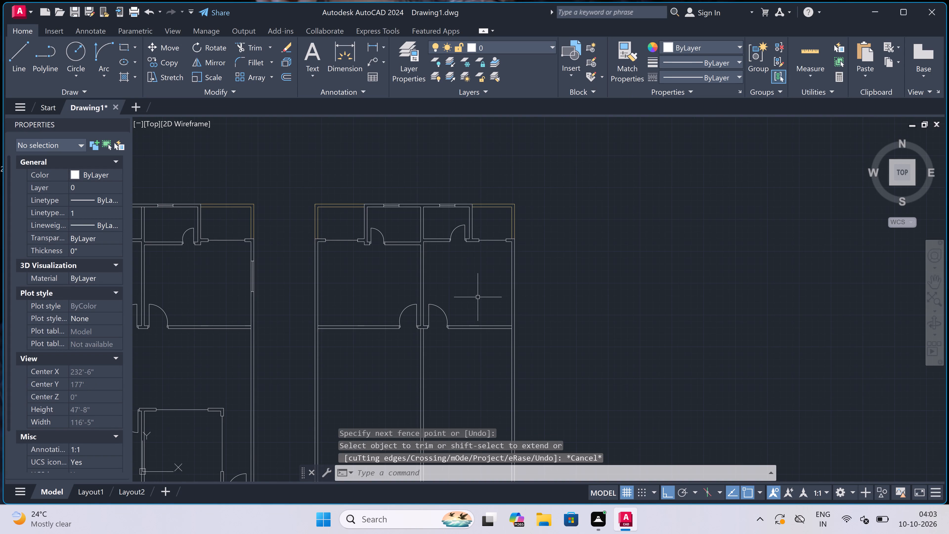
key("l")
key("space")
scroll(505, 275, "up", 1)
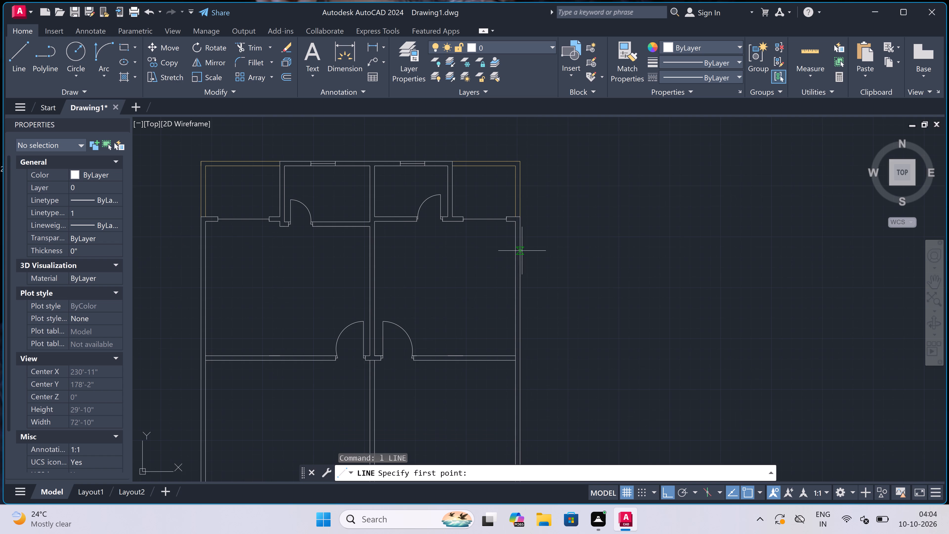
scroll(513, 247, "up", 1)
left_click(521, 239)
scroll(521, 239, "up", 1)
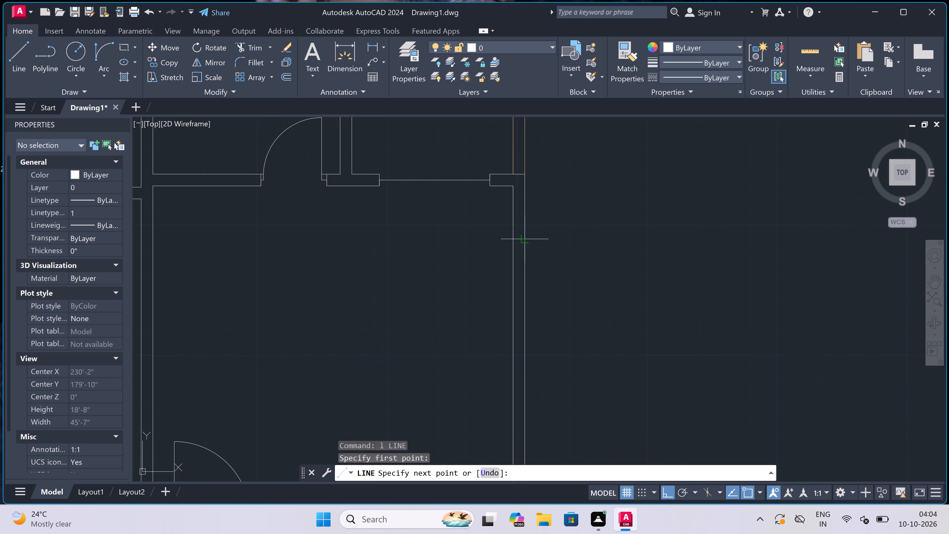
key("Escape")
Draw a window in the east room's outer wall: a line across the wall, a 4' centre line running south, and a closing line across.
scroll(521, 239, "up", 1)
key("space")
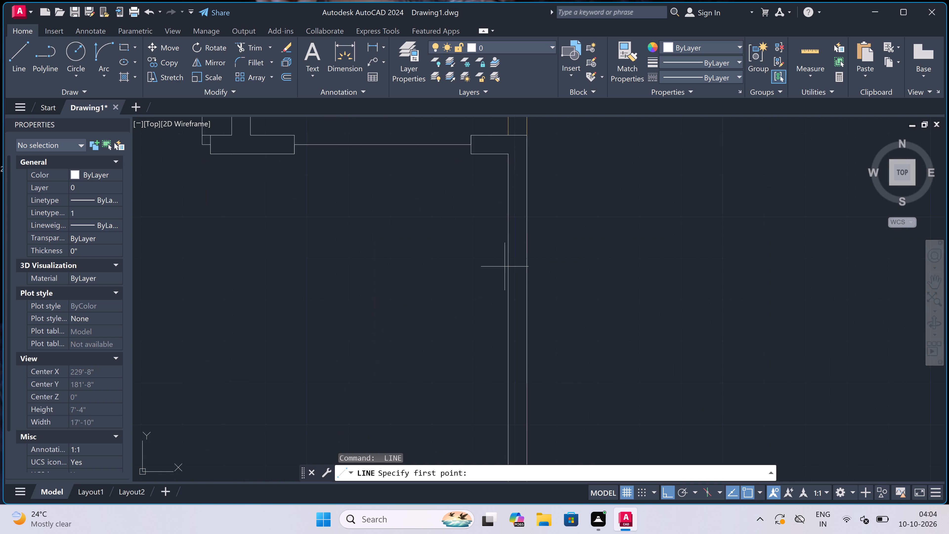
left_click(509, 267)
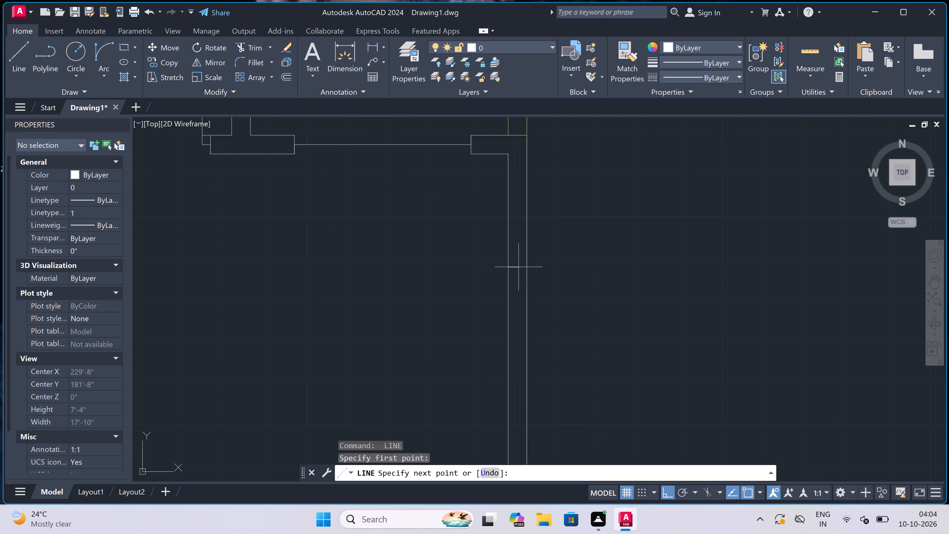
left_click(522, 269)
left_click(515, 267)
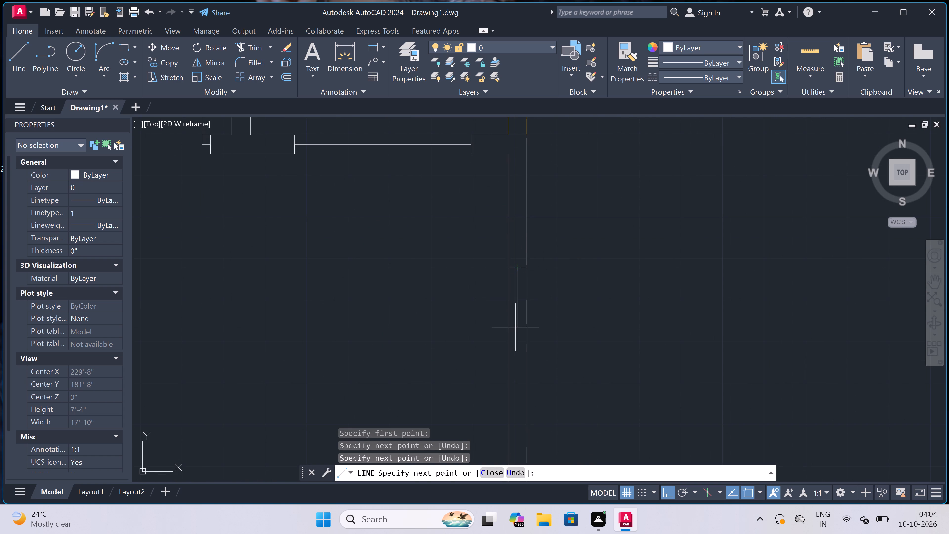
type("4'")
key("space")
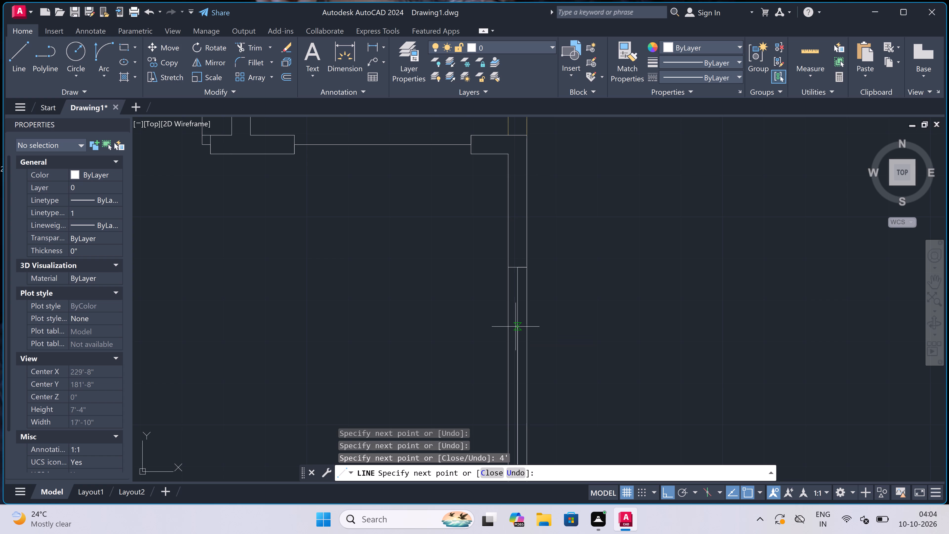
scroll(516, 326, "down", 3)
scroll(514, 366, "up", 3)
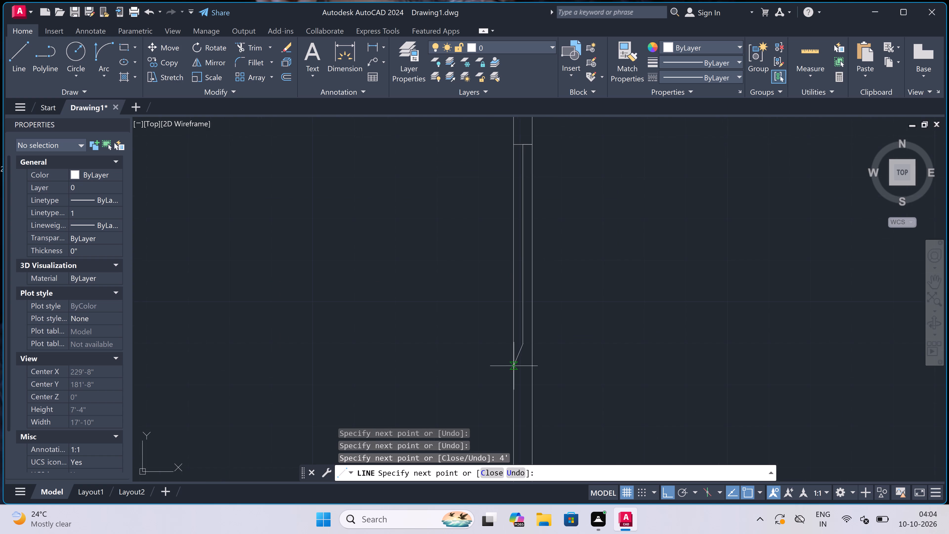
scroll(516, 359, "up", 1)
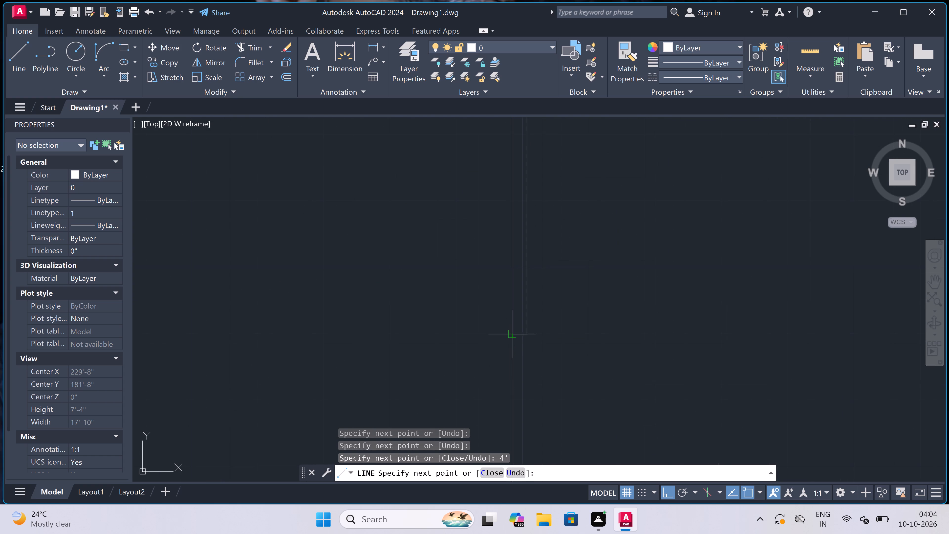
left_click(513, 331)
scroll(514, 331, "up", 2)
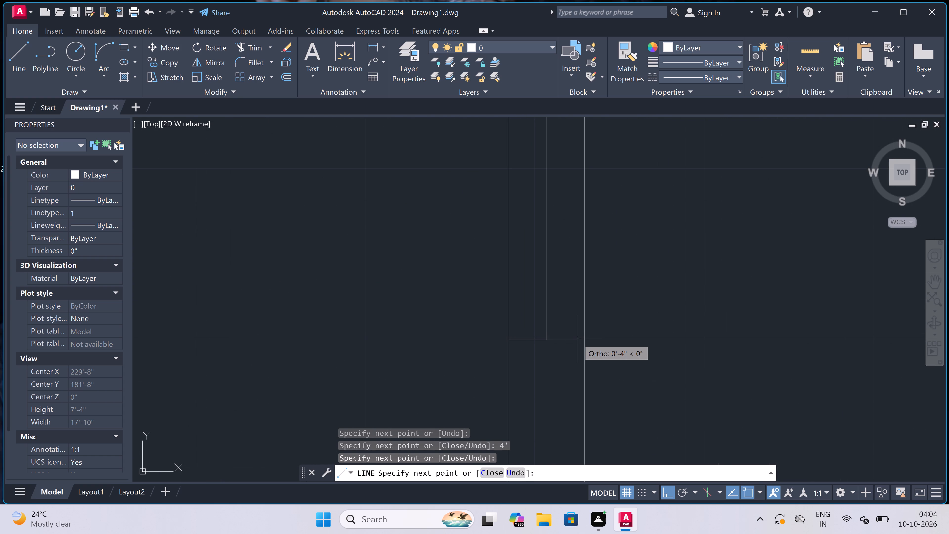
left_click(581, 341)
key("Escape")
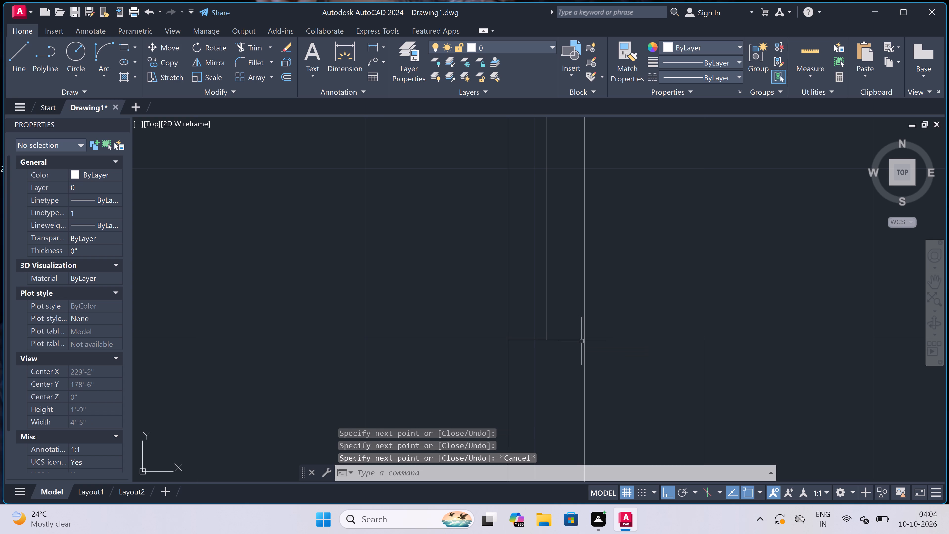
Draw a matching window in the west room's outer wall, level with the east window's south end, with a 4' centre line running north and closing lines.
scroll(581, 341, "down", 7)
key("space")
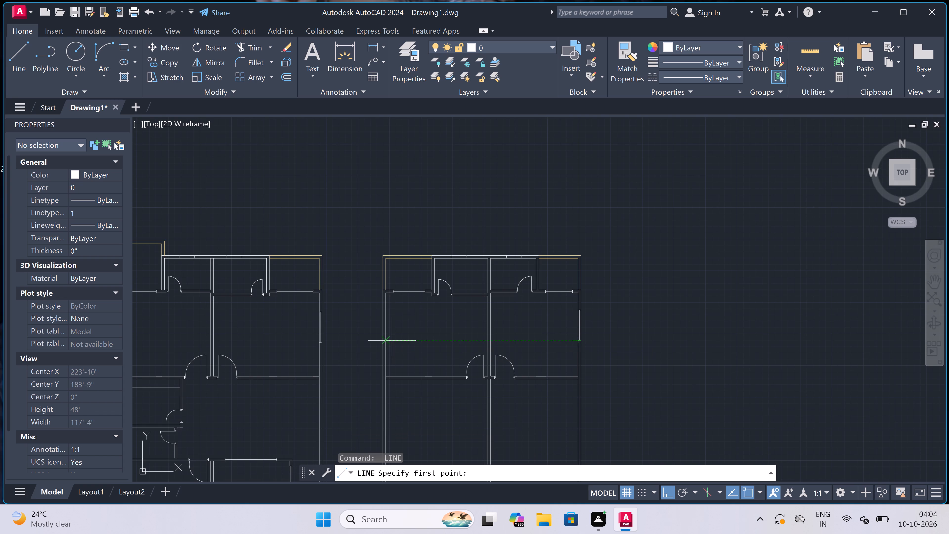
left_click(385, 344)
scroll(375, 346, "up", 1)
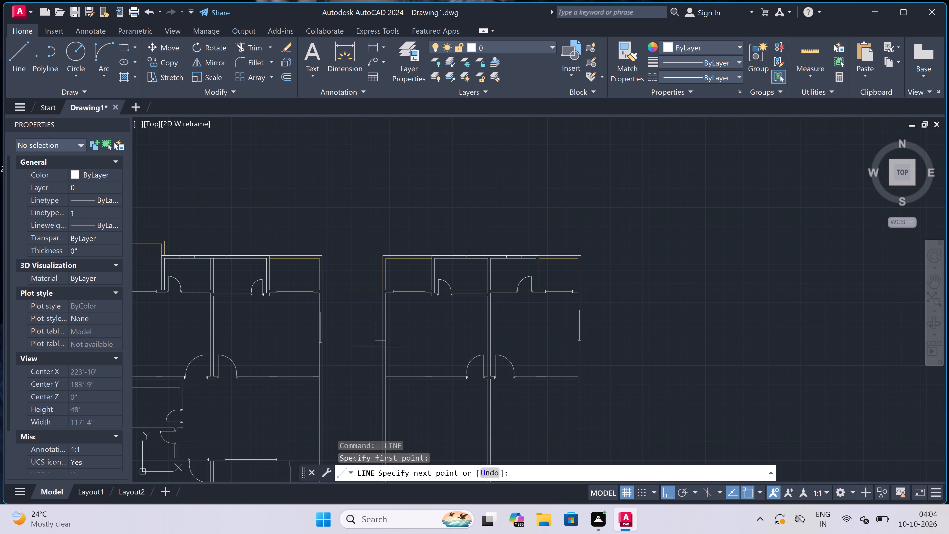
scroll(375, 346, "up", 2)
left_click(406, 327)
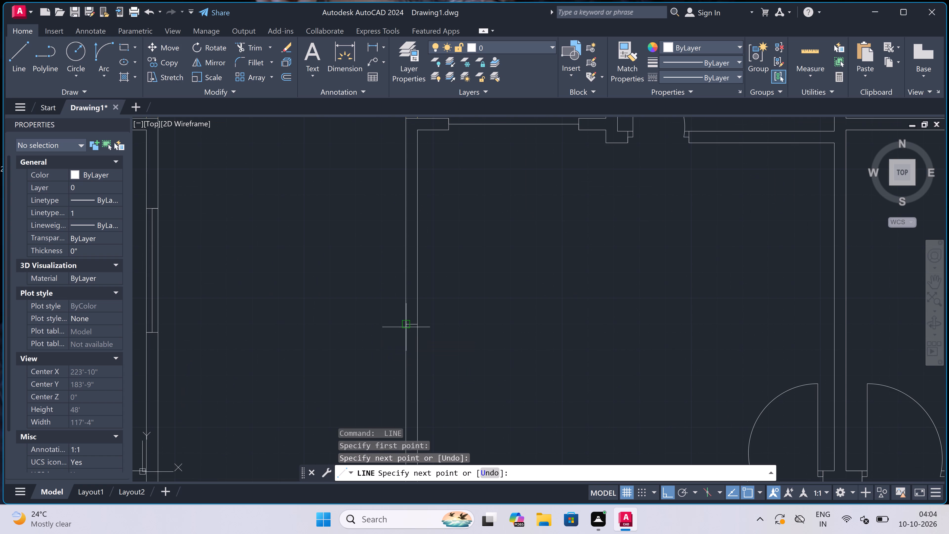
left_click(412, 328)
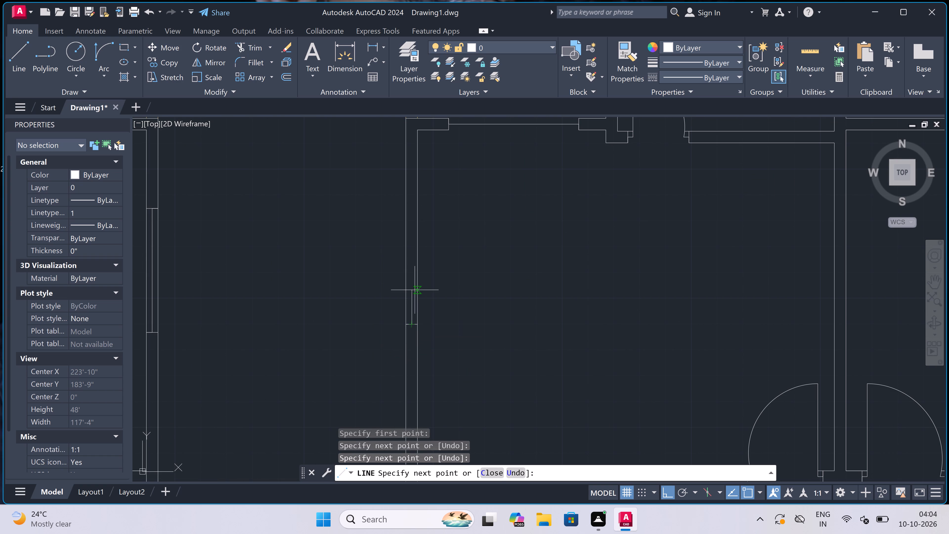
type("4'")
key("space")
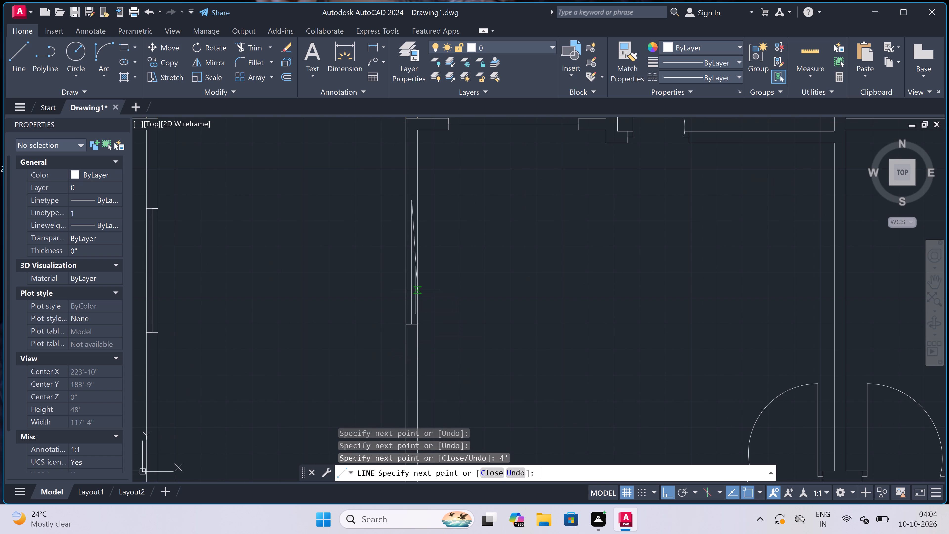
scroll(401, 166, "up", 2)
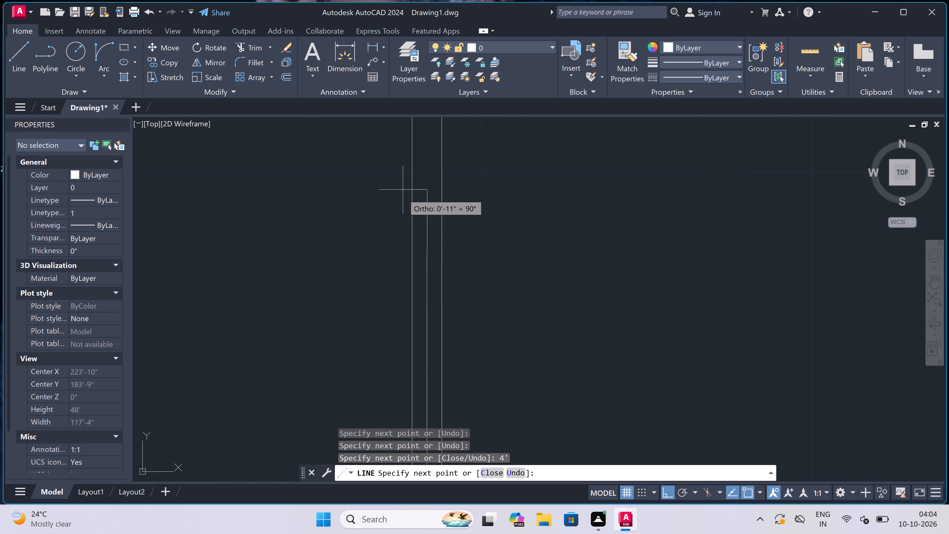
left_click(408, 250)
left_click(442, 255)
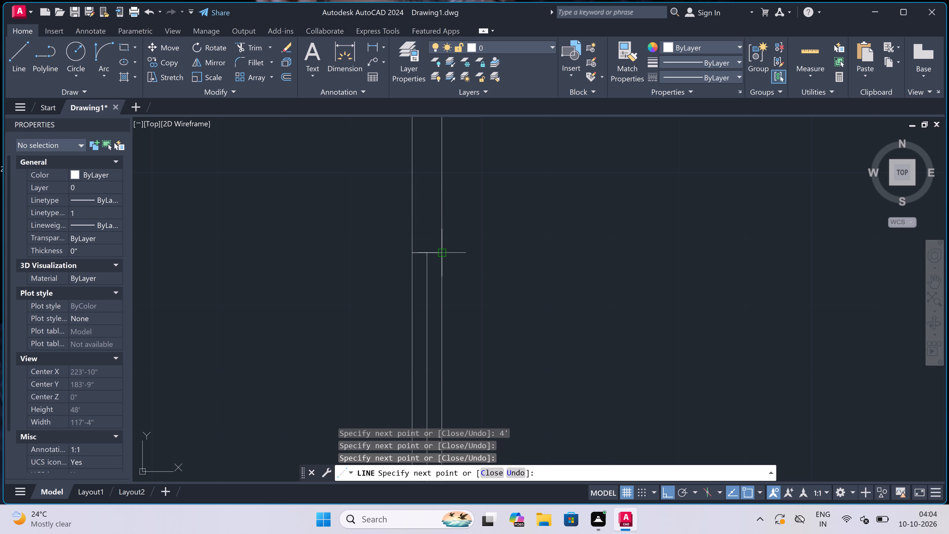
key("Escape")
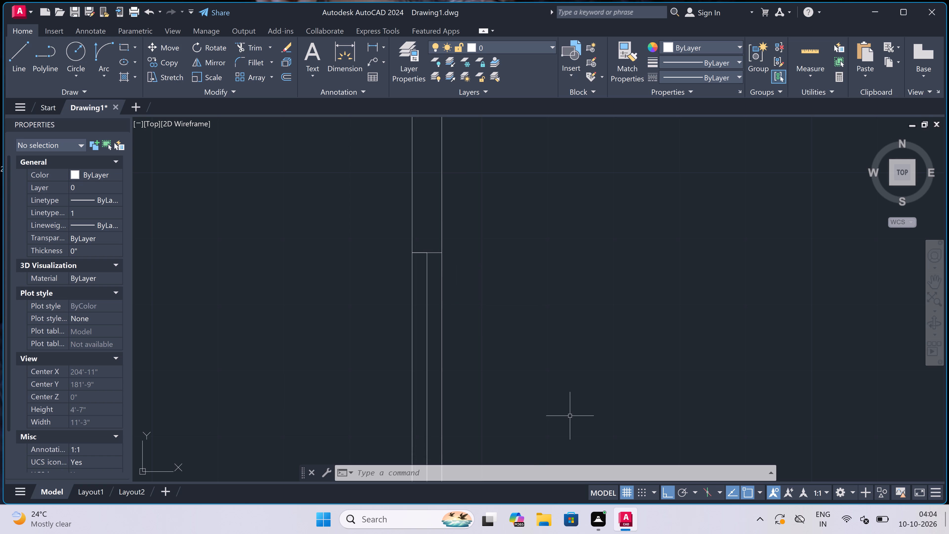
Offset the south edge of the west room's south wall 4' to the south.
scroll(402, 292, "down", 3)
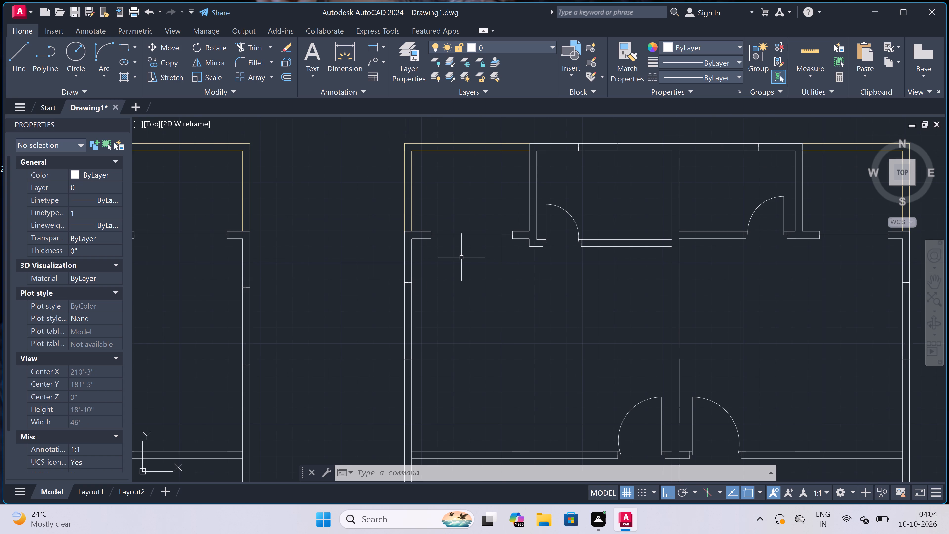
scroll(478, 252, "down", 2)
scroll(502, 268, "down", 1)
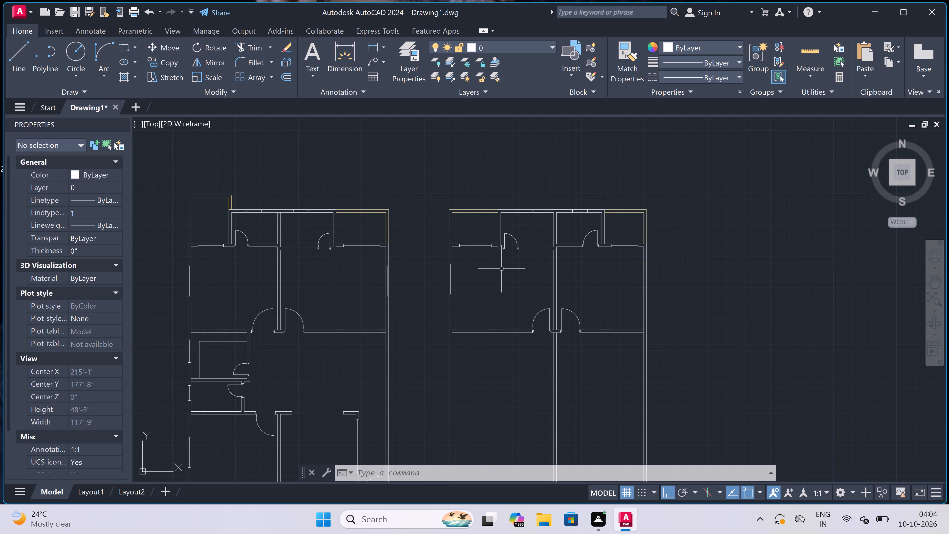
scroll(513, 317, "up", 2)
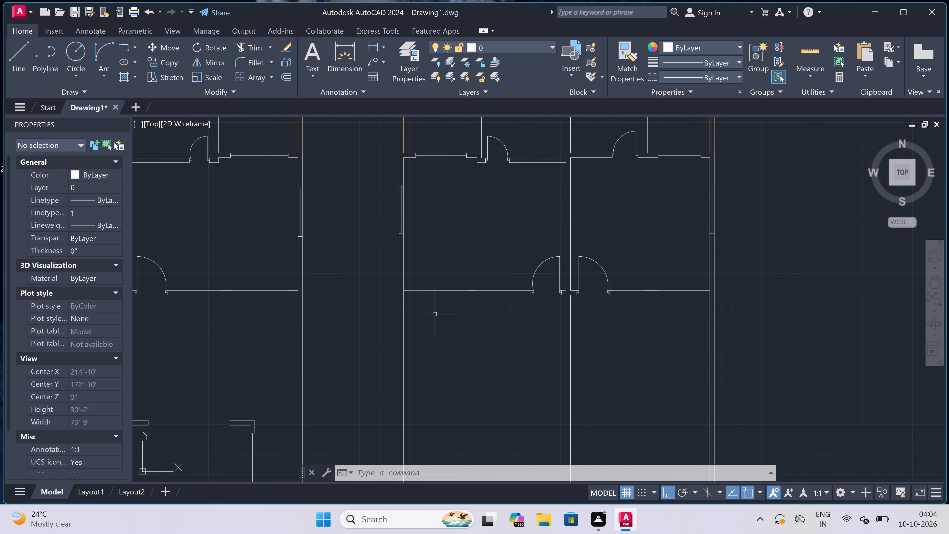
scroll(427, 312, "up", 1)
key("o")
key("space")
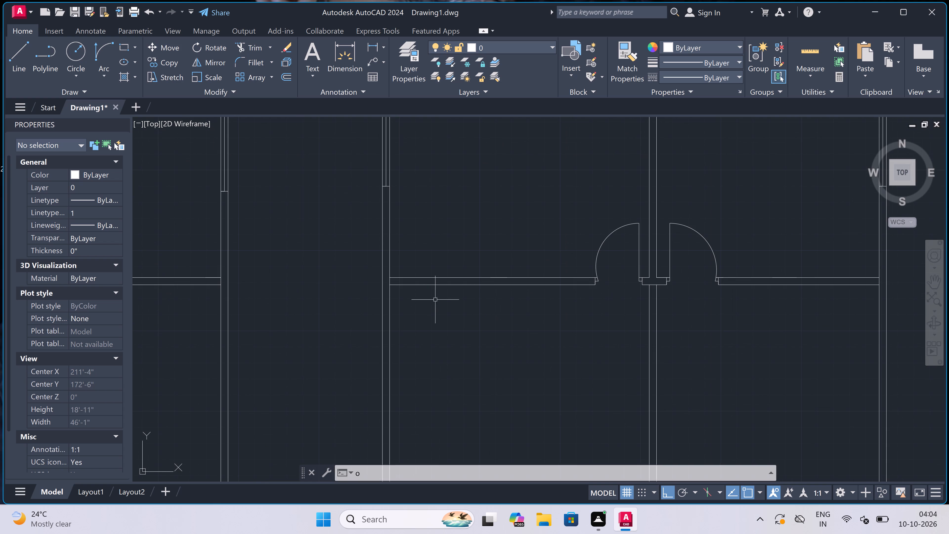
left_click(448, 285)
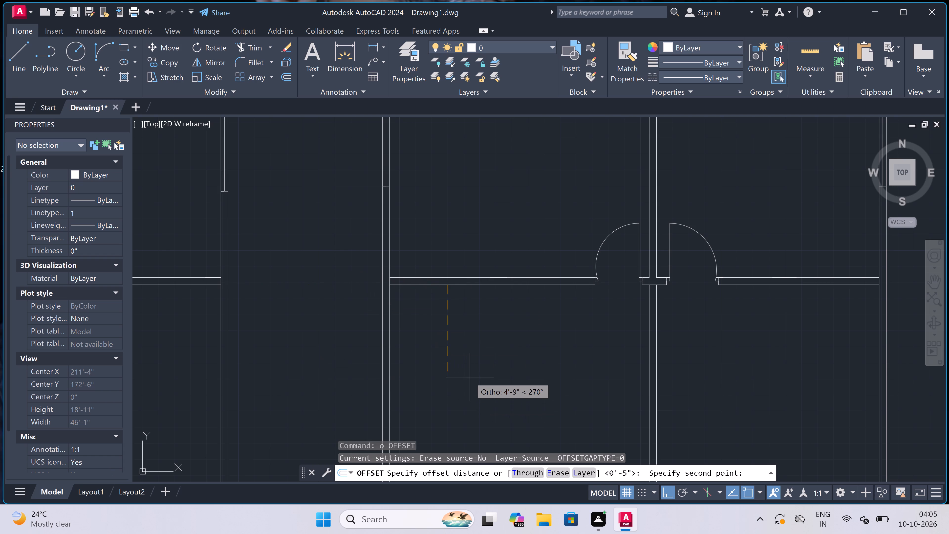
type("4'")
key("space")
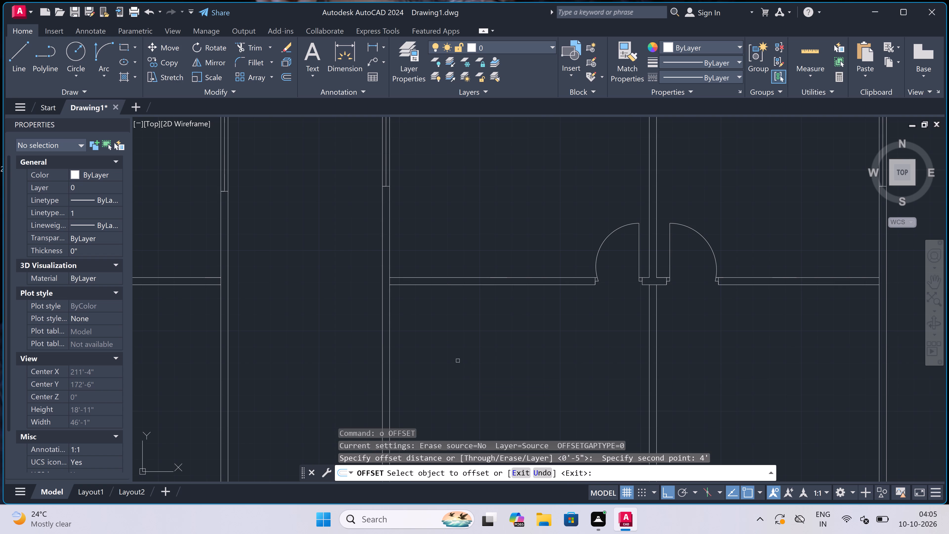
left_click(453, 285)
left_click(453, 305)
key("Escape")
Offset the new line 4.5" to the south to form the second face of the wall.
key("space")
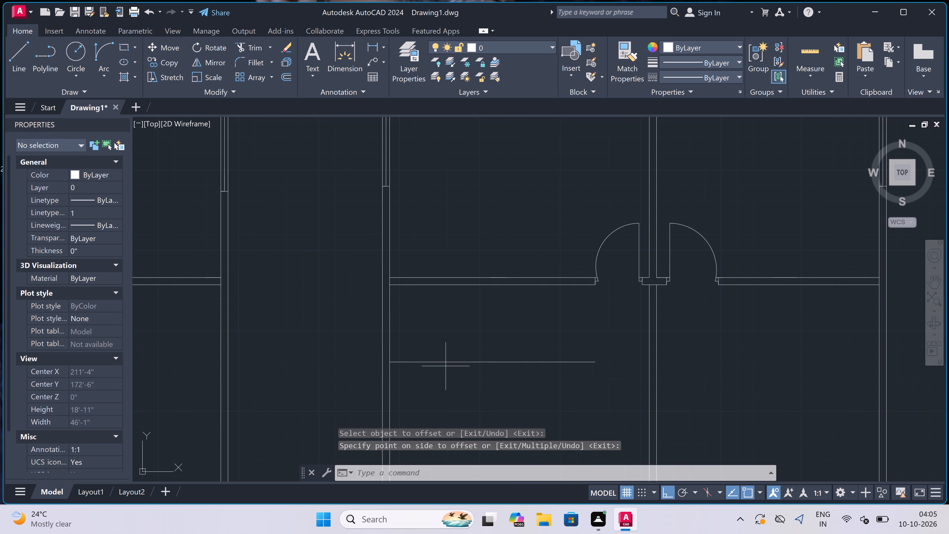
left_click(446, 365)
type("4.5\"")
key("space")
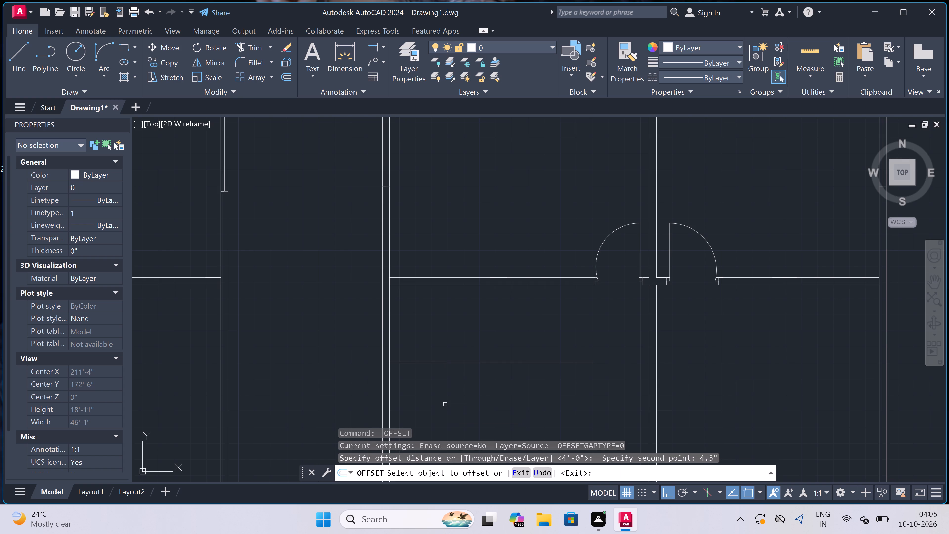
left_click(412, 362)
left_click(406, 378)
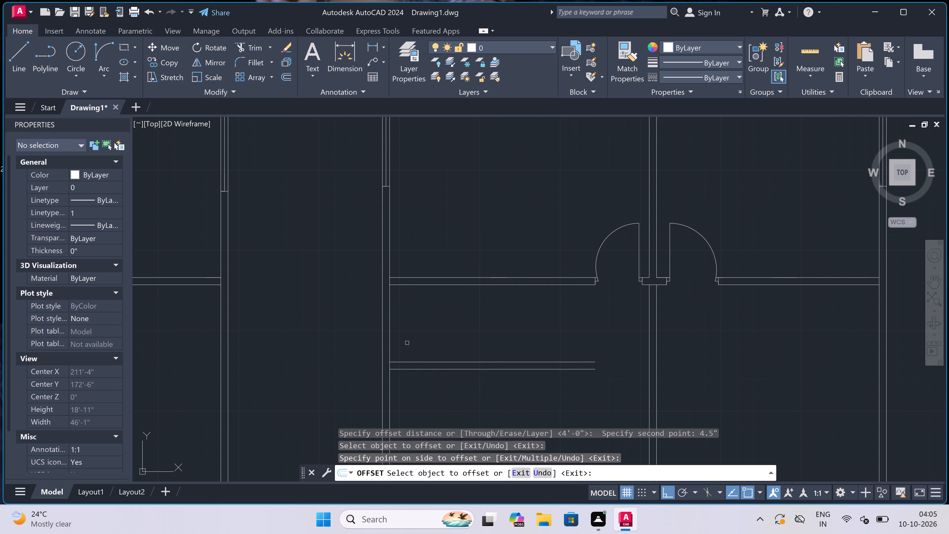
key("Escape")
Offset the south edge of the east room's south wall 5'8" to the south.
scroll(405, 313, "down", 3)
scroll(460, 319, "up", 2)
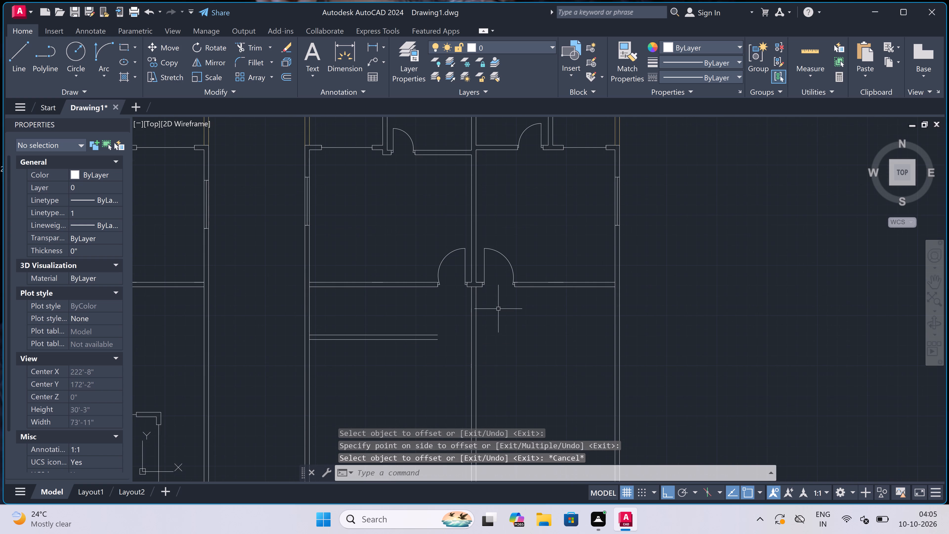
key("space")
left_click(553, 288)
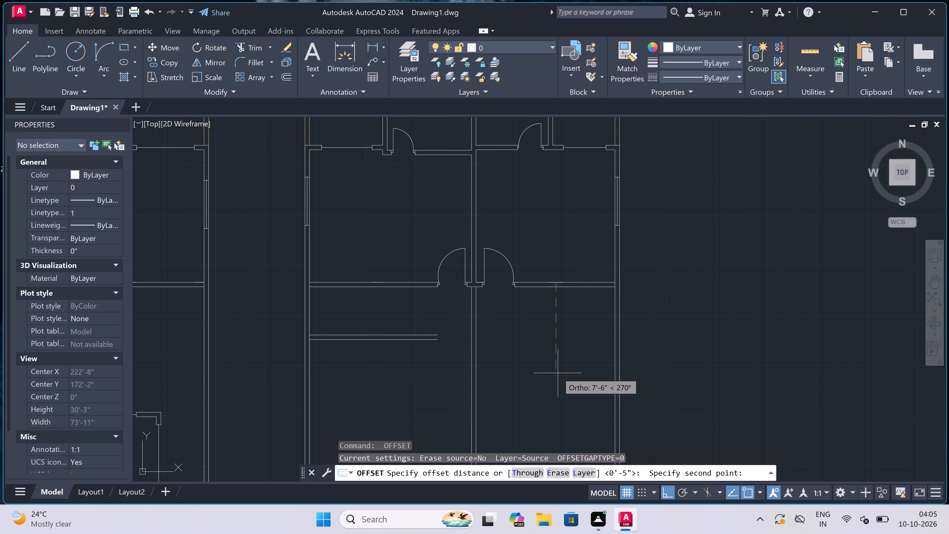
type("5'8\"")
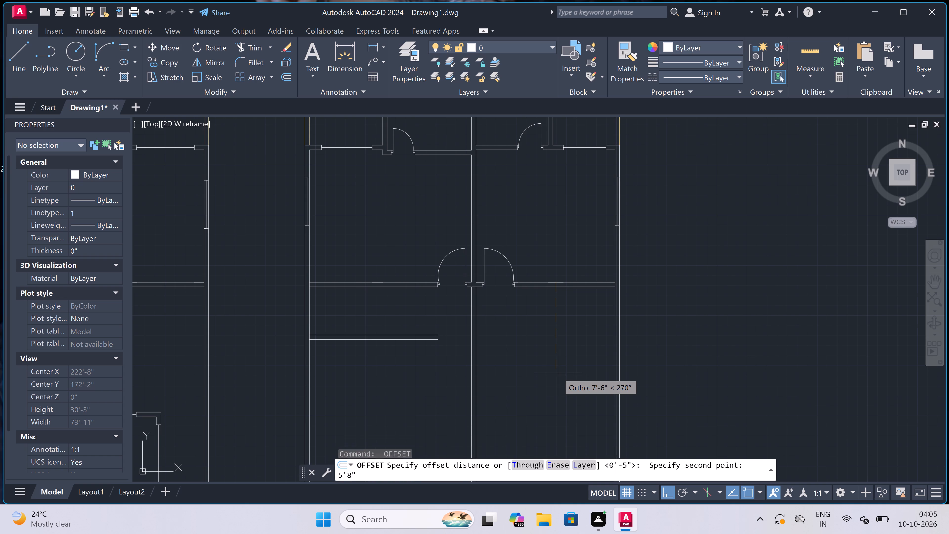
key("space")
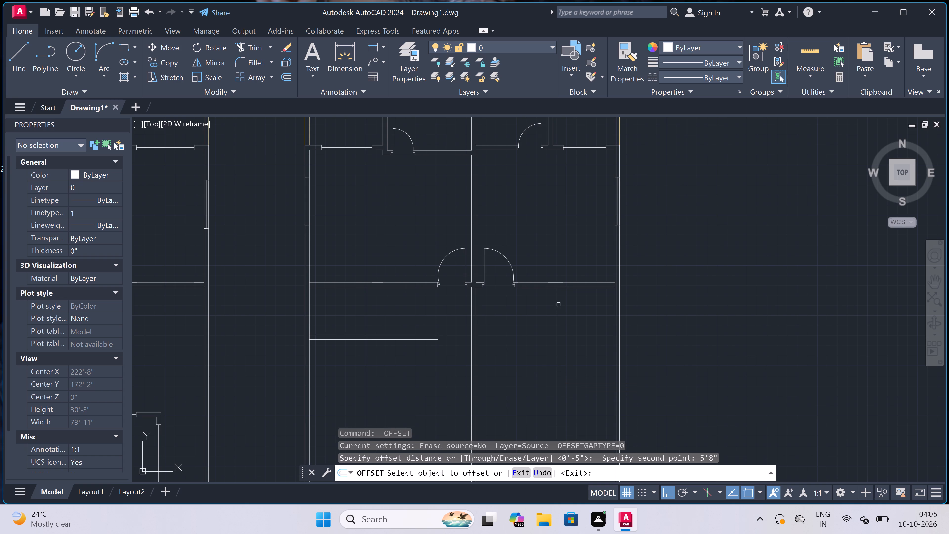
left_click(555, 287)
double_click(550, 321)
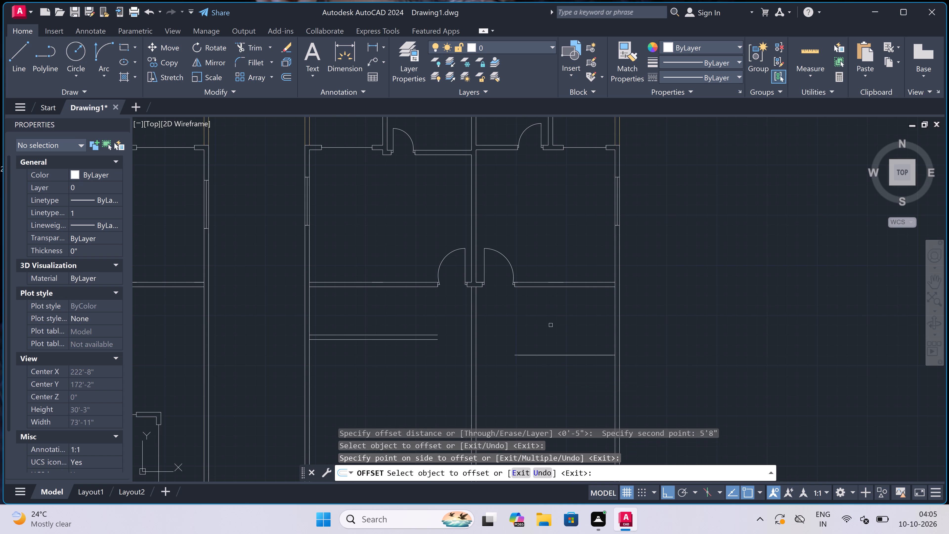
key("Escape")
Offset the new line 4.5" to the south to form the second face of the wall.
key("space")
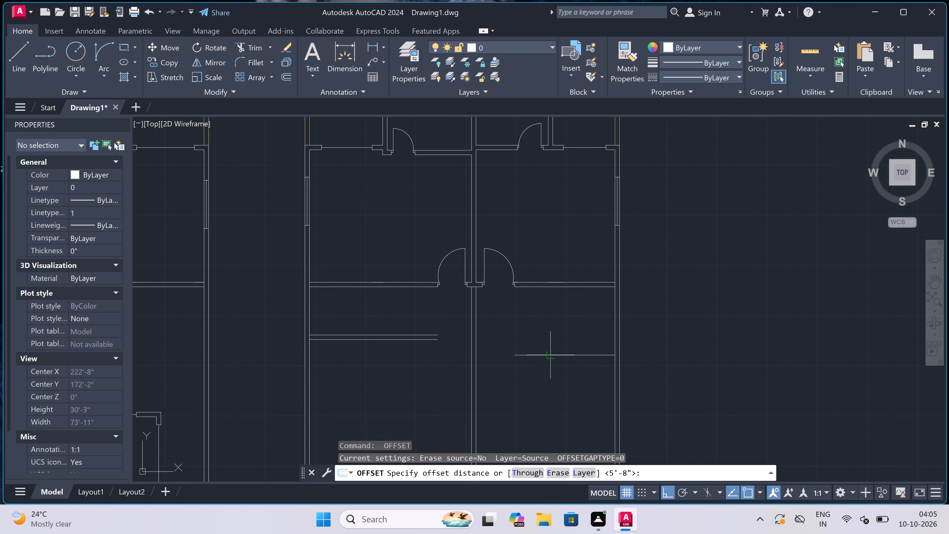
left_click_drag(549, 354, 549, 356)
type("4.5\"")
key("space")
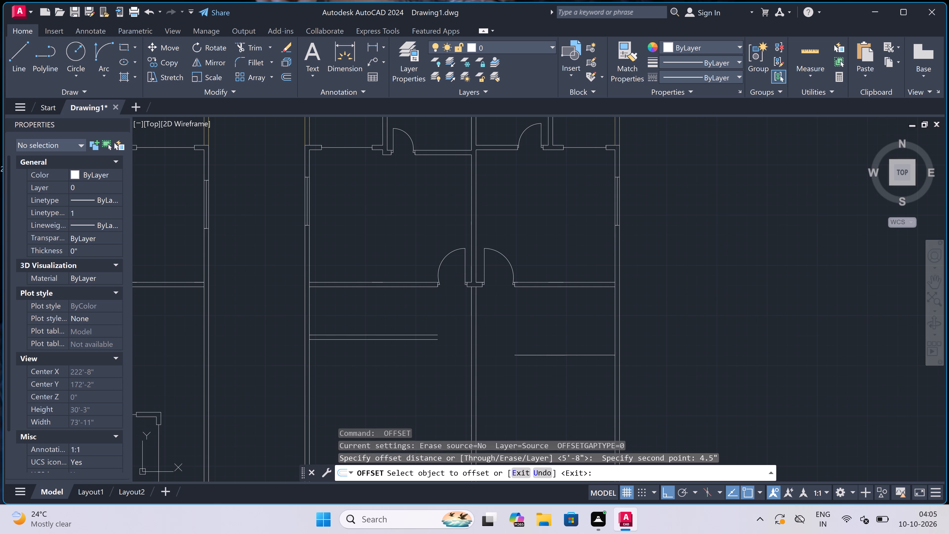
left_click(544, 355)
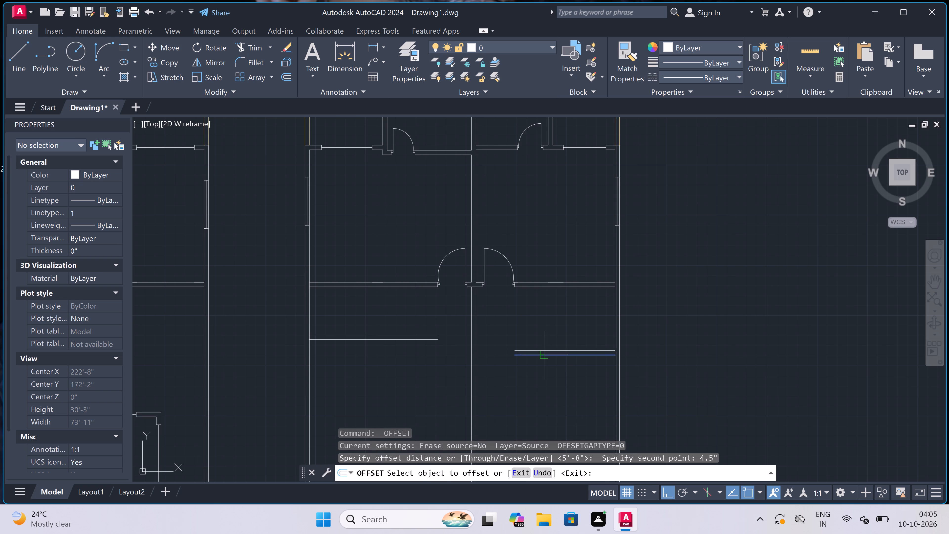
left_click(542, 374)
key("Escape")
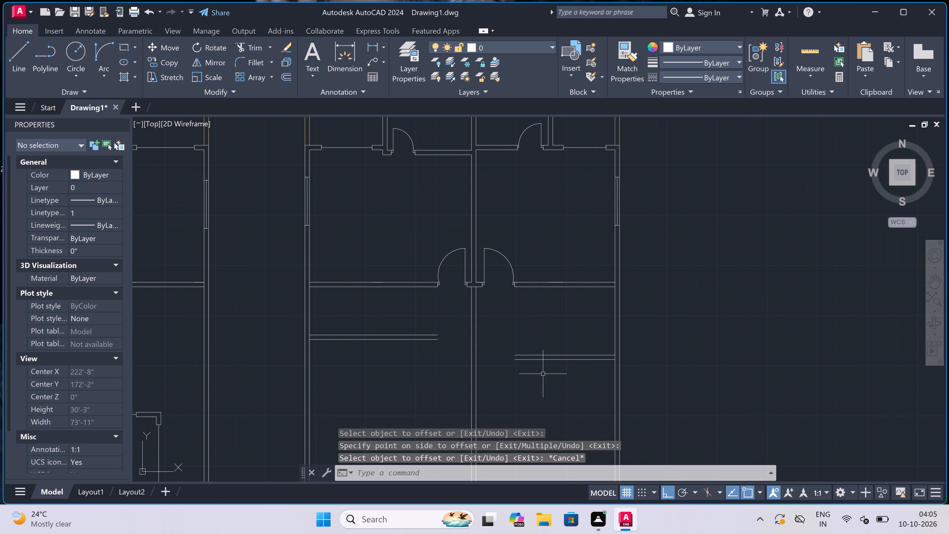
Draw a partition with lines running 7'5" west from the outer wall, north to the room wall, 4.5" west, and south to the new wall's lower face.
key("l")
key("space")
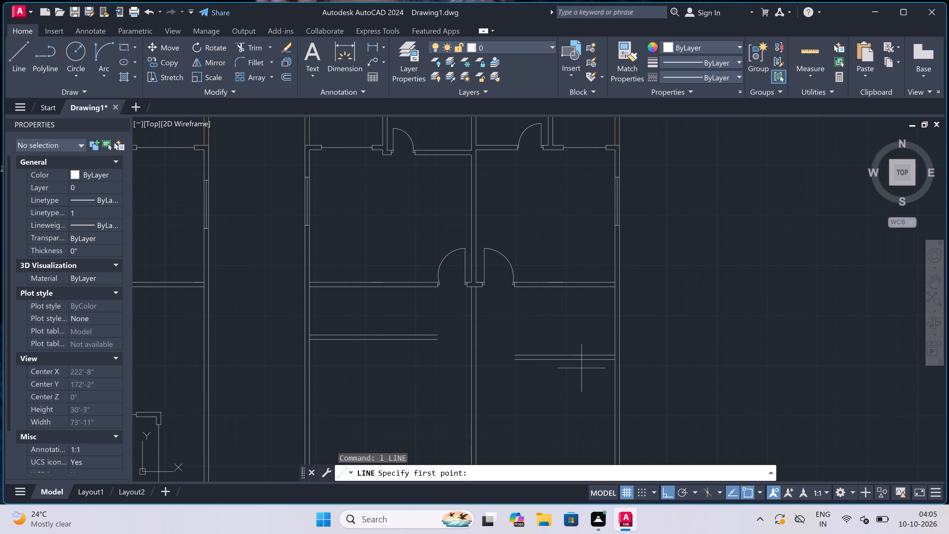
scroll(595, 362, "up", 1)
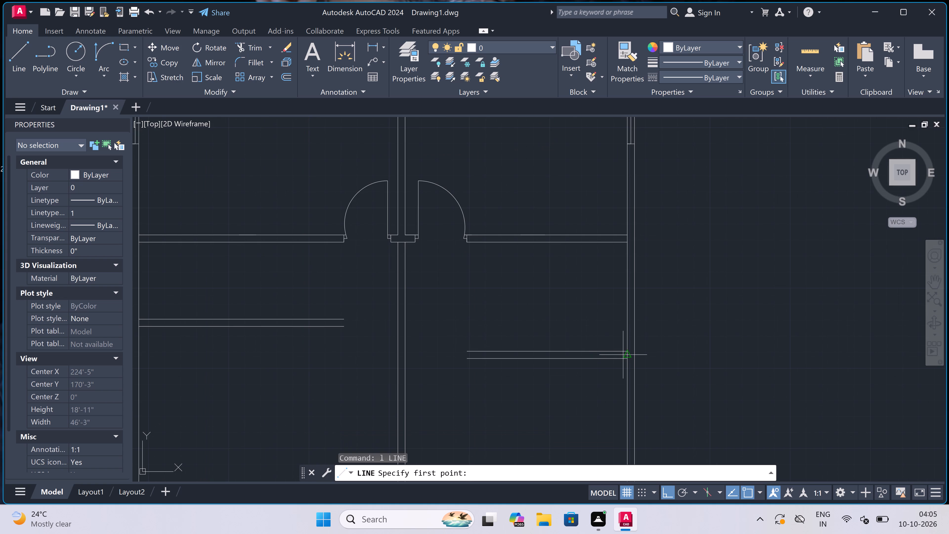
left_click(629, 350)
type("7'5\"")
key("space")
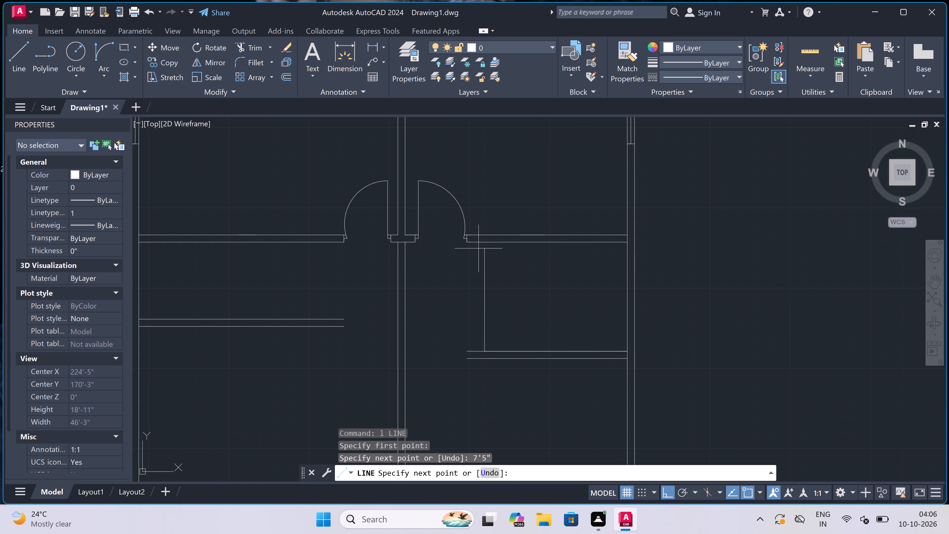
scroll(479, 248, "up", 2)
left_click(490, 232)
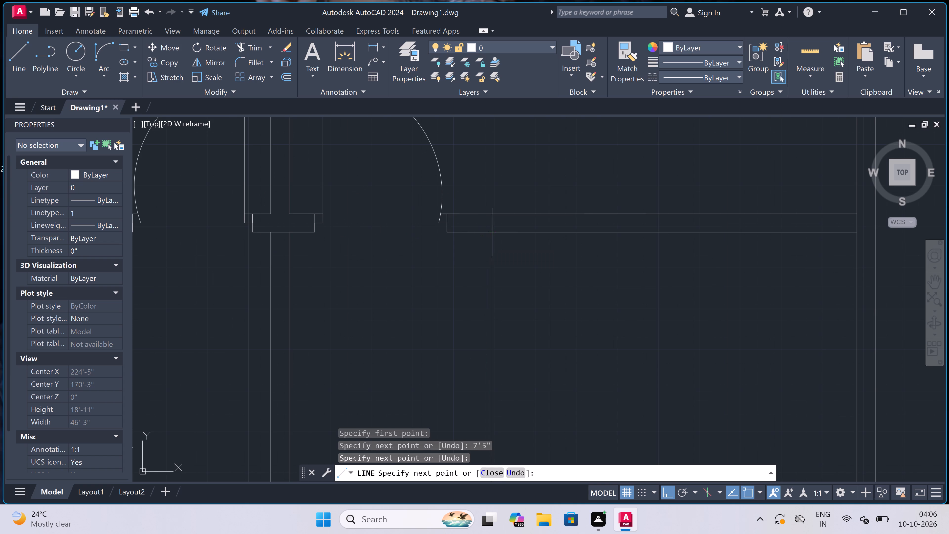
type("4.5\"")
key("space")
scroll(453, 239, "down", 2)
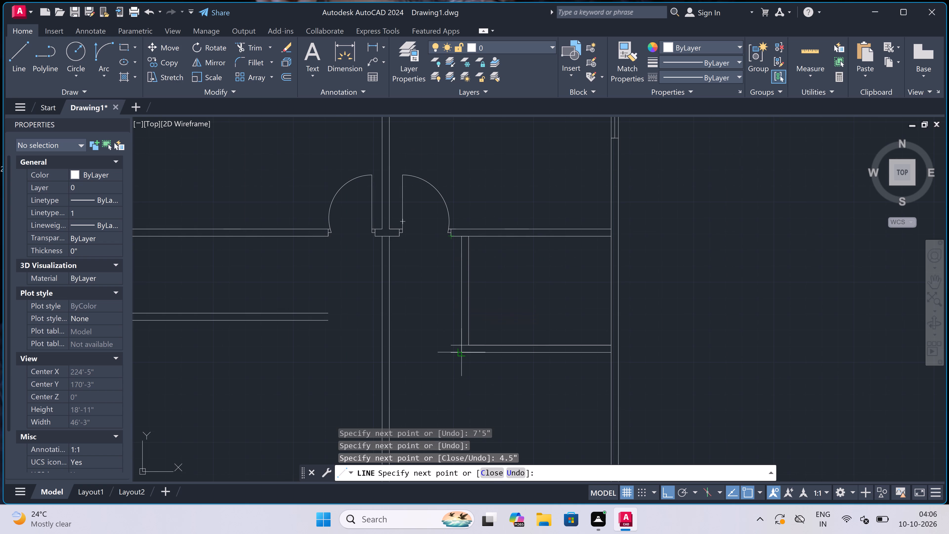
scroll(461, 349, "up", 2)
left_click(463, 356)
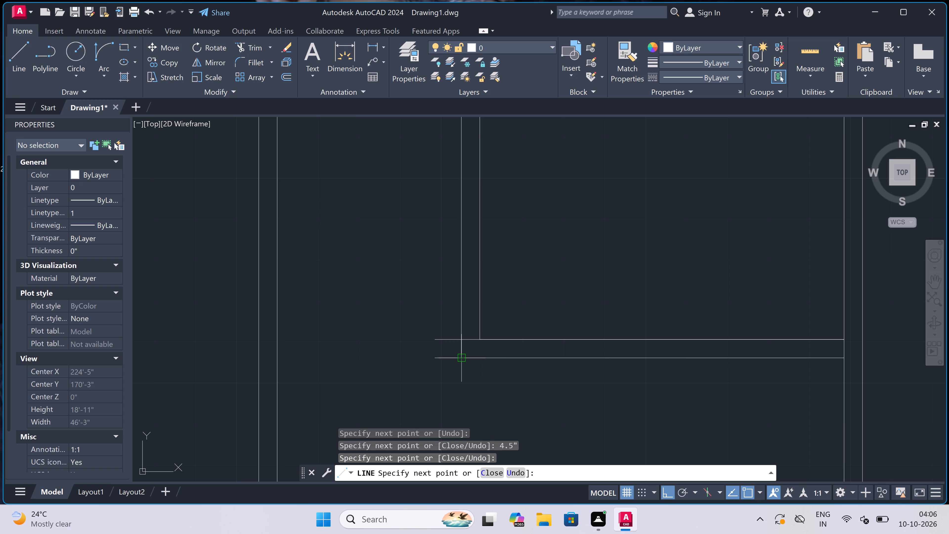
key("Escape")
Trim the wall stubs west of the new partition and the inner line crossing its southwest corner.
key("t")
key("r")
key("space")
left_click(451, 306)
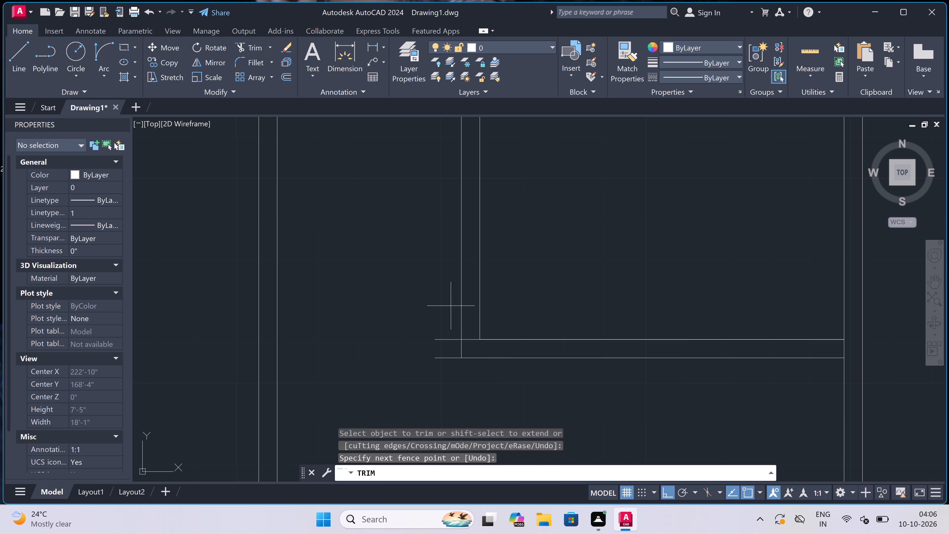
left_click(450, 367)
left_click(473, 345)
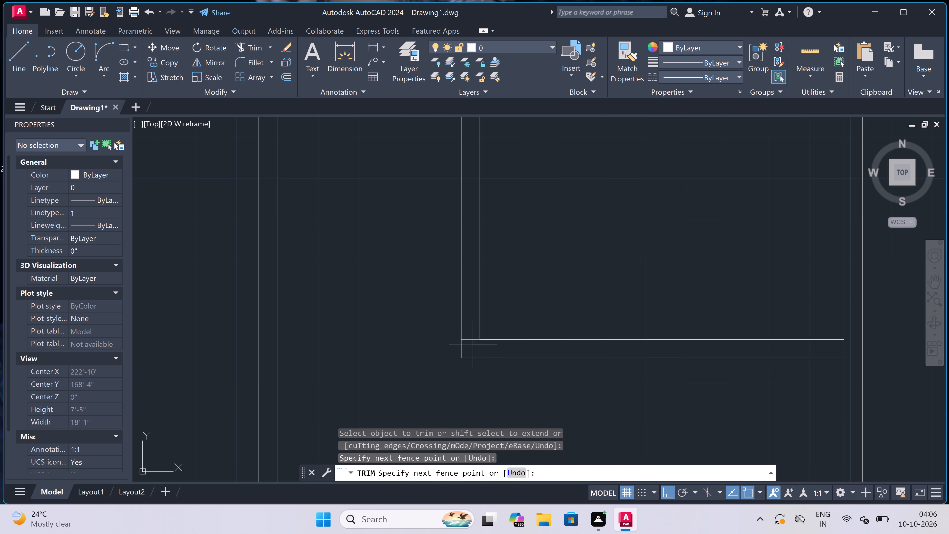
left_click(468, 325)
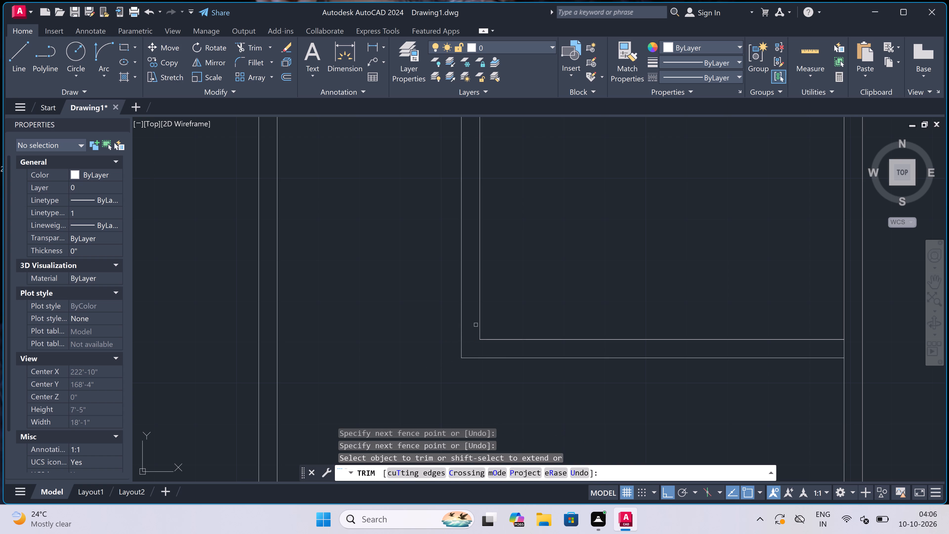
Trim the room wall's south edge between the two partition faces to open the junction.
scroll(473, 339, "down", 3)
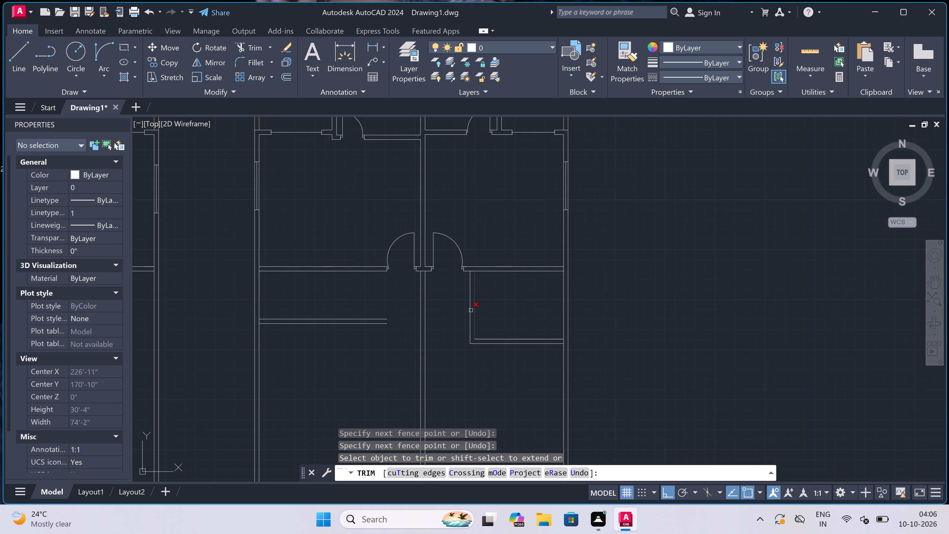
scroll(470, 270, "up", 4)
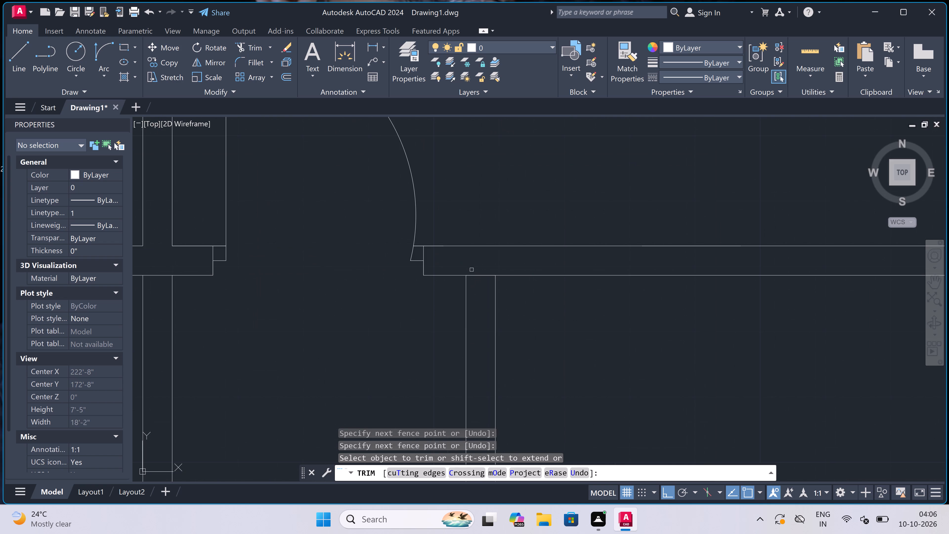
left_click(480, 265)
left_click(480, 289)
left_click(483, 261)
scroll(483, 261, "down", 2)
Trim the east outer wall's inner face where the small room's north and south walls meet it.
scroll(483, 261, "down", 3)
scroll(576, 254, "up", 4)
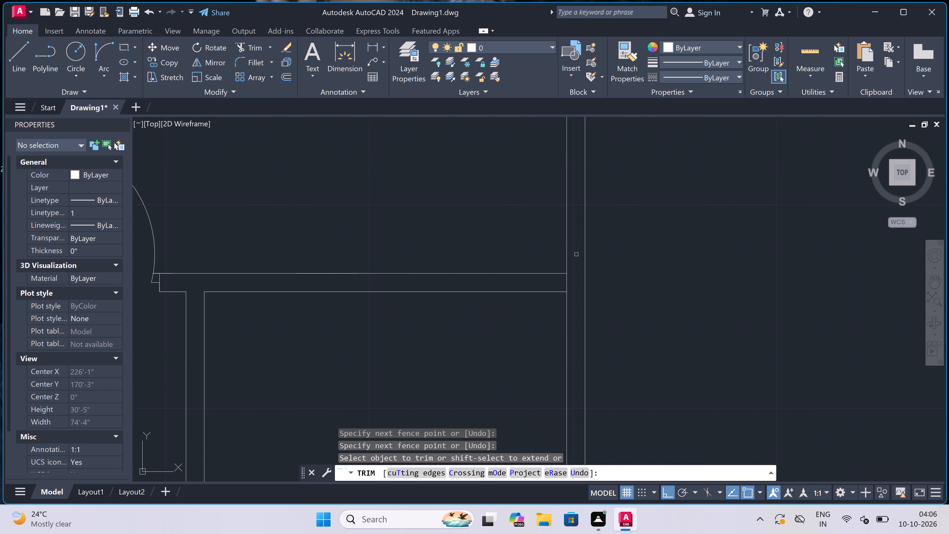
scroll(566, 292, "up", 2)
left_click(566, 292)
left_click(535, 300)
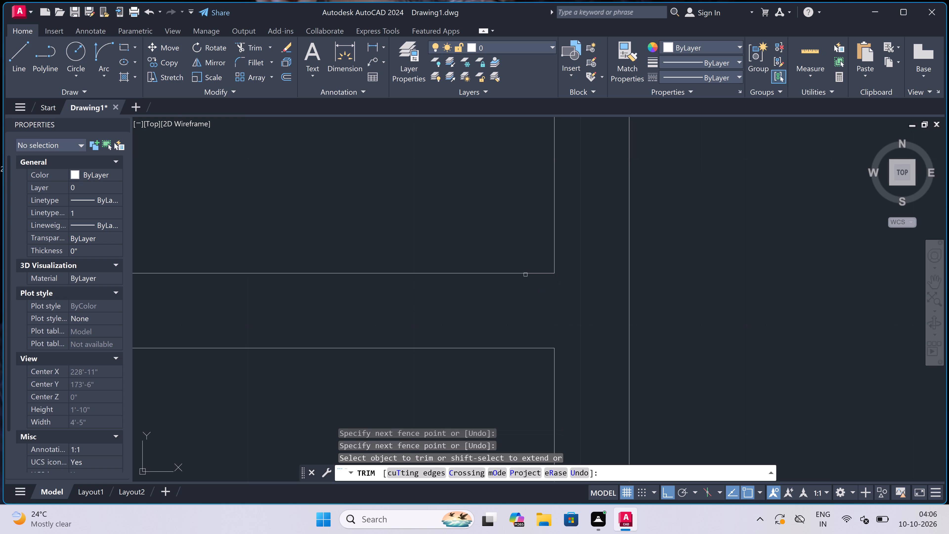
scroll(504, 226, "down", 6)
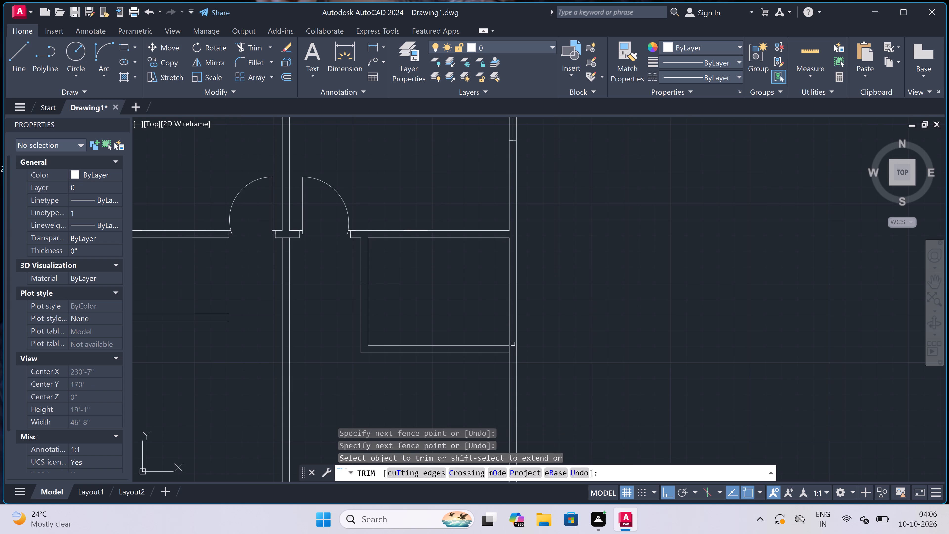
scroll(515, 352, "up", 4)
left_click(483, 331)
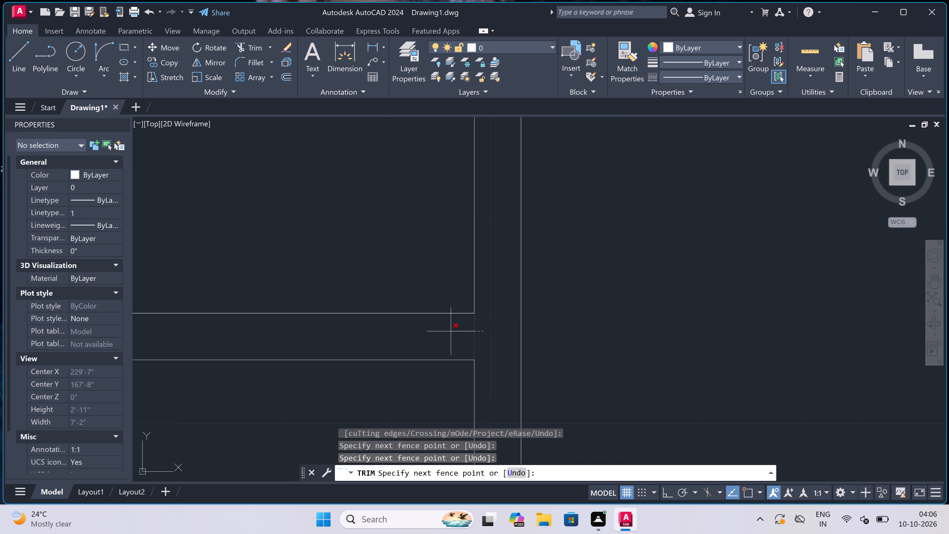
left_click(451, 331)
Trim the west outer wall's inner face where the room's south wall and the new partition wall meet it.
scroll(513, 296, "down", 9)
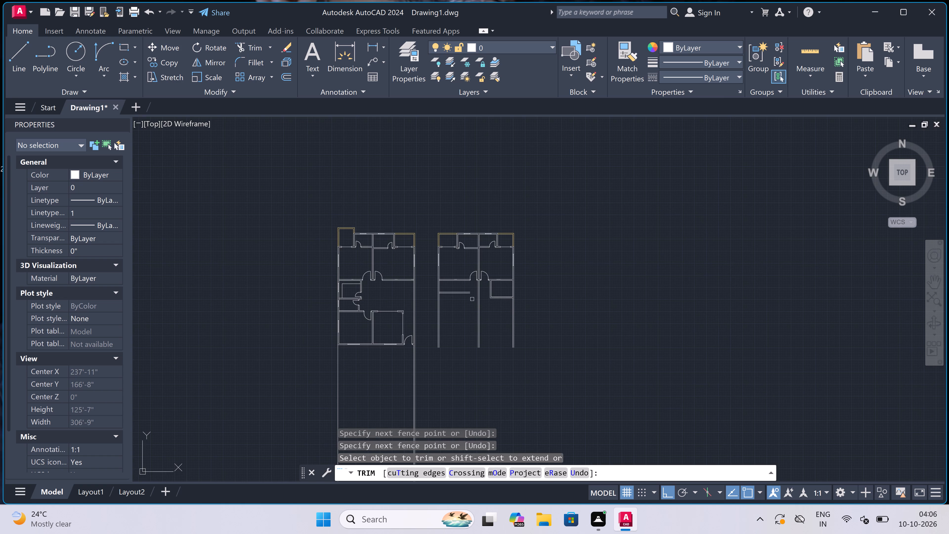
scroll(440, 287, "up", 3)
scroll(431, 255, "up", 4)
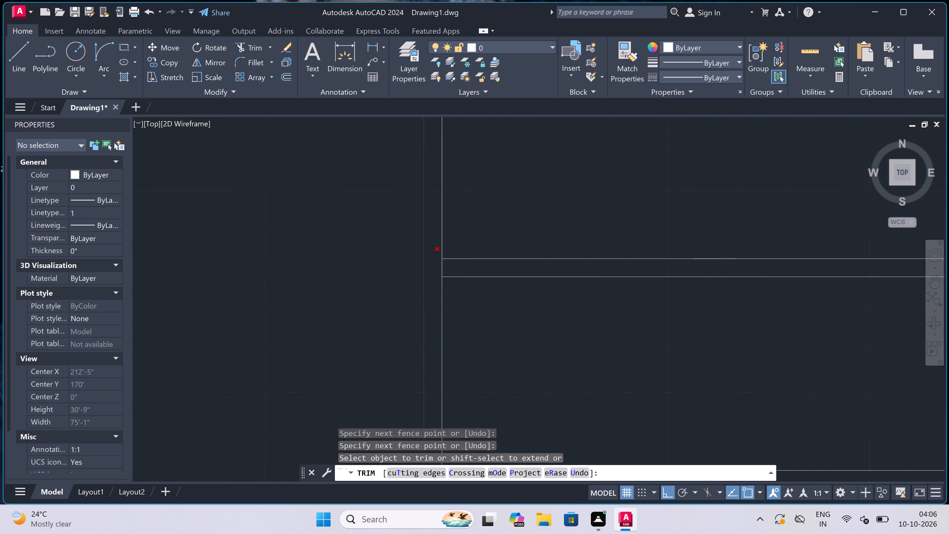
left_click(438, 270)
left_click(460, 278)
scroll(462, 269, "down", 5)
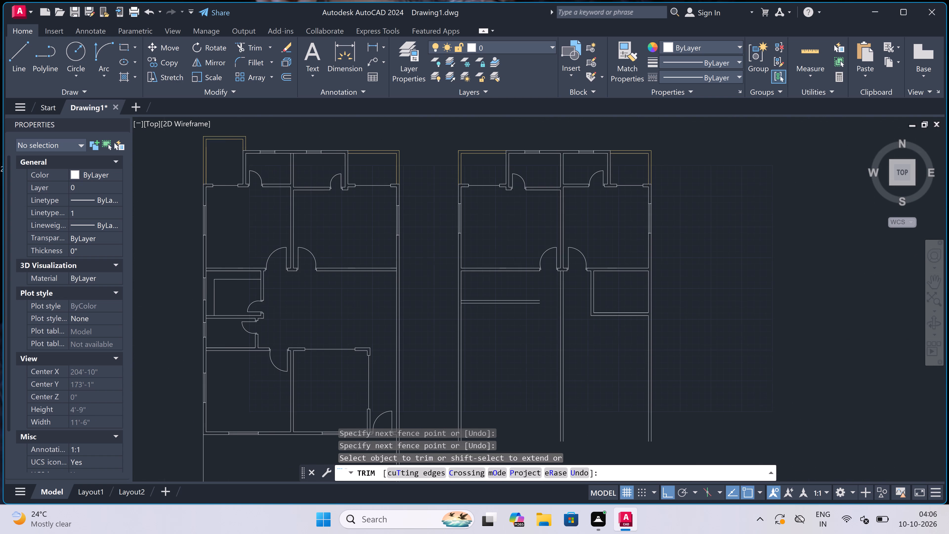
scroll(460, 302, "up", 4)
left_click(461, 301)
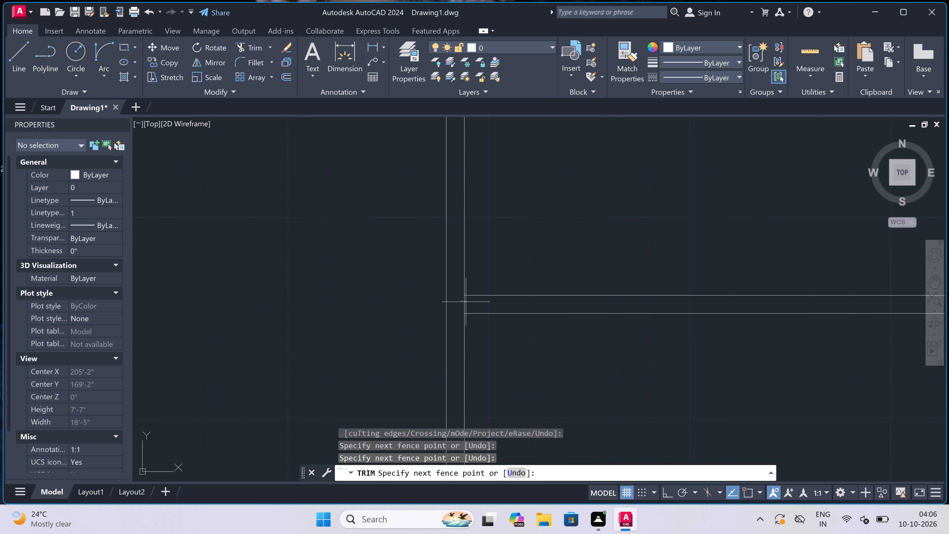
left_click(470, 303)
key("Escape")
Draw a 4.5" thick partition between the western room's north wall and new south wall, starting 6'6" east of the west outer wall.
scroll(463, 306, "down", 5)
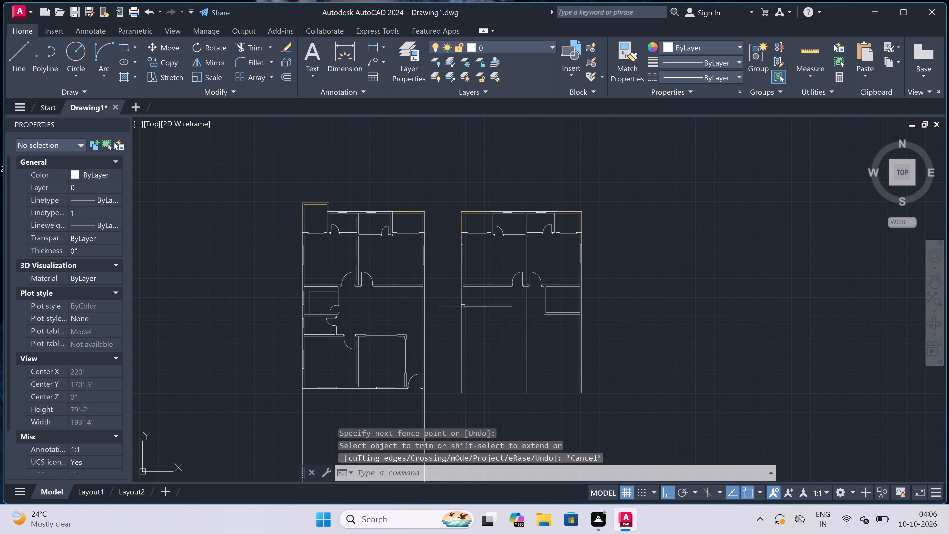
key("l")
key("space")
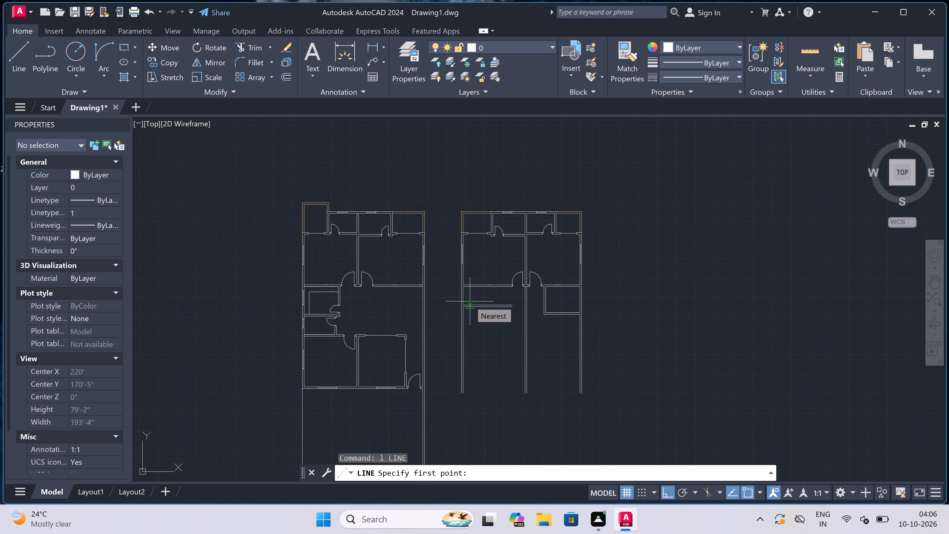
scroll(471, 300, "up", 3)
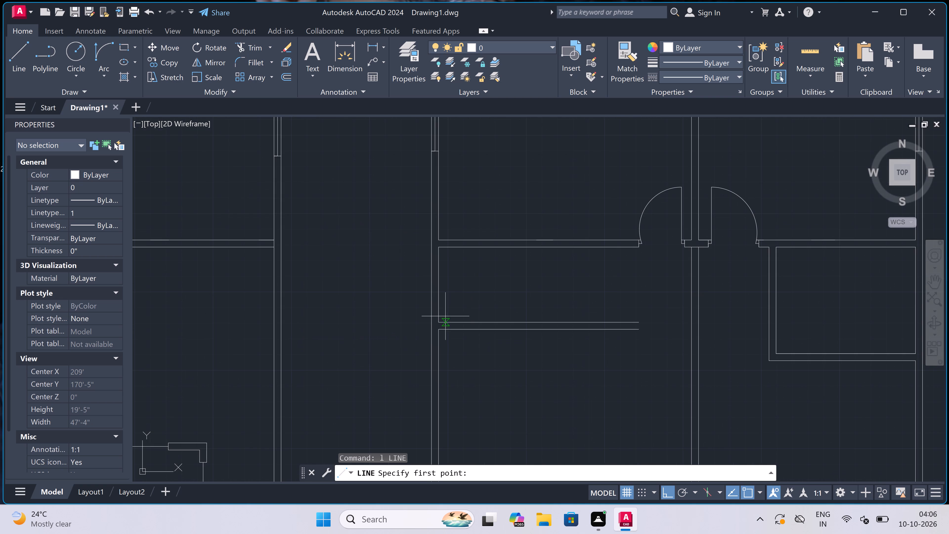
left_click(441, 332)
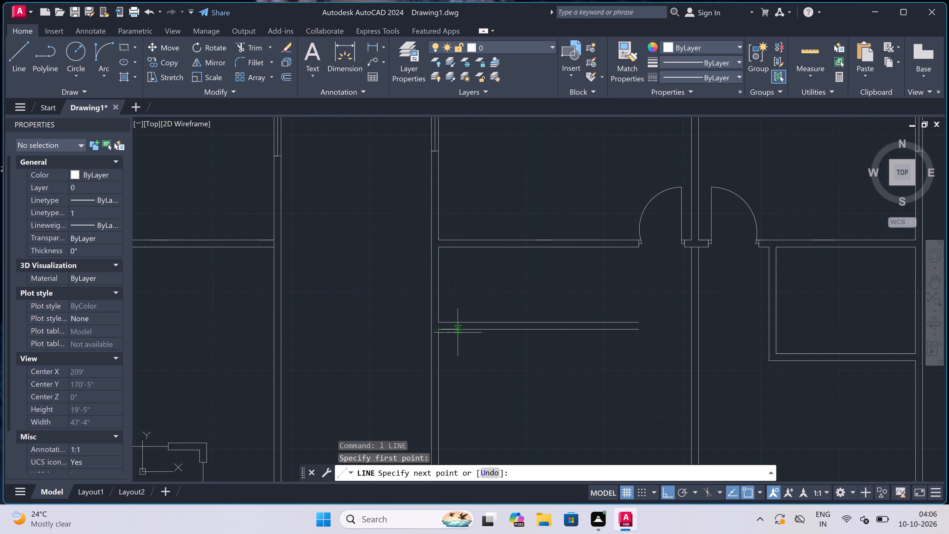
type("6'6\"")
key("space")
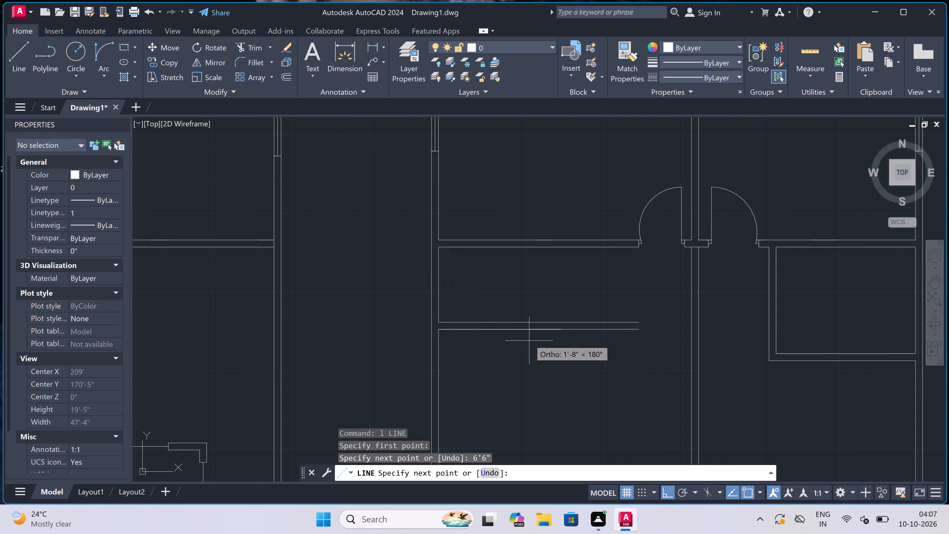
left_click(562, 246)
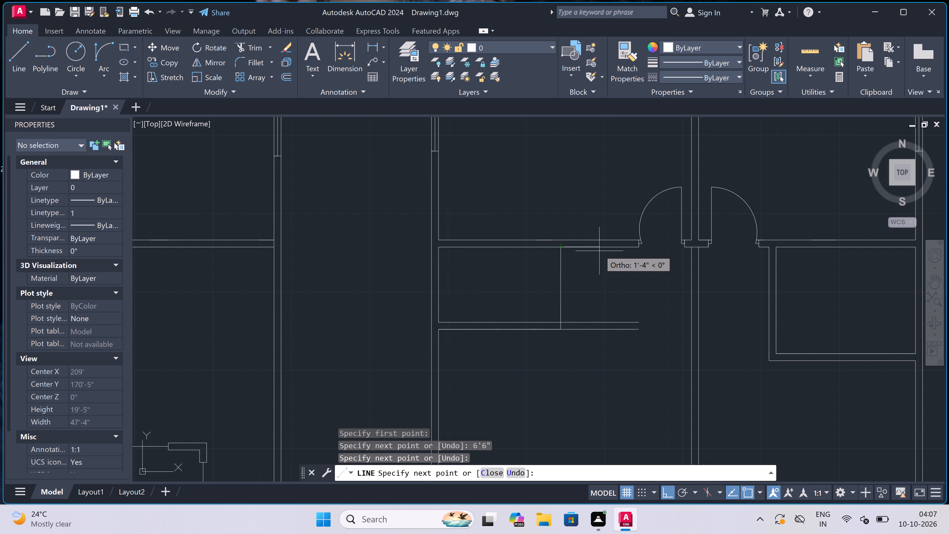
type("4.5\"")
key("space")
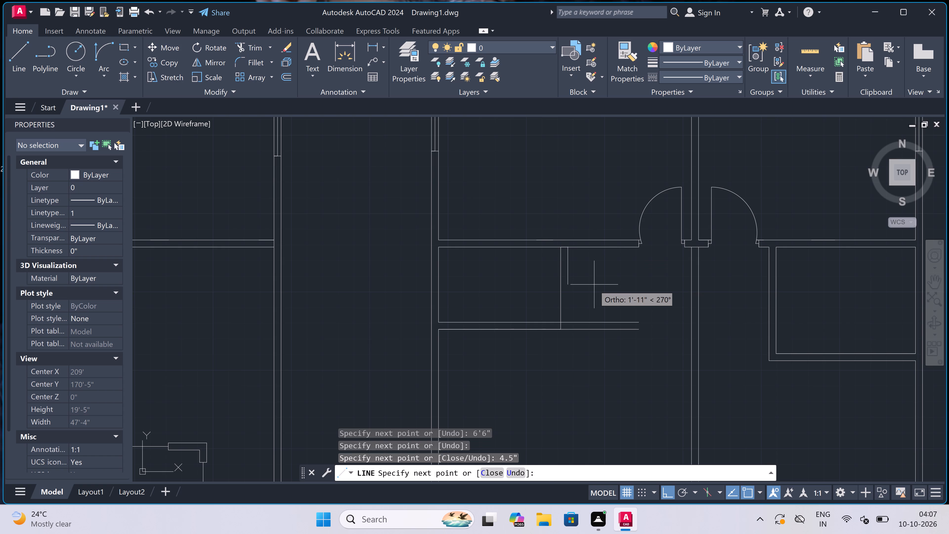
left_click(571, 329)
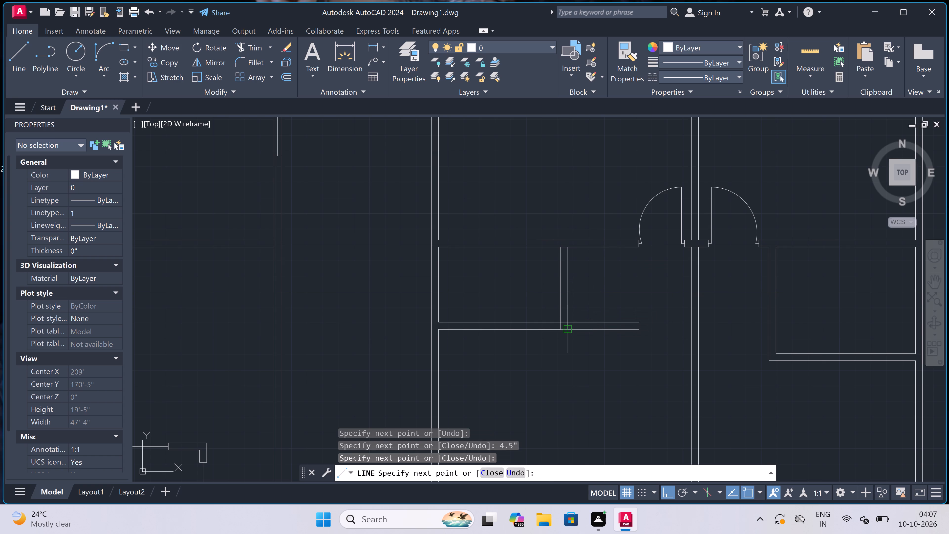
key("Escape")
Trim the south wall stubs east of the new partition and the inner lines crossing at its southeast corner.
key("t")
key("r")
key("space")
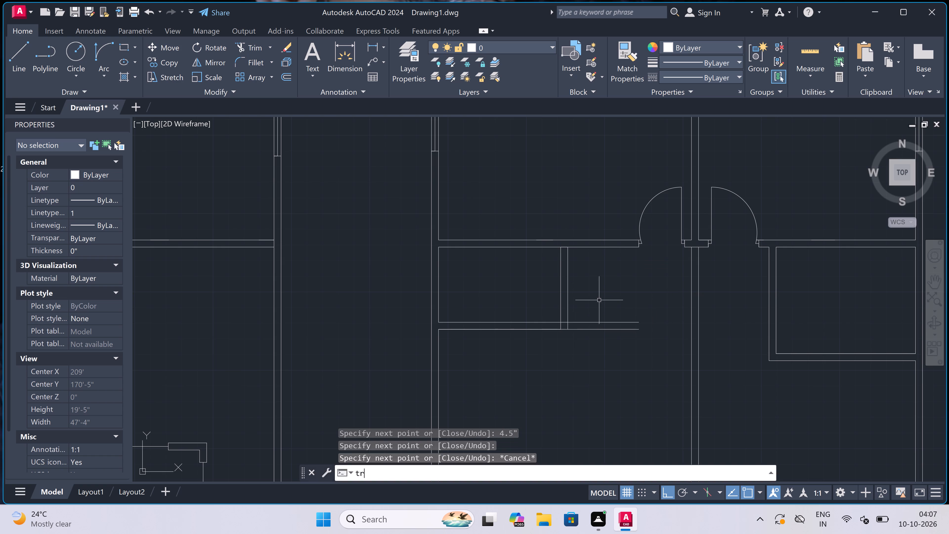
left_click(600, 302)
left_click(595, 347)
scroll(572, 331, "up", 3)
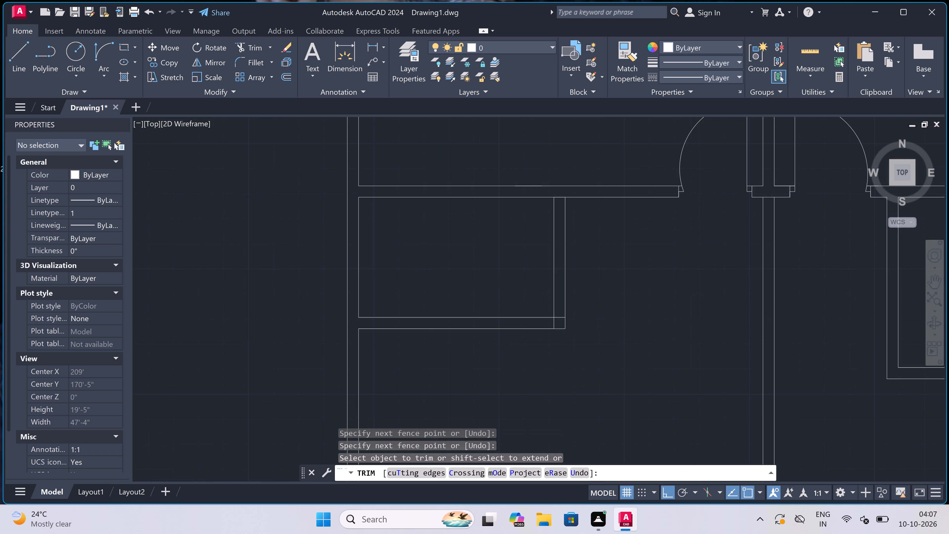
scroll(542, 311, "up", 1)
left_click(533, 283)
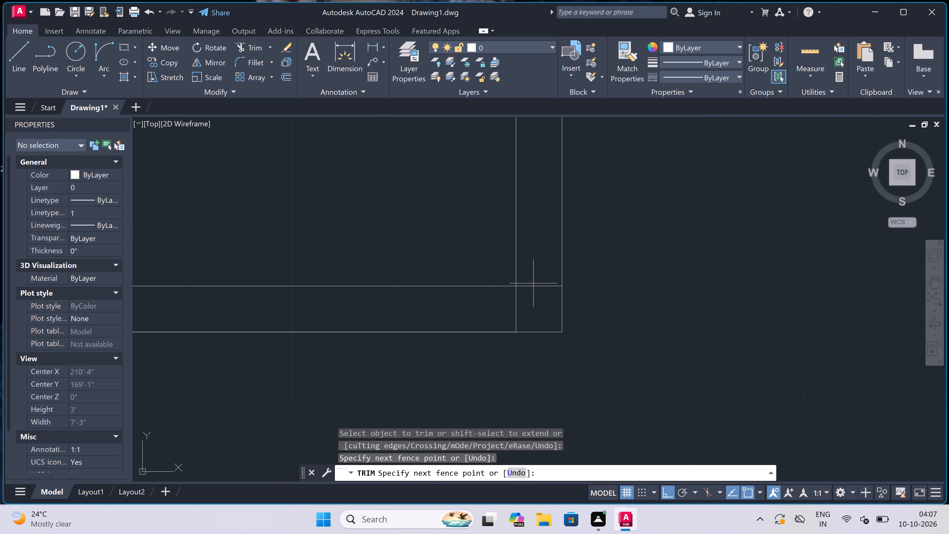
left_click(496, 316)
key("Escape")
scroll(523, 319, "down", 4)
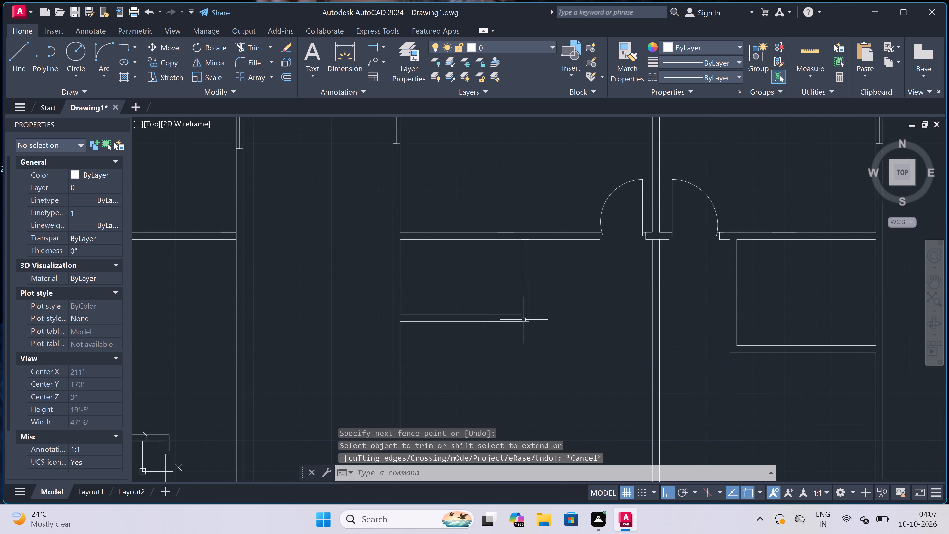
Trim the north wall's south face between the two partition faces to open the junction.
scroll(518, 236, "up", 3)
key("space")
left_click(544, 253)
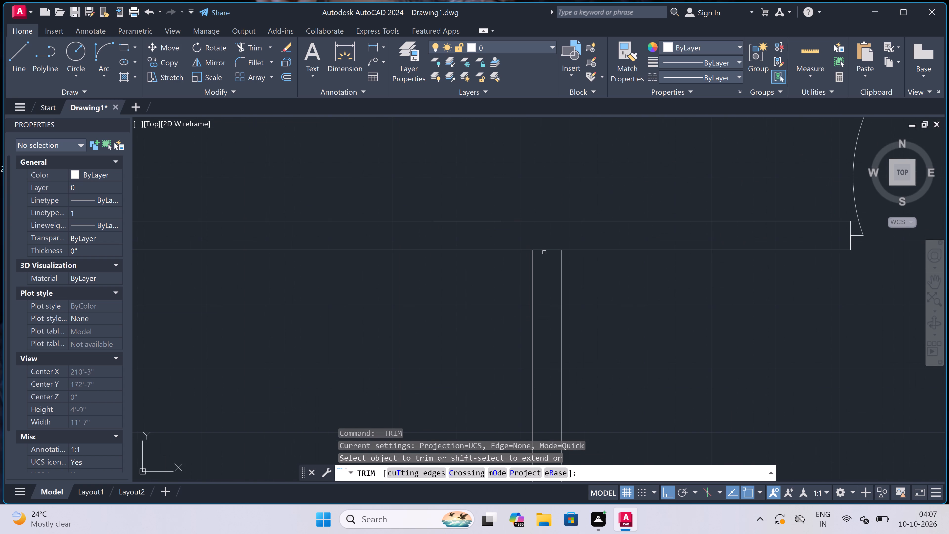
left_click(544, 246)
key("Escape")
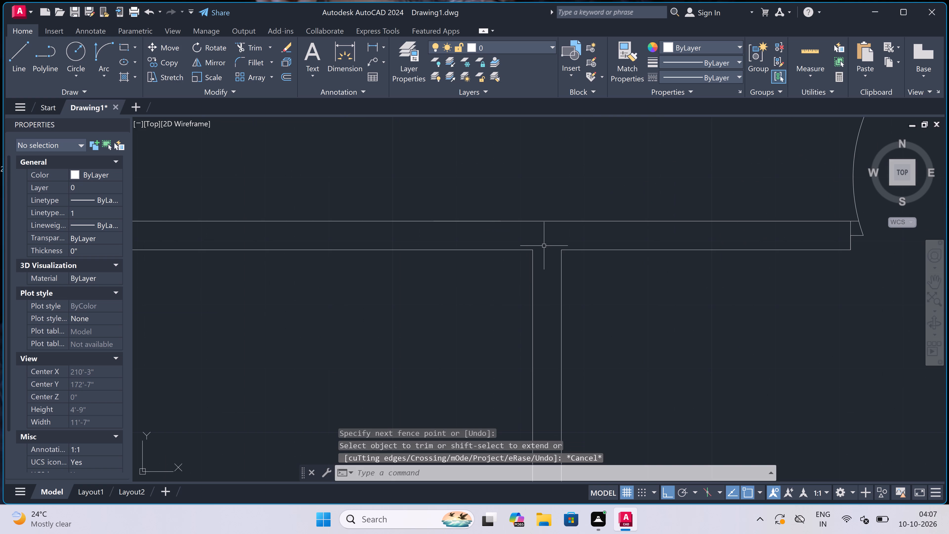
Draw a door jamb across the partition near its north end, with a 2" stop from its midpoint and a 2' door leaf running west.
type("l")
key("space")
scroll(544, 246, "down", 1)
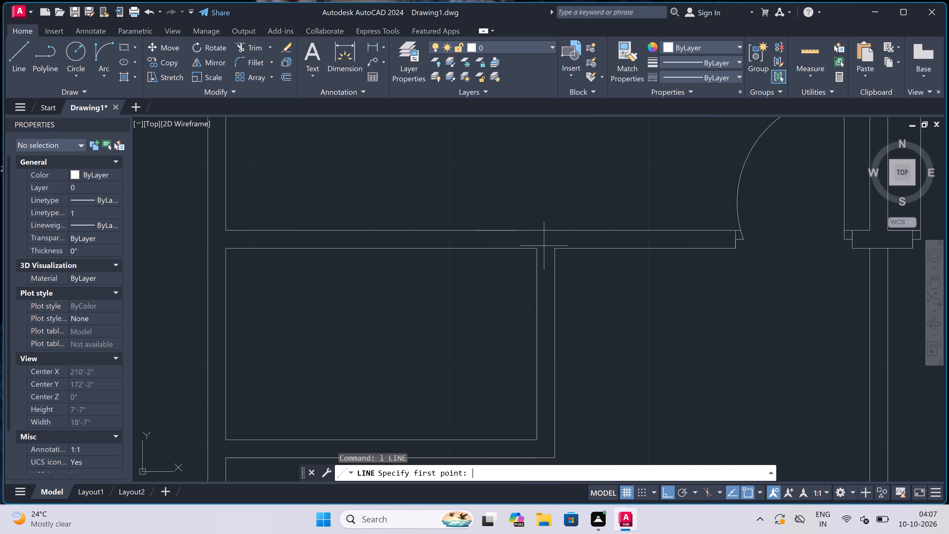
scroll(555, 262, "up", 2)
left_click(555, 263)
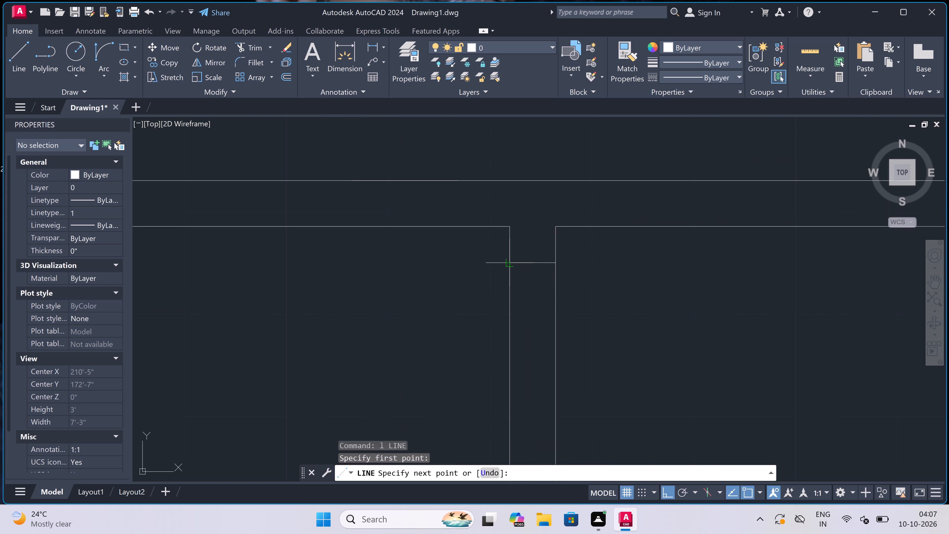
left_click(511, 260)
left_click(530, 265)
type("2\"")
key("space")
type("2'")
key("space")
key("Escape")
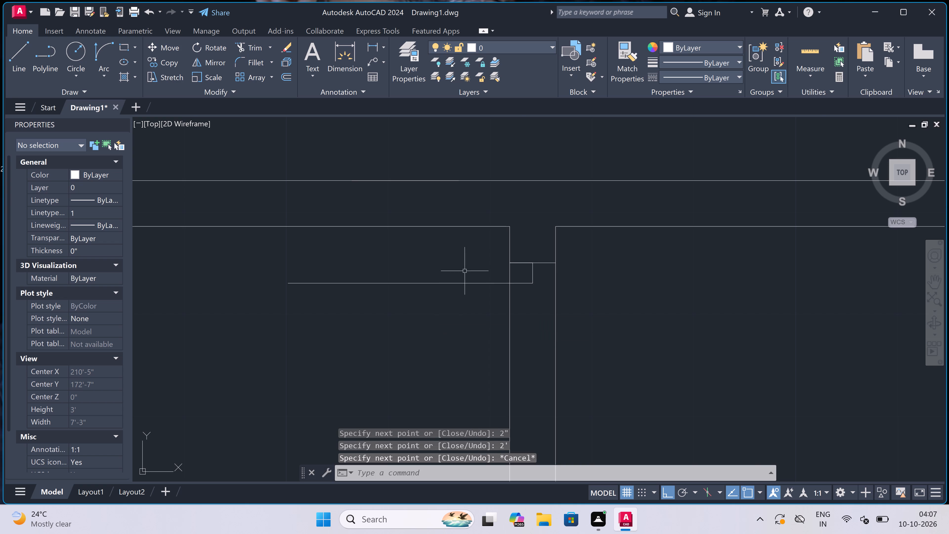
Draw the second door jamb across the partition south of the door leaf, with a 2" stop running north from its midpoint.
scroll(472, 258, "down", 4)
scroll(467, 284, "up", 3)
key("space")
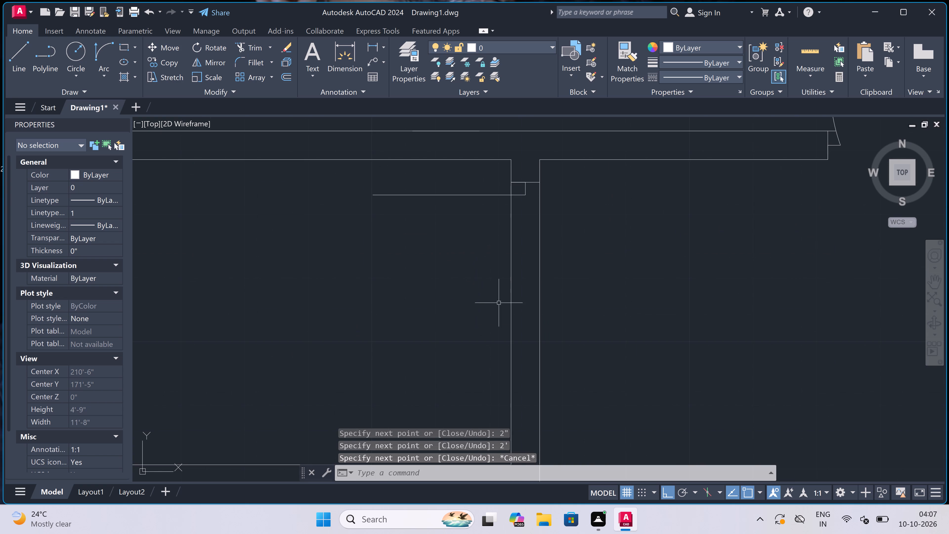
left_click(510, 310)
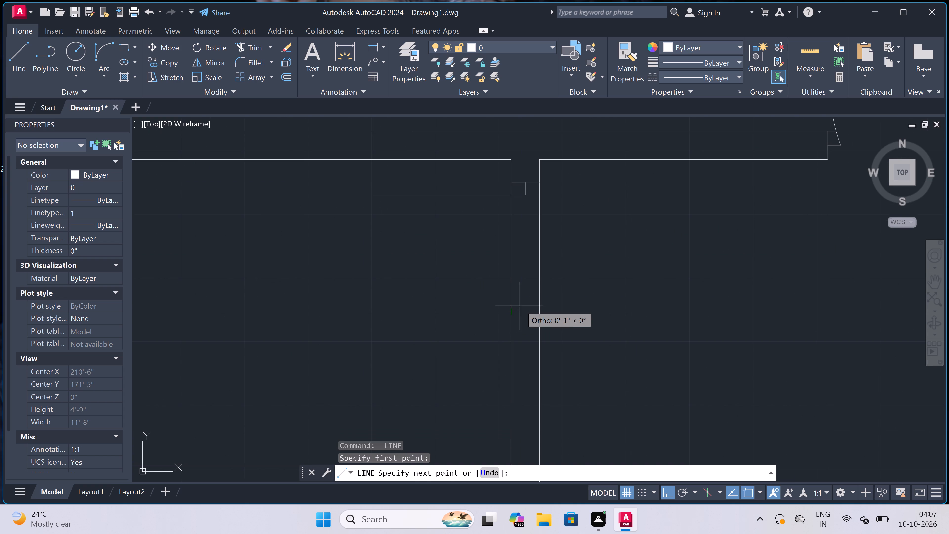
left_click(538, 312)
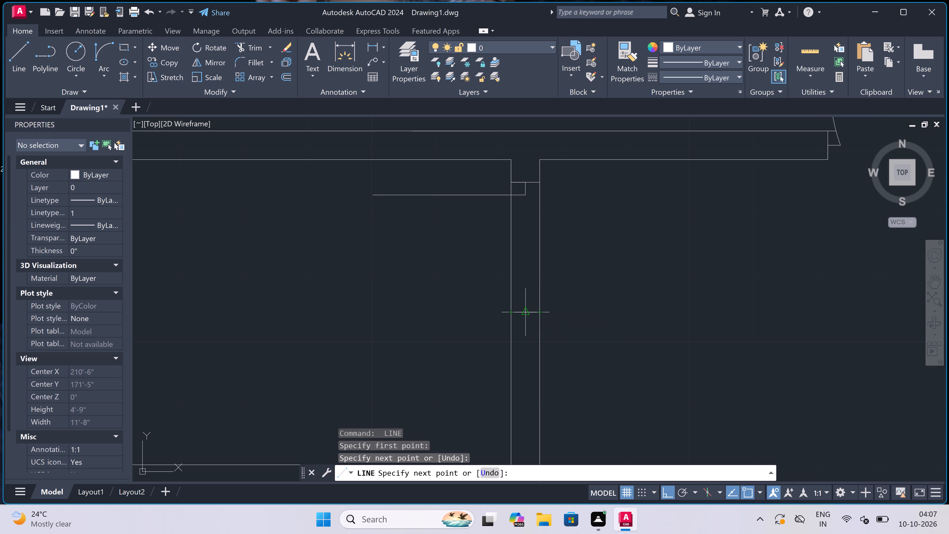
left_click(523, 312)
type("2\"")
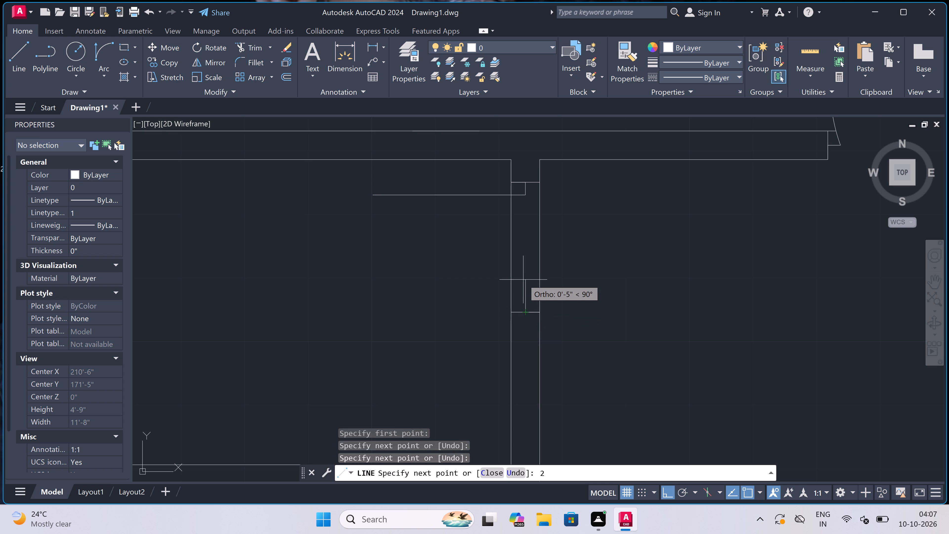
key("space")
key("Escape")
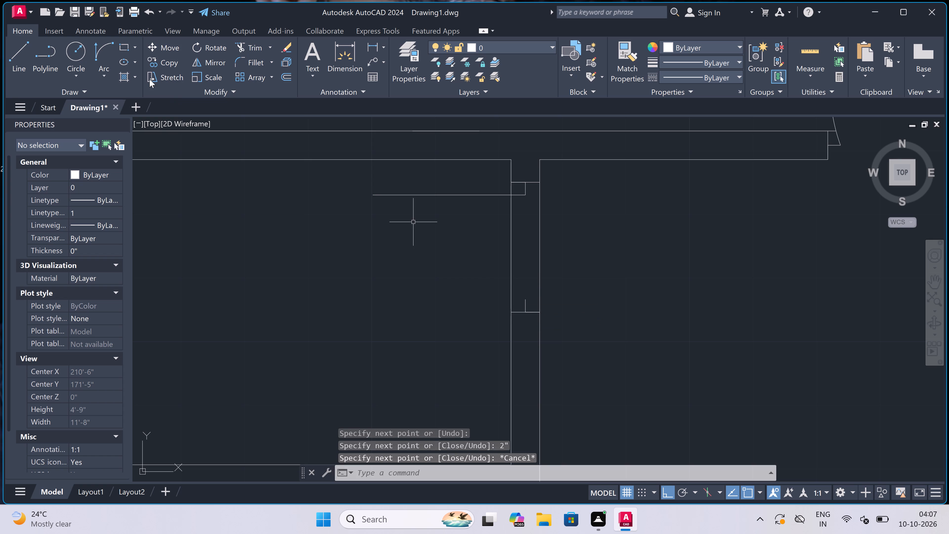
Draw the door swing arc from the leaf's west end to the tip of the southern jamb's stop, bulging southwest.
left_click(101, 45)
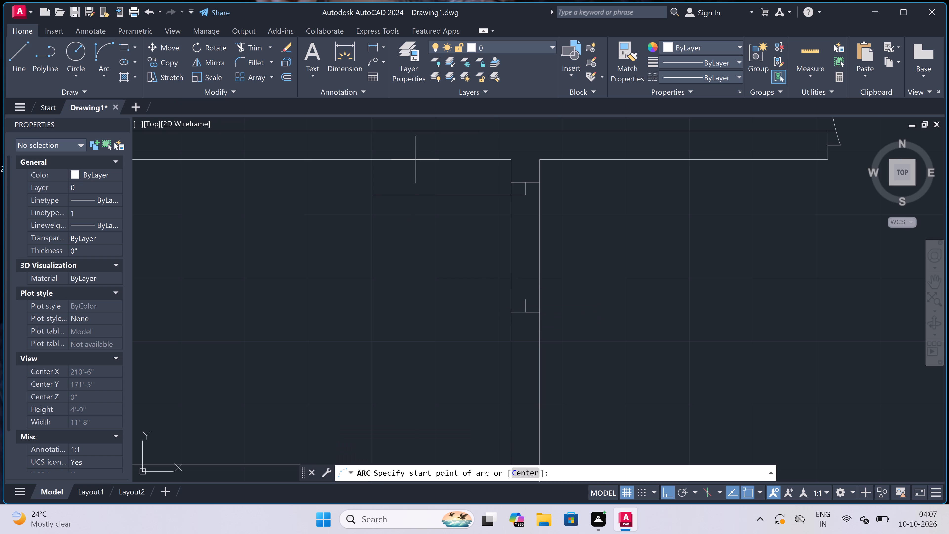
left_click(371, 196)
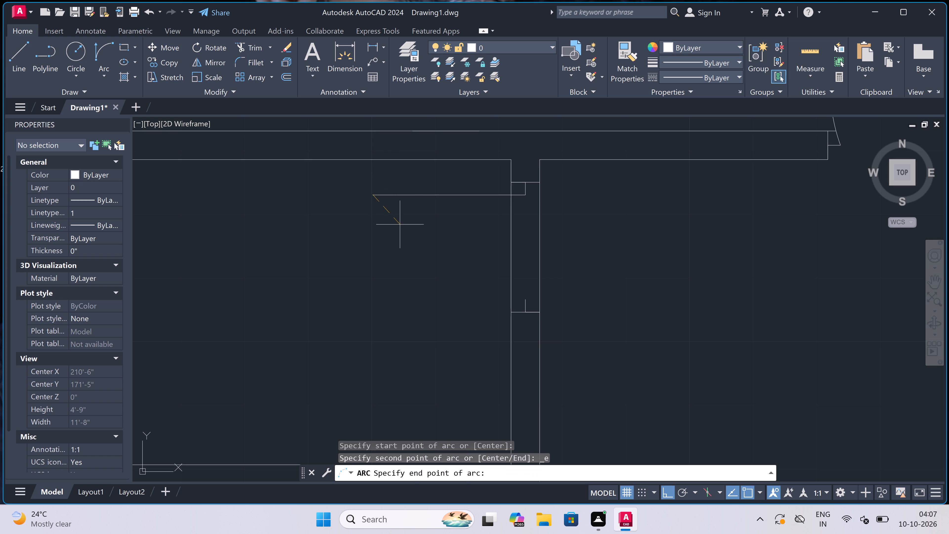
left_click(525, 297)
left_click(481, 339)
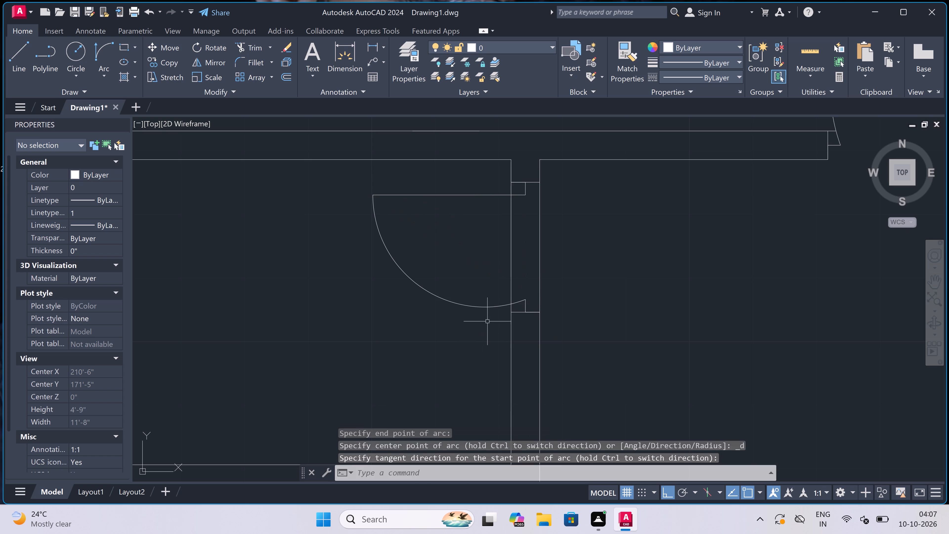
Trim both partition faces between the two door jambs to clear the doorway.
type("tr")
key("space")
left_click(483, 257)
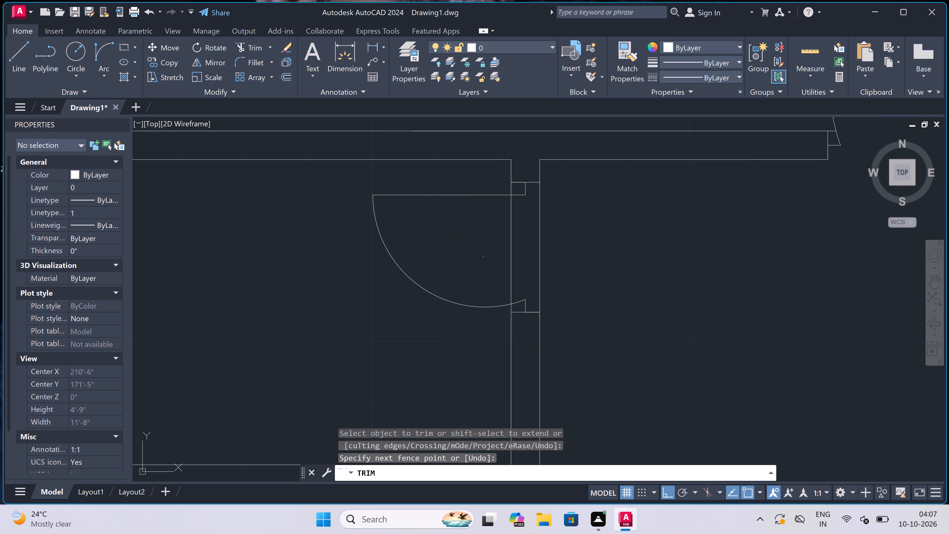
left_click(560, 254)
scroll(496, 242, "down", 5)
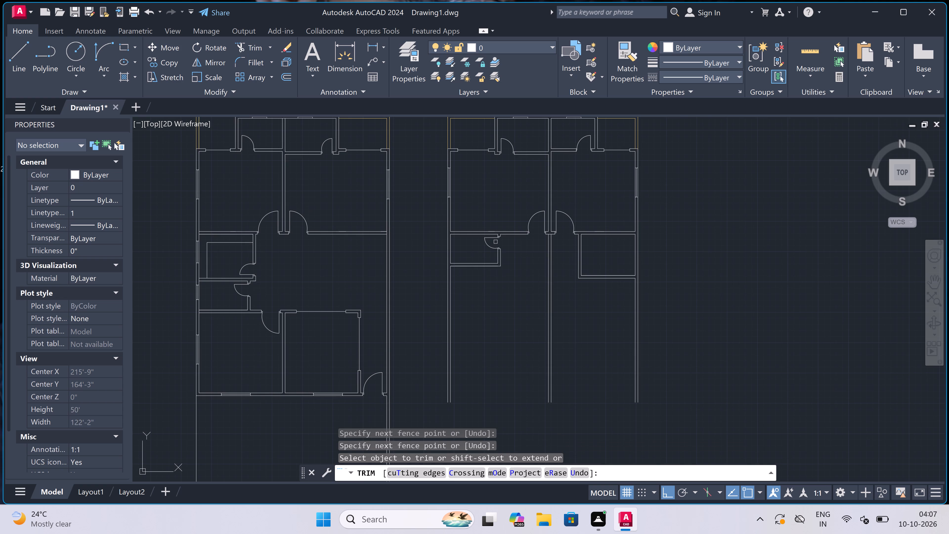
key("Escape")
Draw the north jamb line of a window straight across the west exterior wall of the eastern block's small western room.
scroll(448, 248, "up", 3)
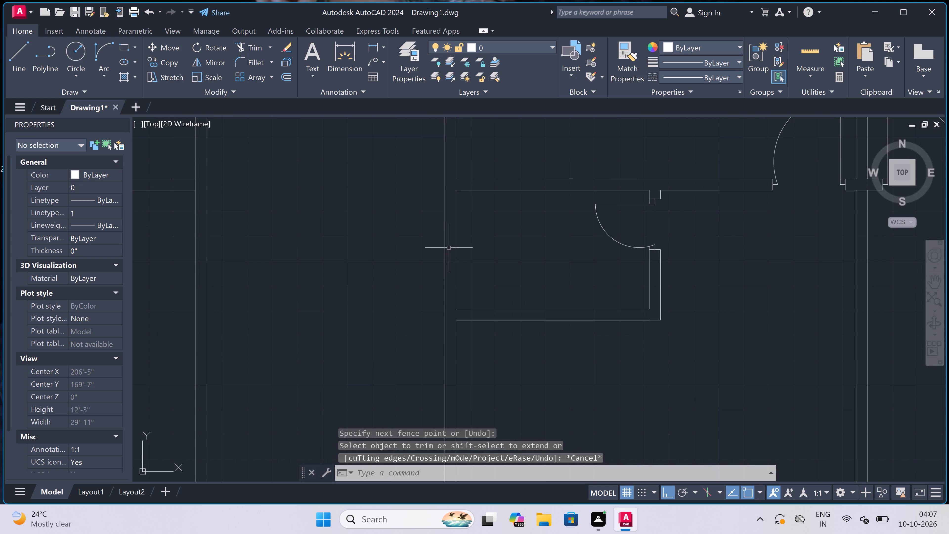
key("l")
key("space")
scroll(450, 229, "up", 1)
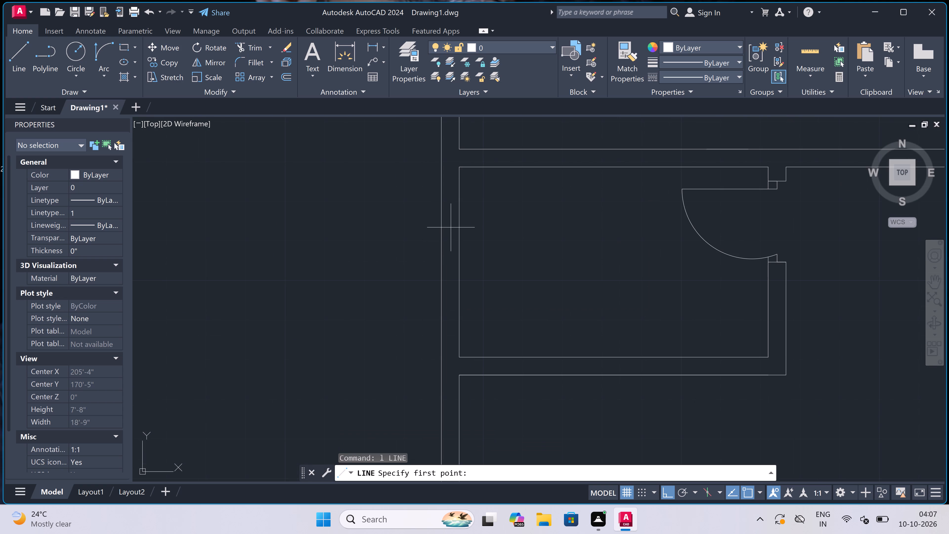
left_click(458, 204)
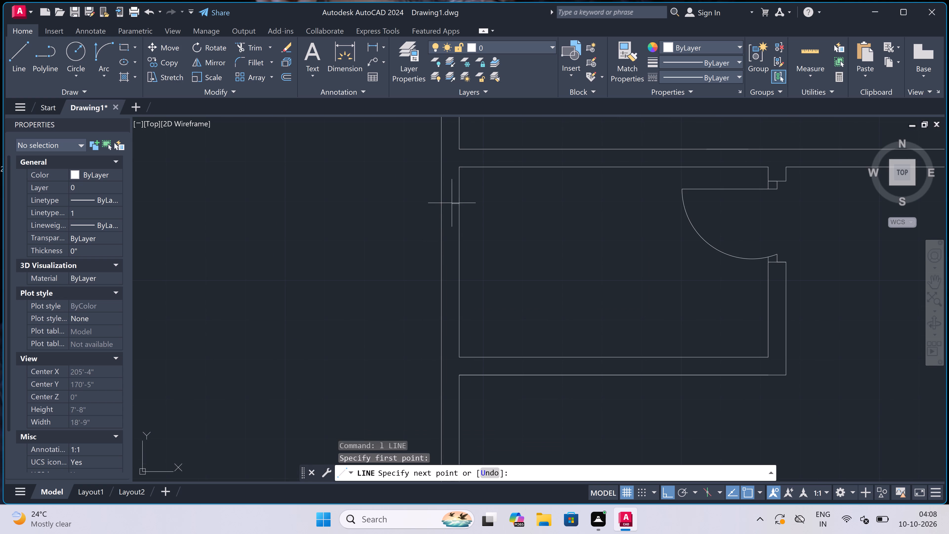
left_click(448, 202)
left_click(453, 202)
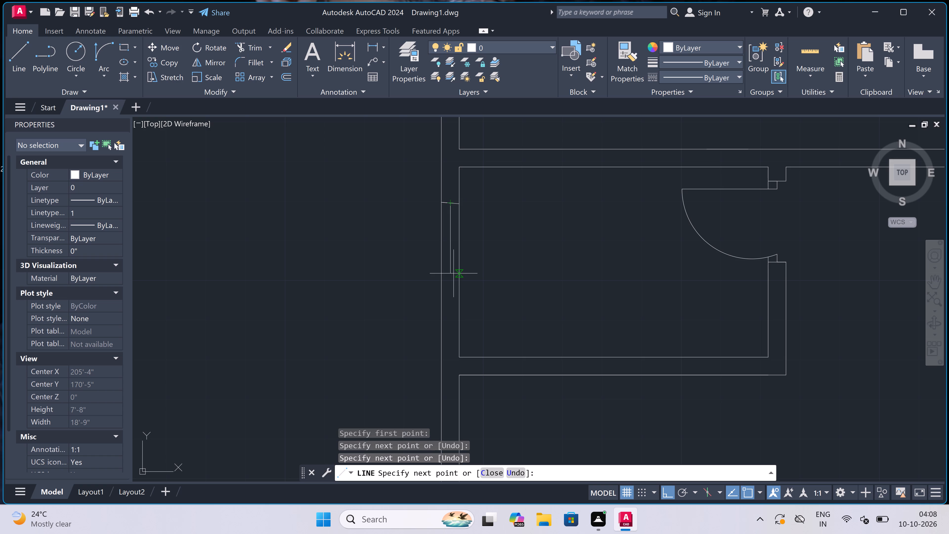
scroll(453, 230, "up", 2)
key("ctrl+z")
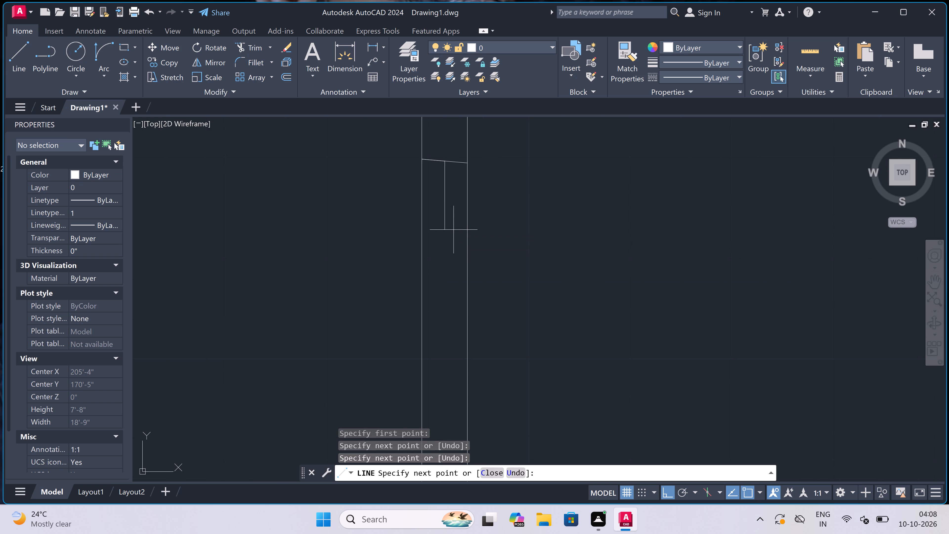
scroll(442, 199, "up", 3)
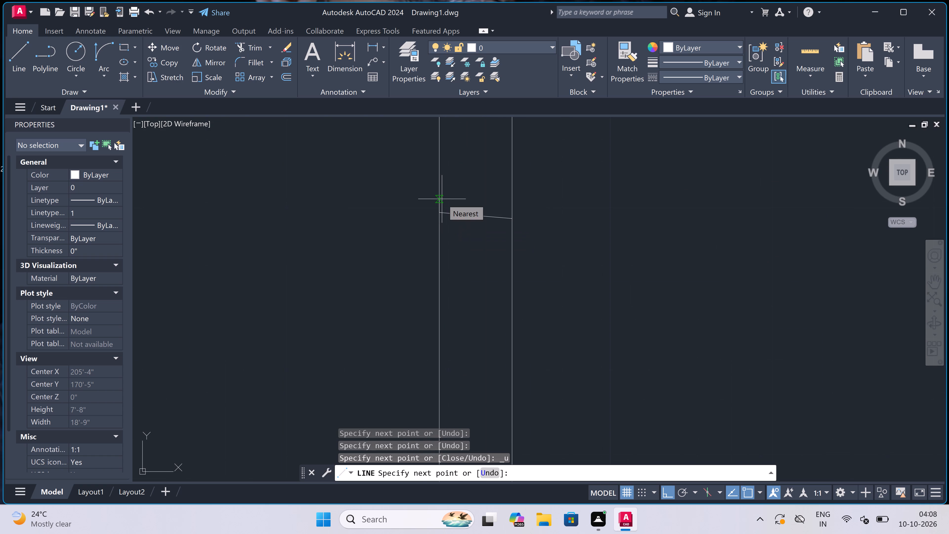
key("ctrl+z")
scroll(442, 199, "up", 4)
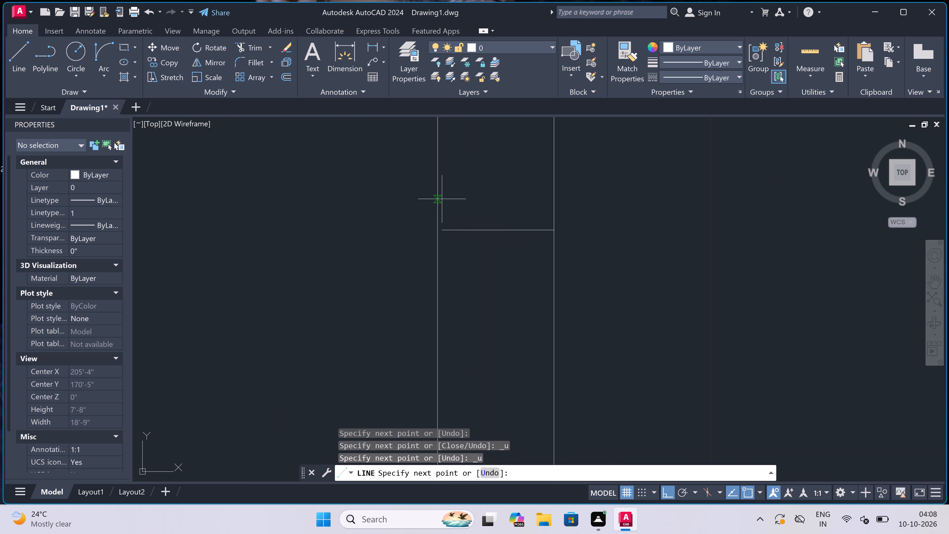
left_click(440, 233)
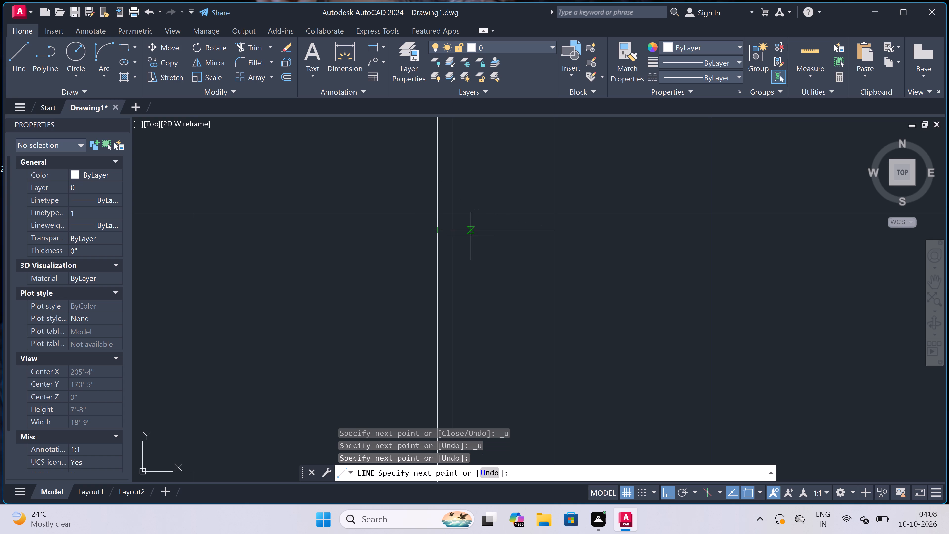
Run a 2' window line south from the jamb's midpoint and close it with a south jamb line across the wall.
left_click(492, 231)
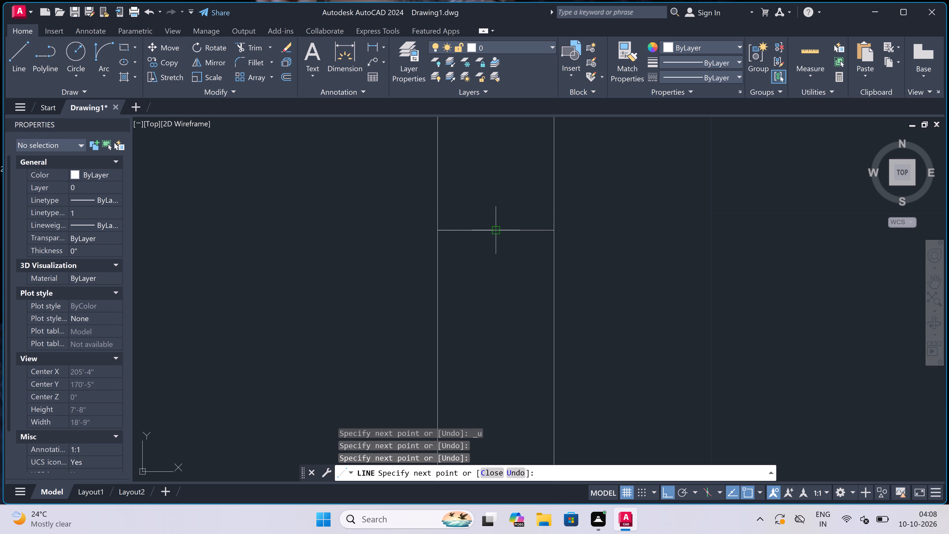
key("2")
type("'")
key("space")
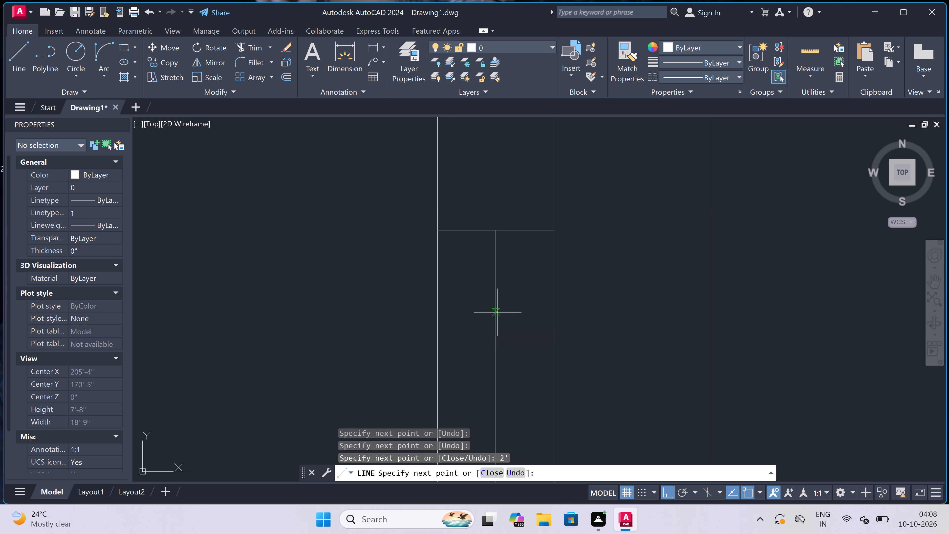
scroll(477, 254, "down", 5)
scroll(476, 308, "up", 4)
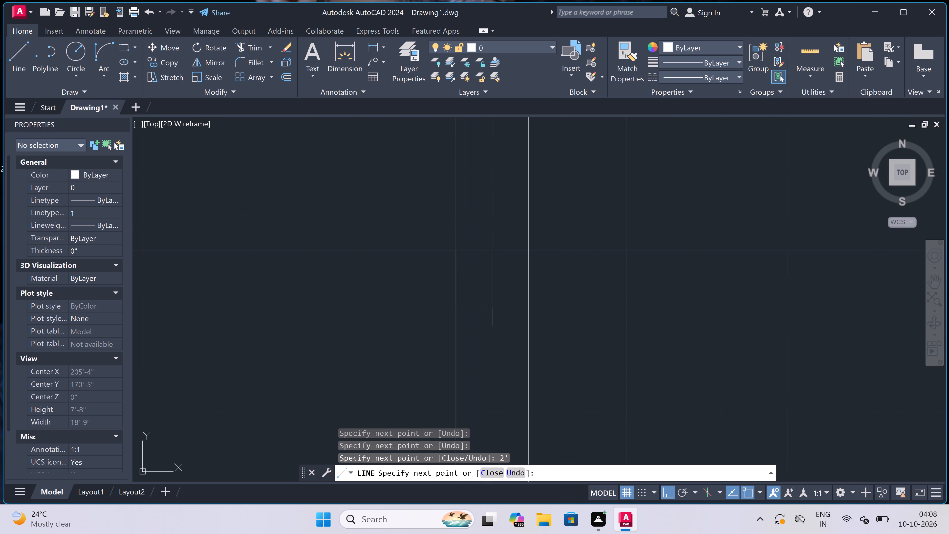
left_click(455, 325)
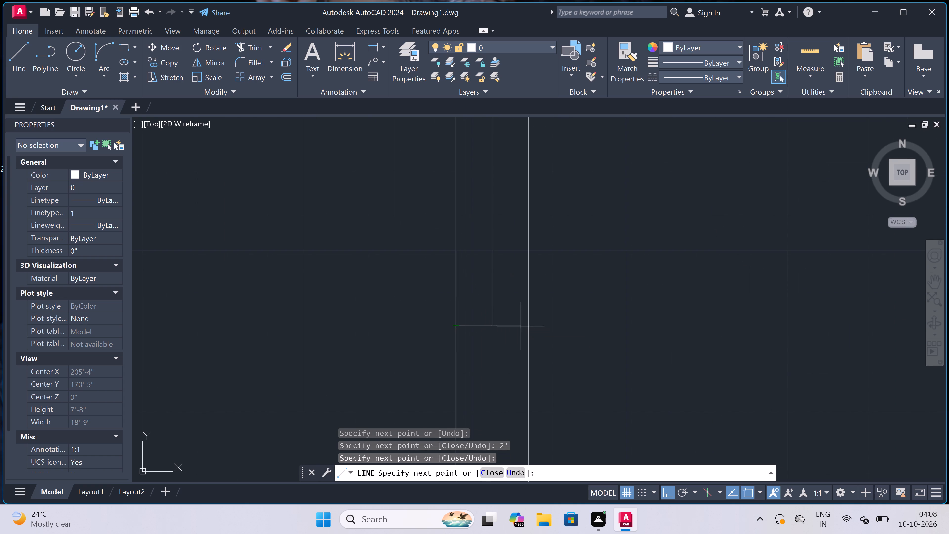
left_click(527, 326)
key("Escape")
Draw a 3' window in the east exterior wall of the small eastern room, with a centre line and a jamb at each end.
scroll(496, 344, "down", 6)
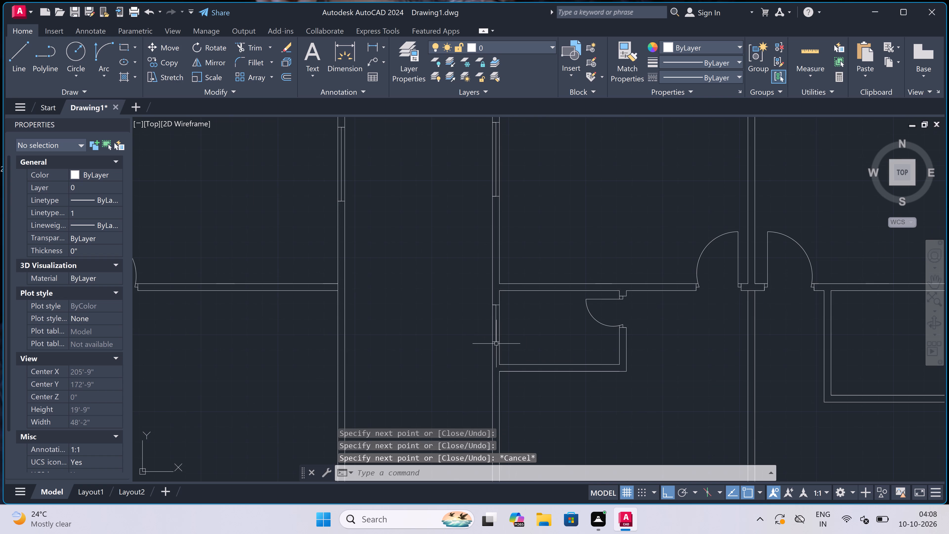
scroll(496, 343, "down", 3)
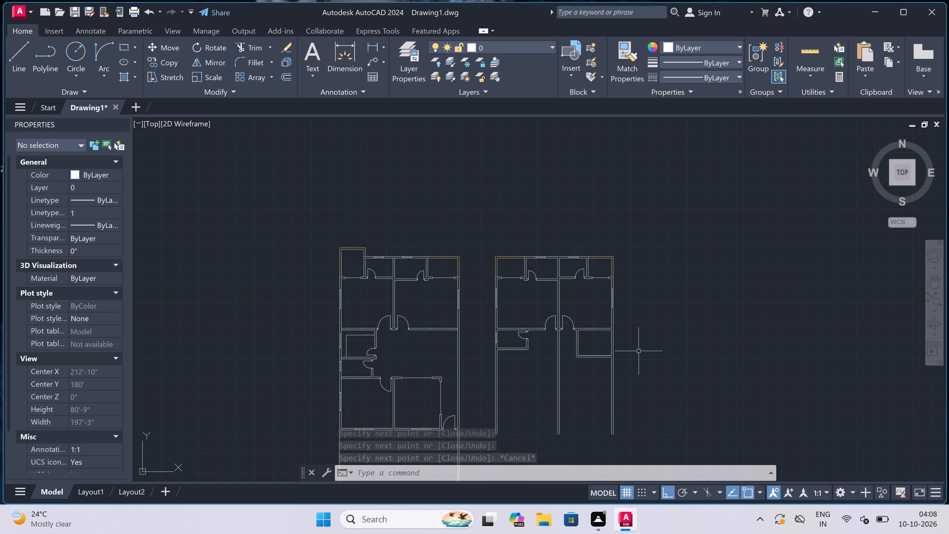
scroll(613, 355, "up", 3)
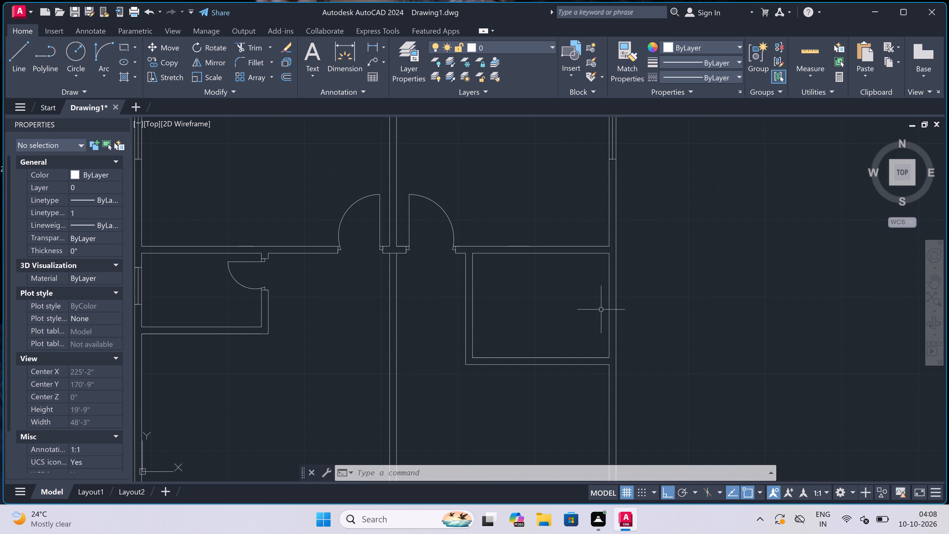
key("space")
scroll(605, 282, "up", 2)
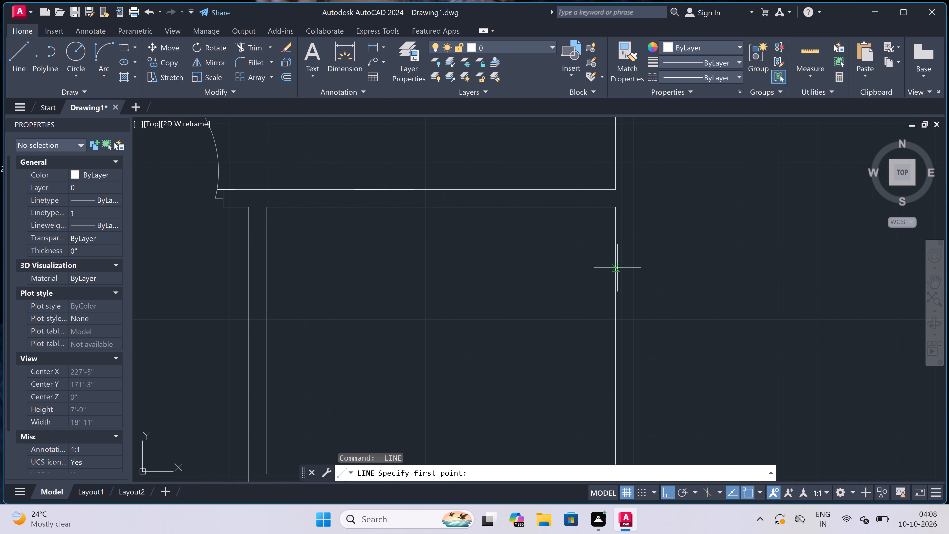
left_click(614, 267)
left_click(633, 265)
left_click(625, 267)
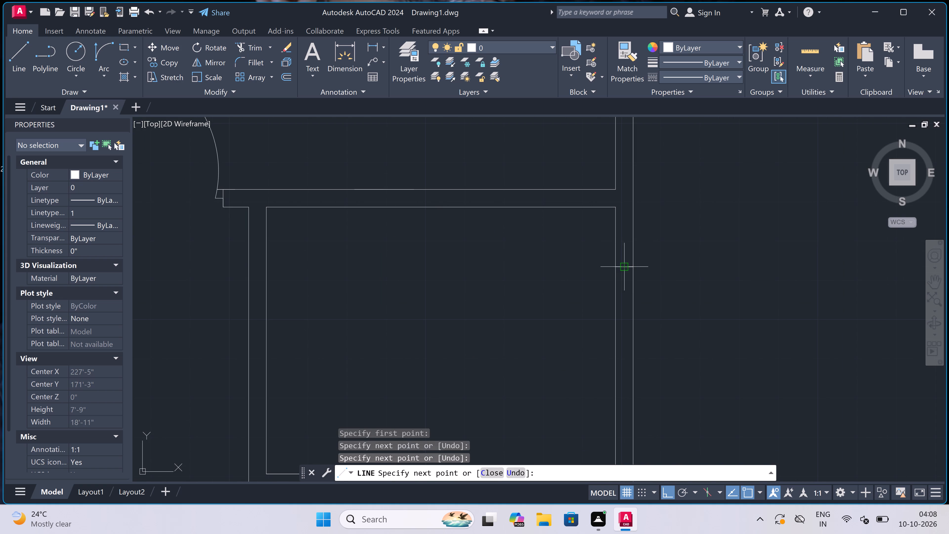
type("3'")
key("space")
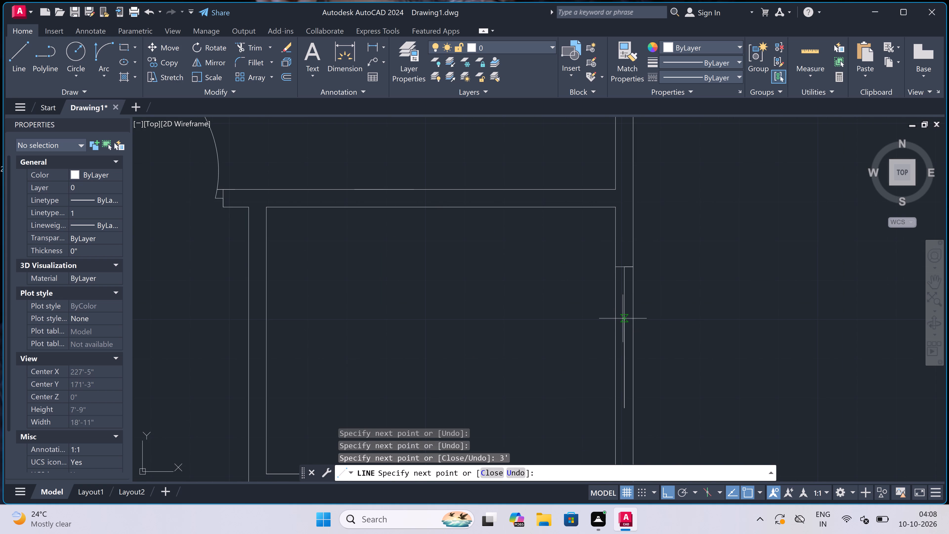
left_click(616, 407)
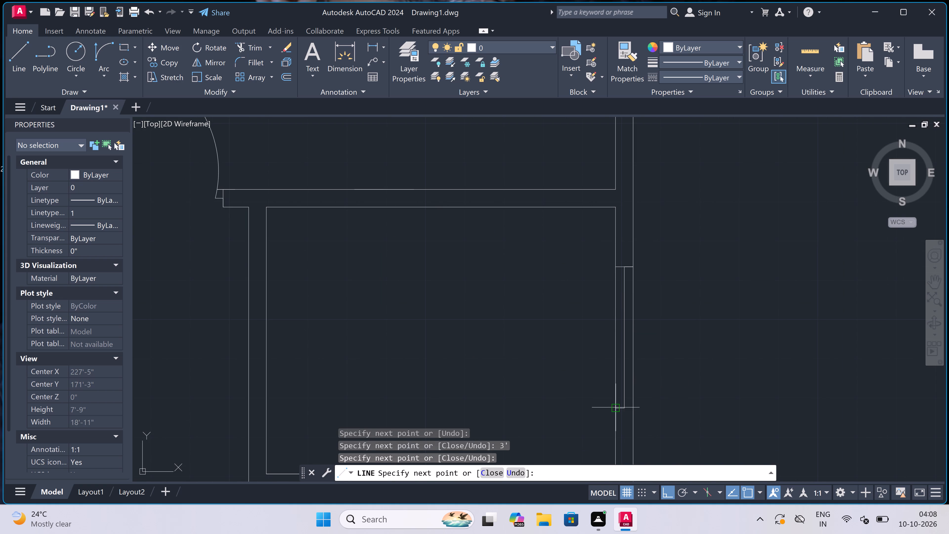
left_click(632, 405)
key("Escape")
Draw a door jamb near the south end of the eastern room's west partition, with a 2" stop running north and a 2' leaf running east.
scroll(614, 276, "down", 1)
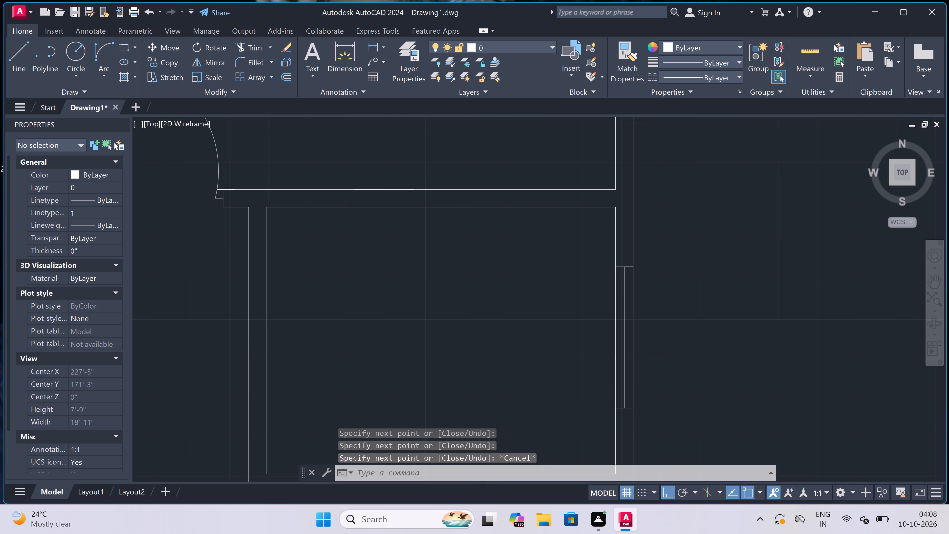
scroll(614, 276, "down", 2)
scroll(527, 328, "up", 3)
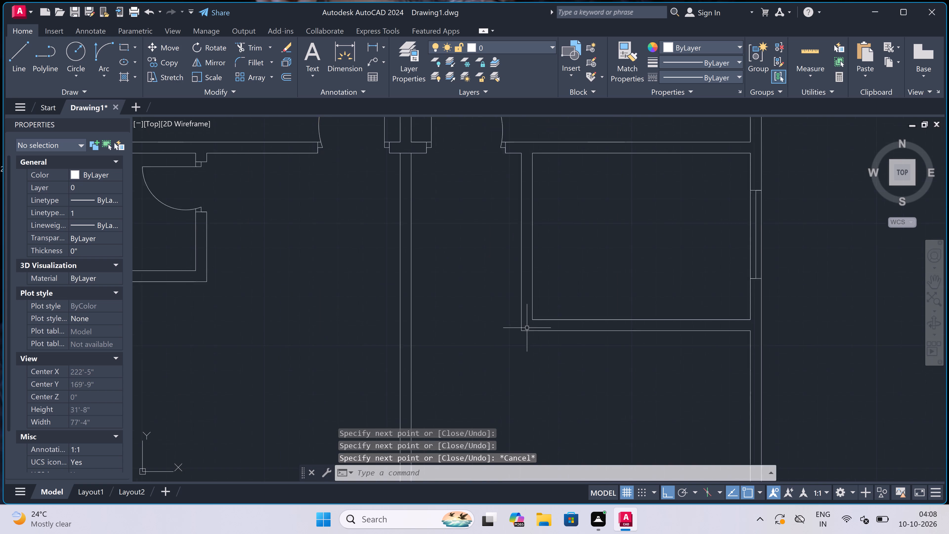
key("space")
left_click(534, 295)
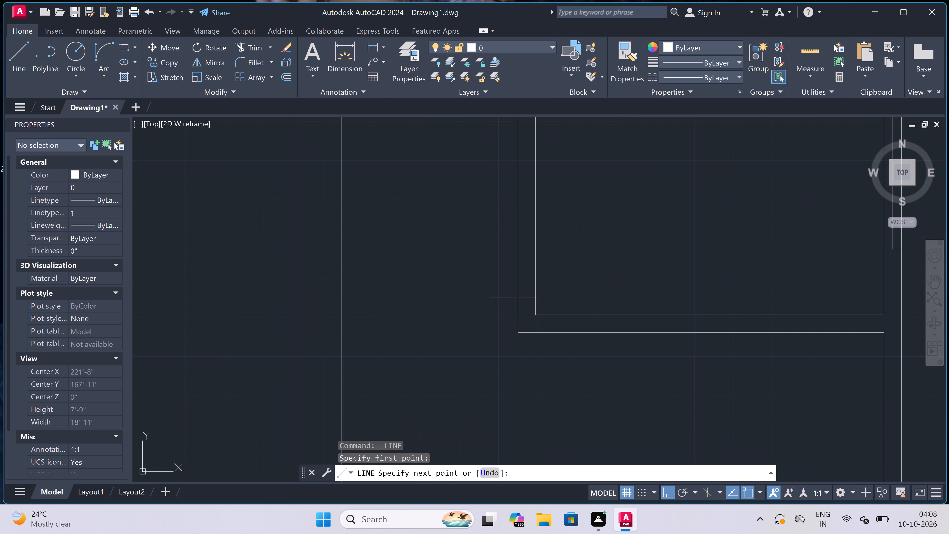
left_click(513, 299)
left_click(524, 294)
type("2\"")
key("space")
type("2'")
key("space")
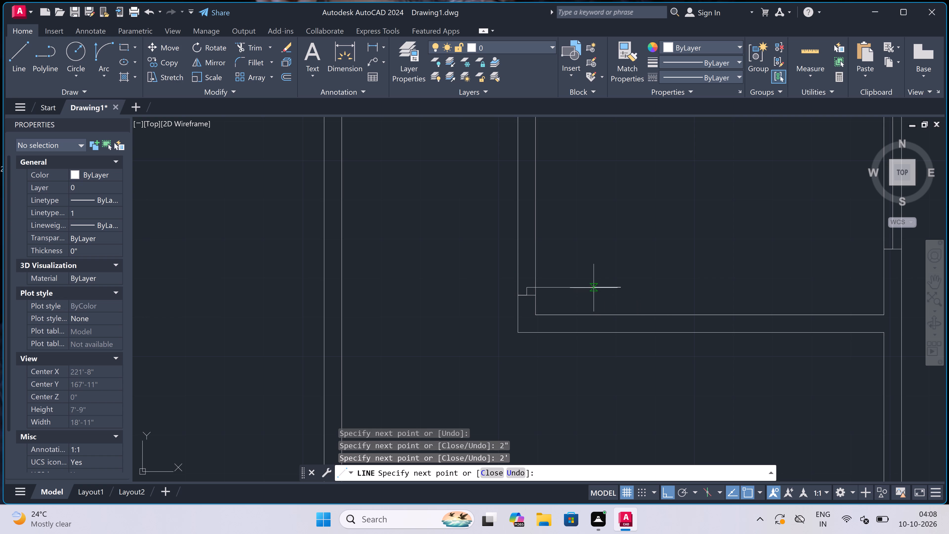
key("Escape")
Draw the second door jamb across the partition north of the door leaf, with a 2" stop running south from its midpoint.
key("space")
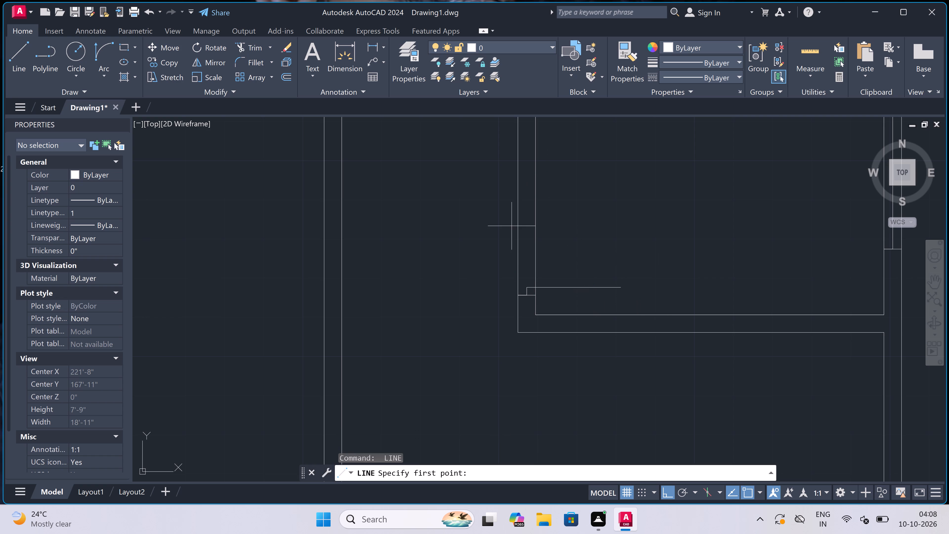
left_click(516, 202)
left_click(533, 200)
left_click(523, 203)
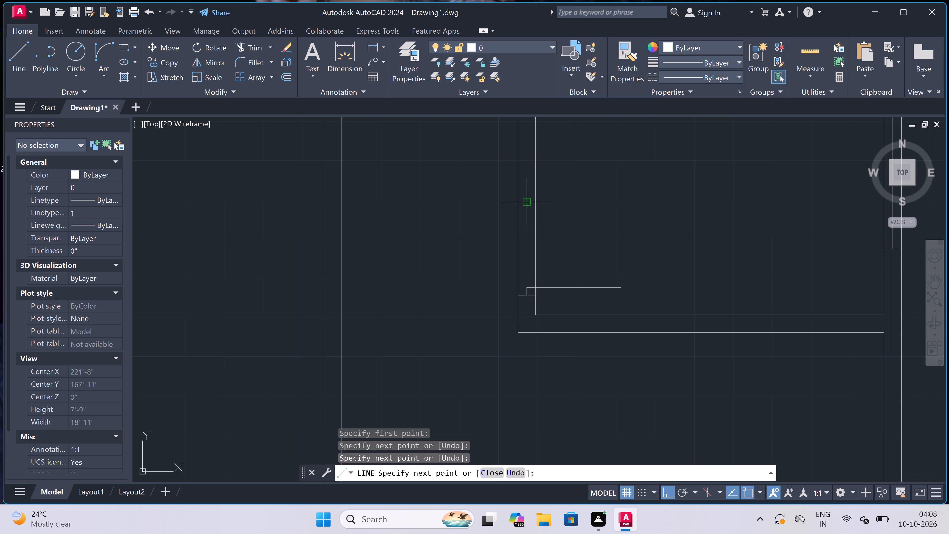
type("2\"")
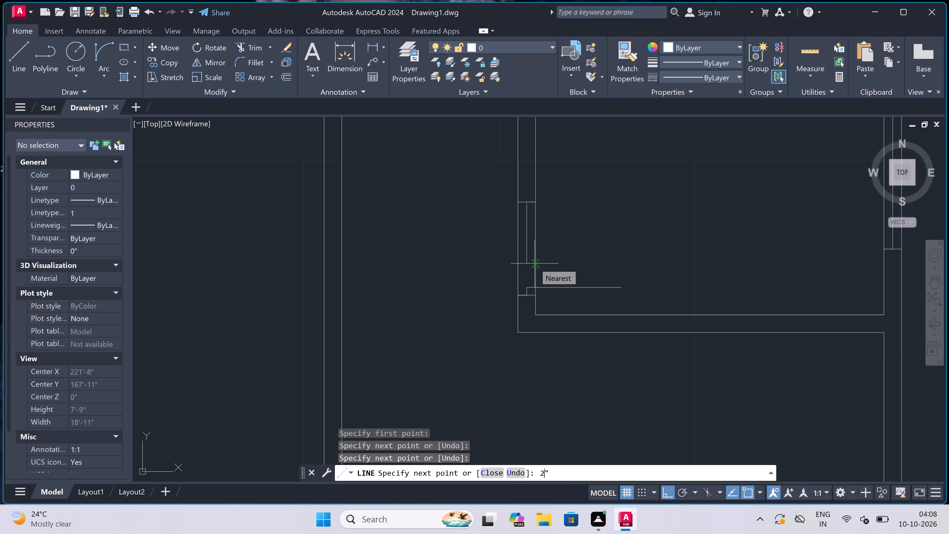
key("space")
key("Escape")
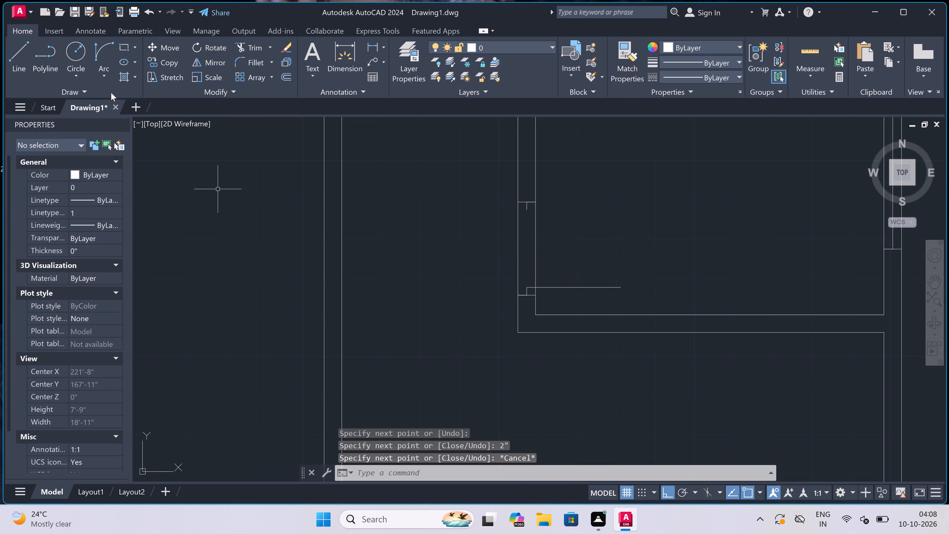
Draw the door swing arc from the leaf's east end to the tip of the northern jamb's stop, bulging northeast.
left_click(95, 51)
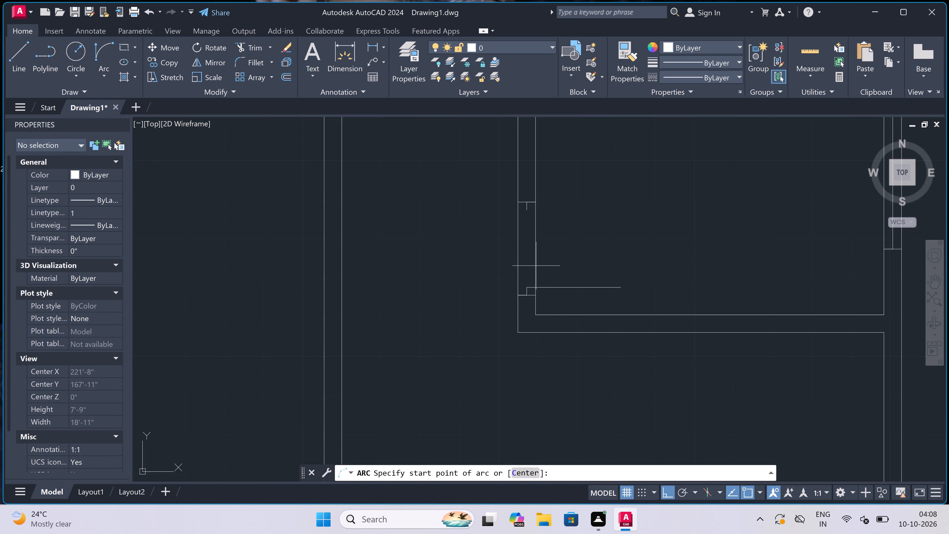
left_click(620, 286)
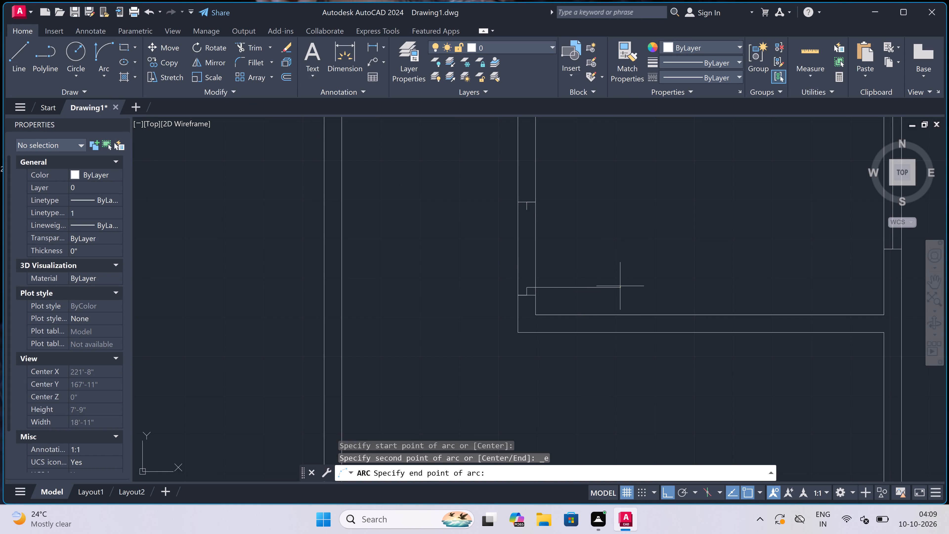
left_click(525, 213)
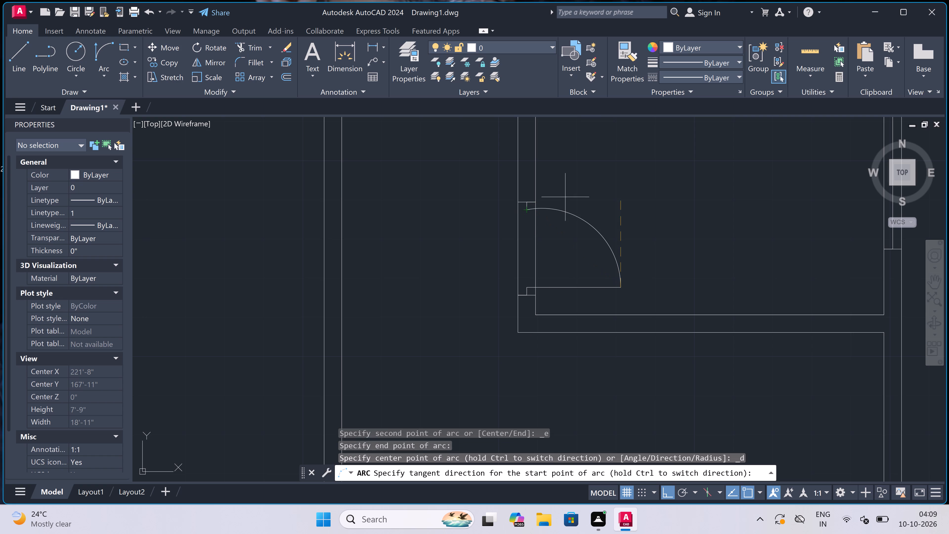
left_click(568, 197)
Trim both partition faces between the two door jambs to clear the eastern room's doorway.
key("t")
key("r")
key("space")
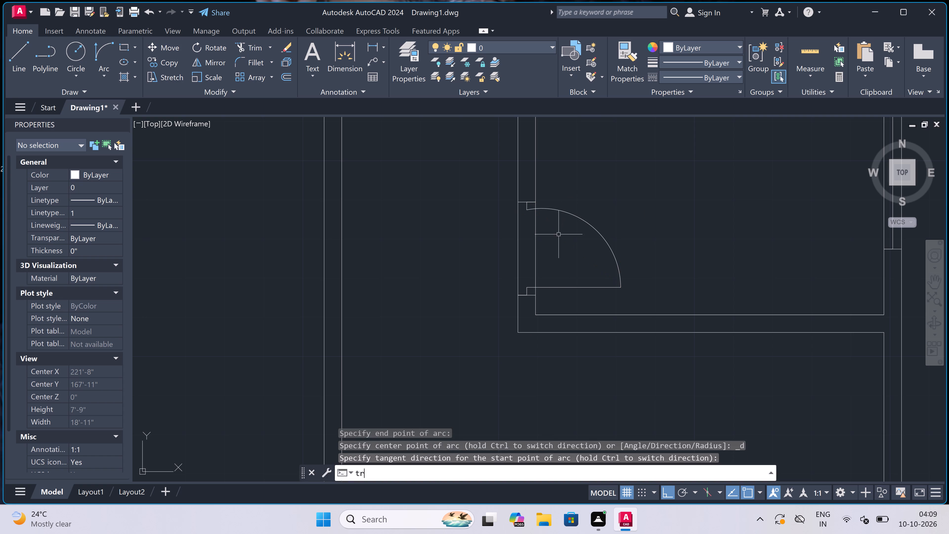
left_click(559, 242)
left_click(501, 248)
scroll(502, 248, "down", 2)
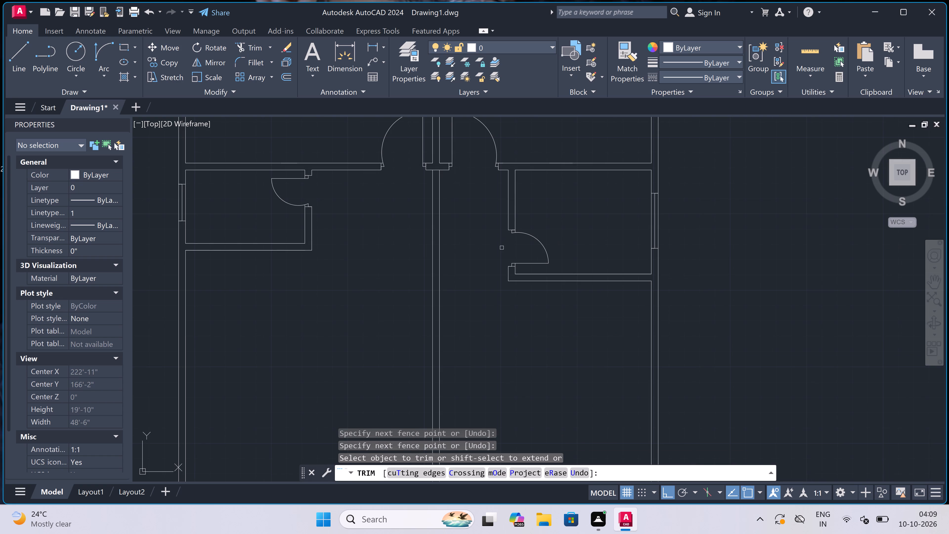
key("Escape")
Offset the south face of the small eastern room's south wall 10' to the south.
scroll(502, 248, "down", 2)
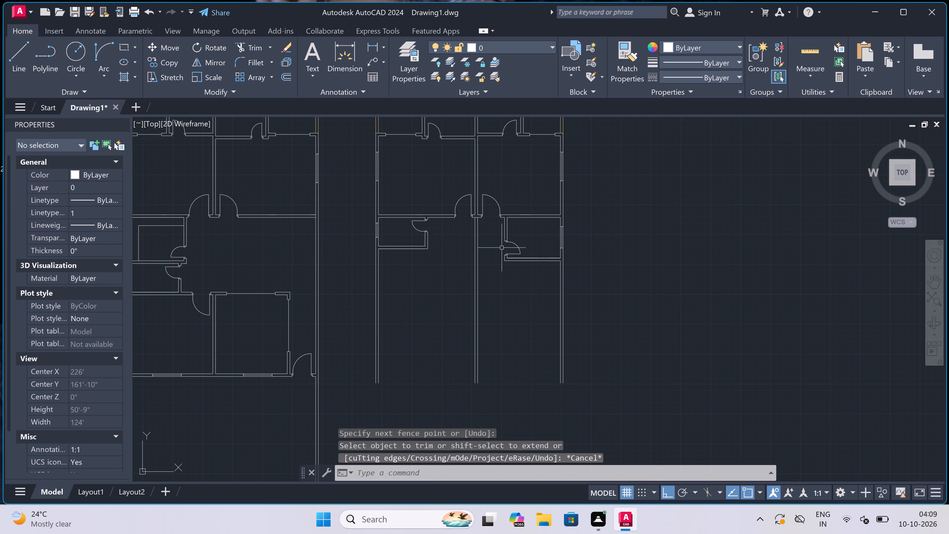
key("o")
key("space")
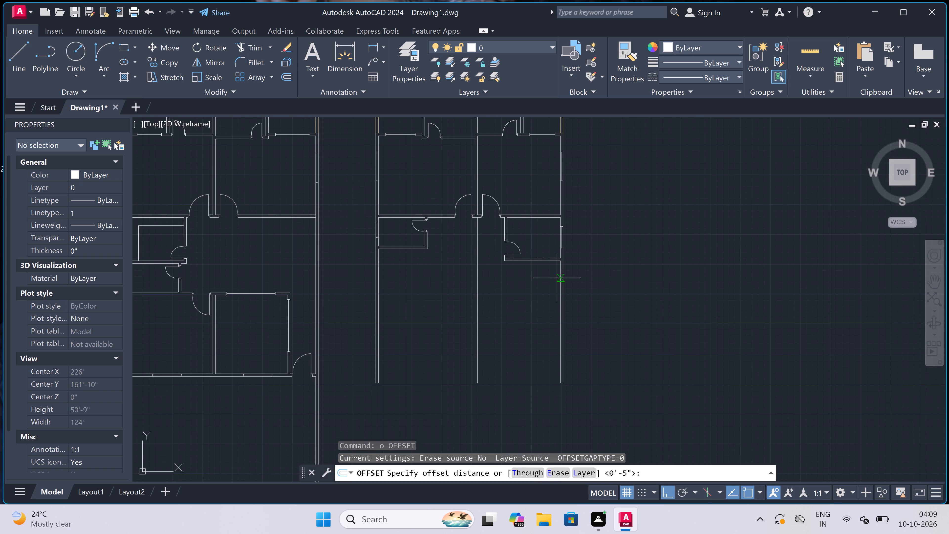
scroll(558, 278, "up", 1)
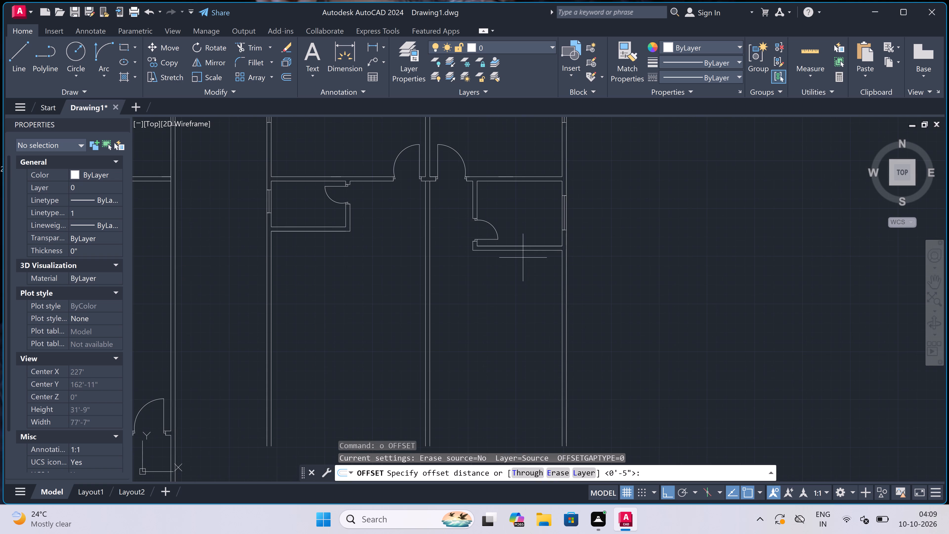
left_click(521, 252)
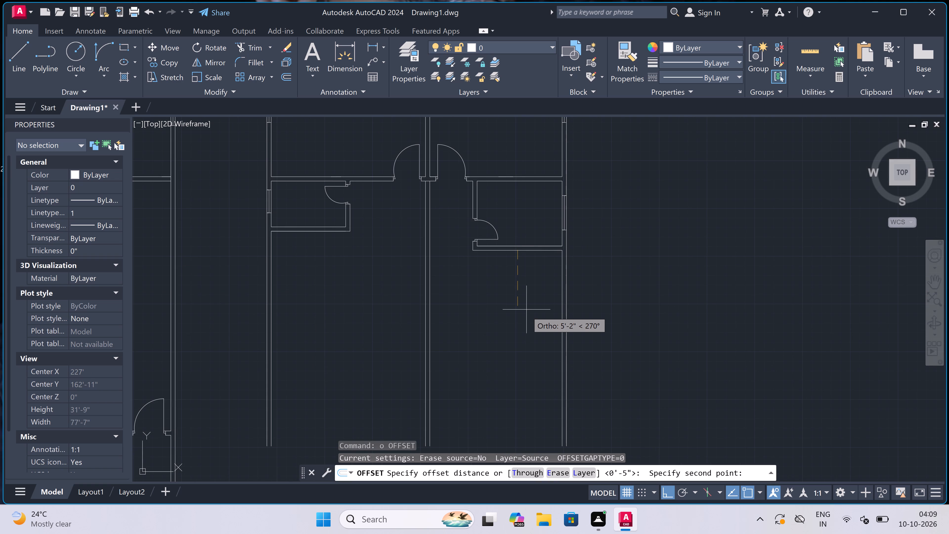
type("10'")
key("space")
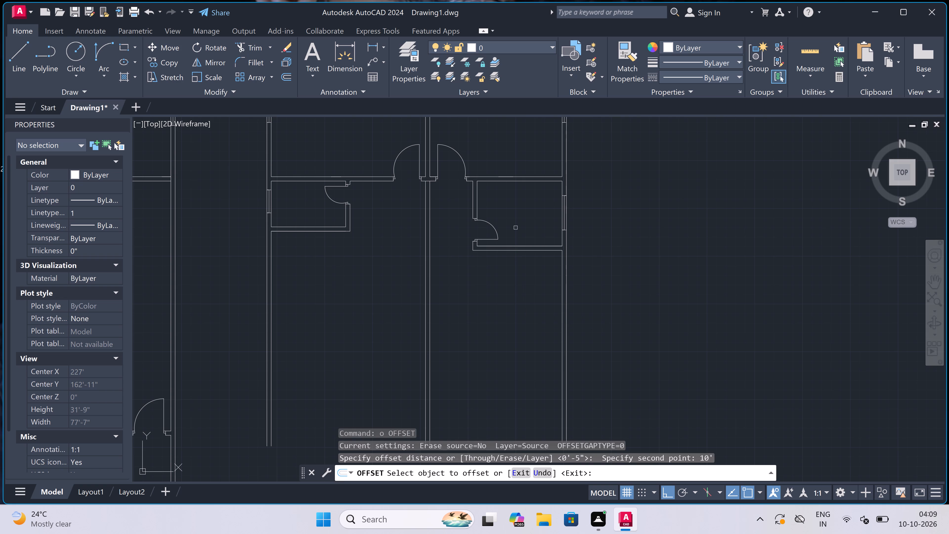
left_click_drag(511, 250, 511, 251)
left_click_drag(511, 251, 511, 255)
left_click(505, 339)
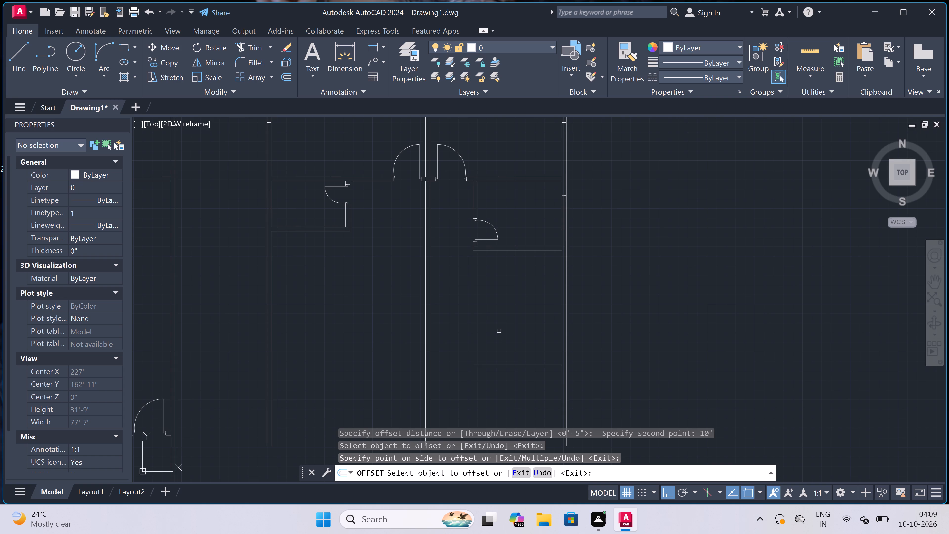
key("Escape")
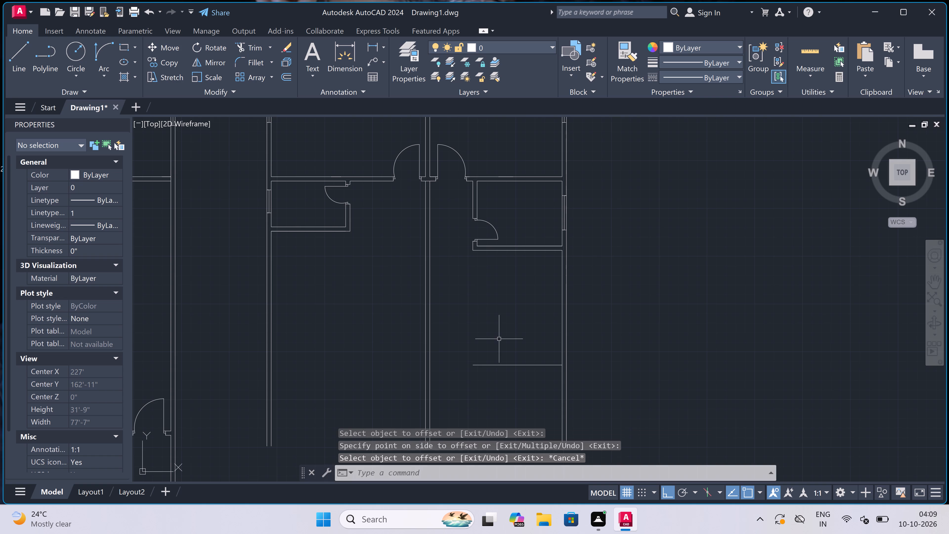
Offset the new line 4.5" south to give the new cross wall its thickness.
key("space")
double_click(507, 365)
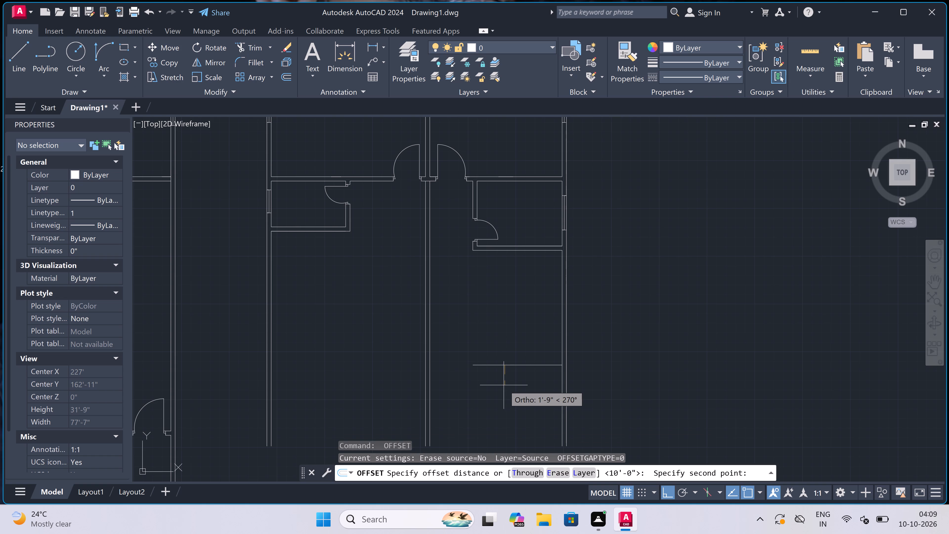
type("4.5\"")
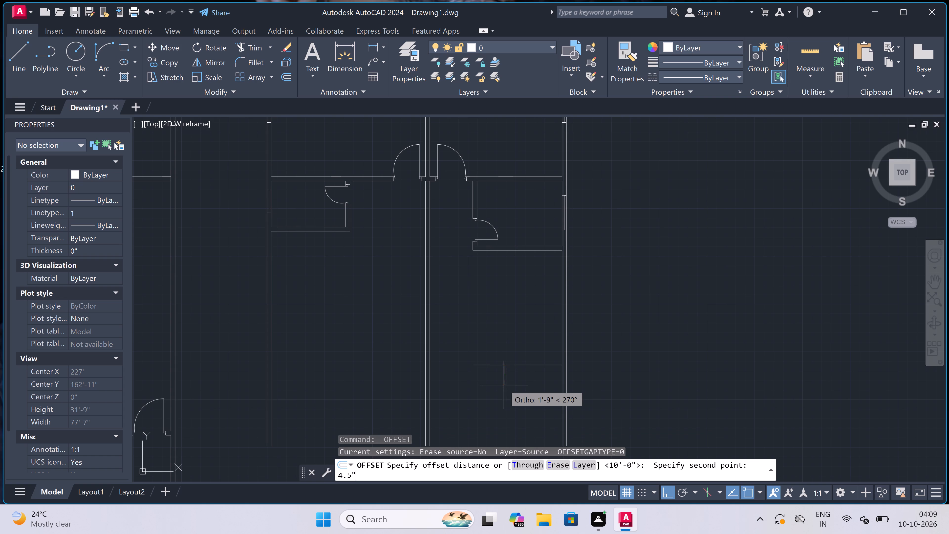
key("space")
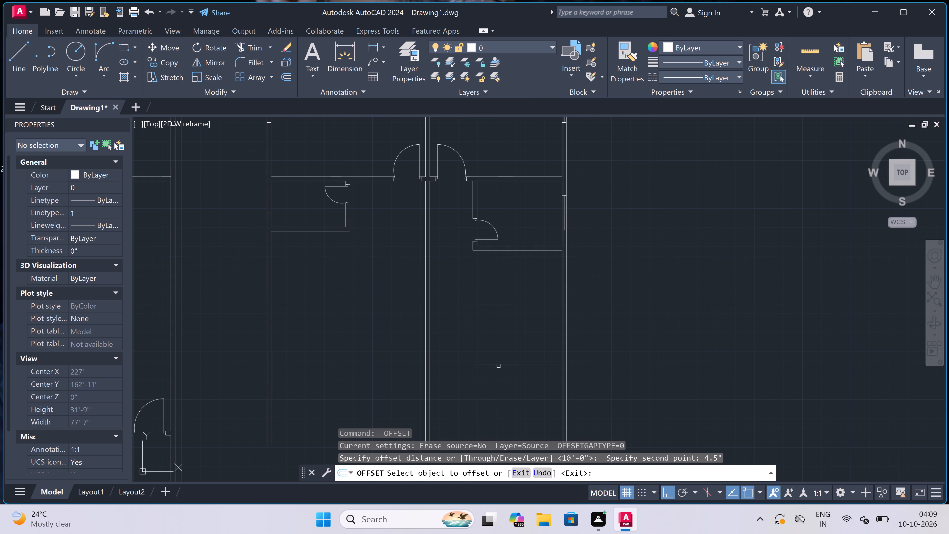
left_click(498, 366)
left_click(496, 390)
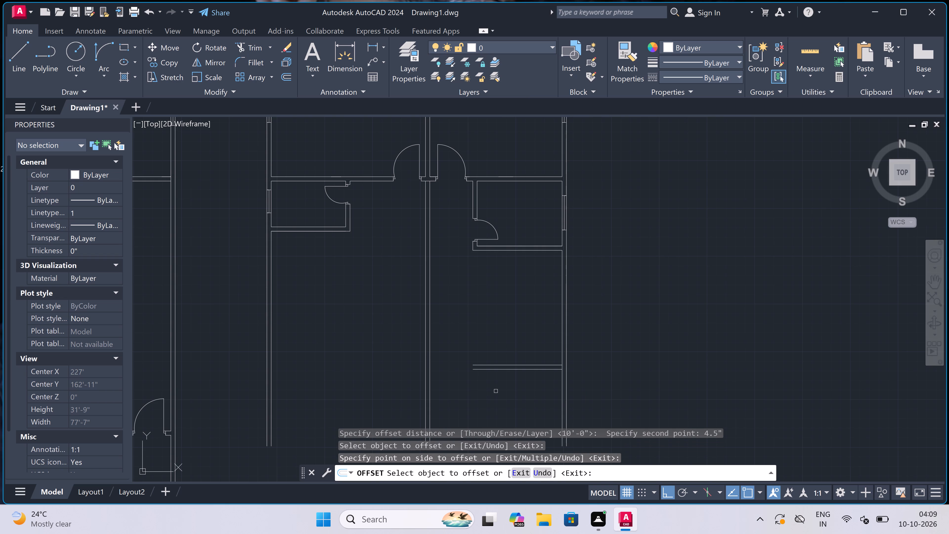
scroll(493, 367, "down", 2)
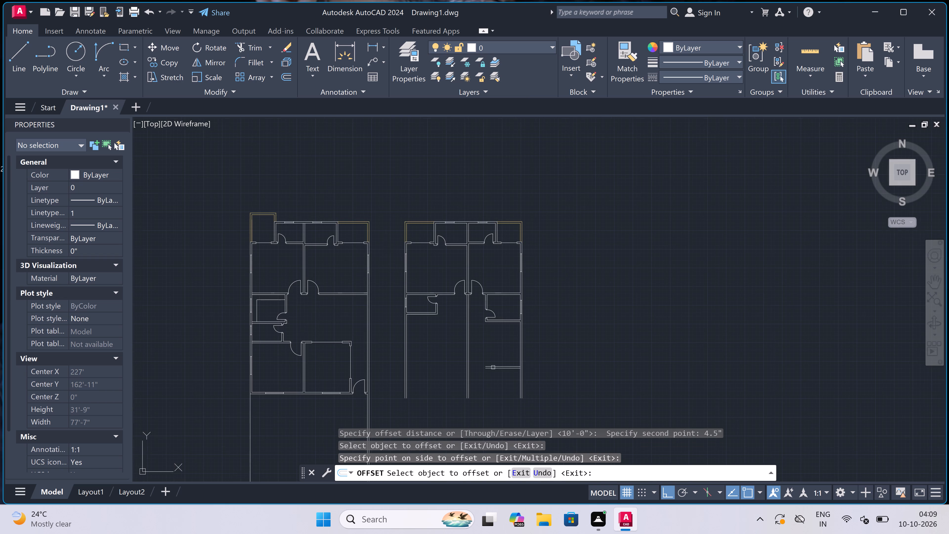
scroll(490, 375, "up", 3)
key("Escape")
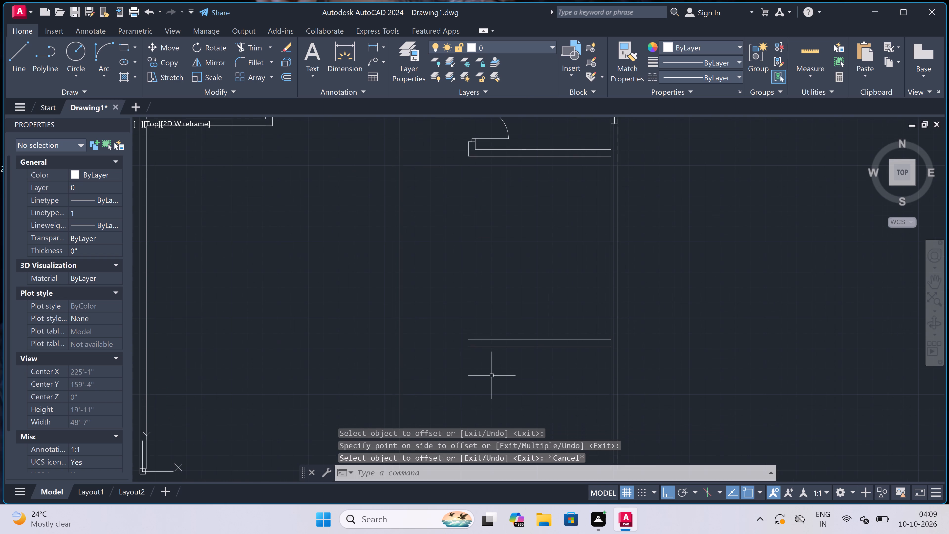
Extend both faces of the new cross wall west to the central wall.
type("ex")
key("space")
left_click(505, 342)
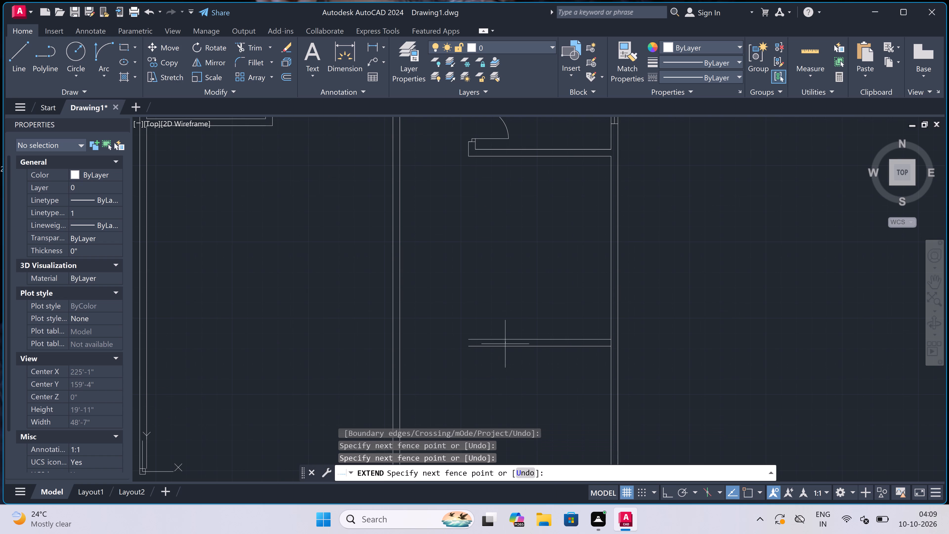
left_click(493, 395)
left_click(494, 361)
left_click(494, 318)
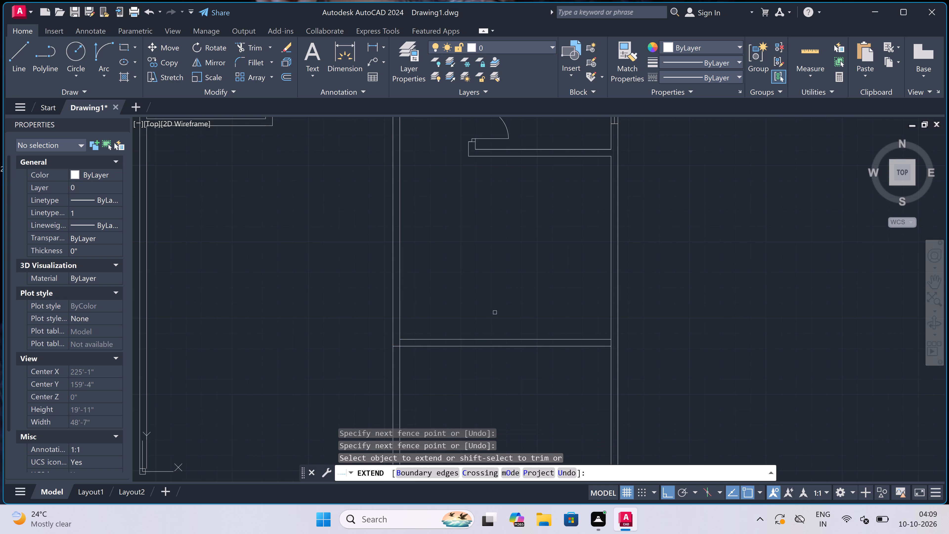
Extend both faces of the small eastern room's south wall west to the central wall's outer face.
double_click(519, 149)
left_click(515, 170)
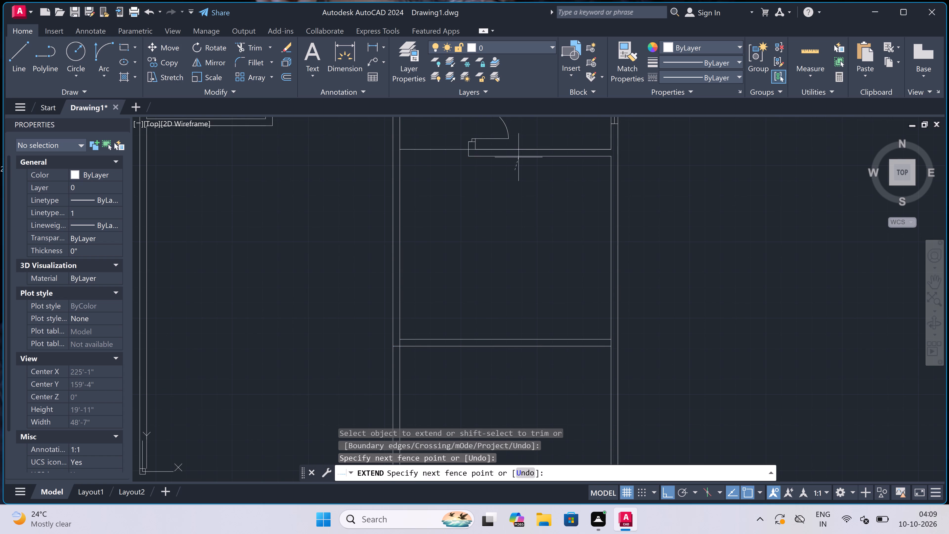
left_click(528, 145)
left_click(516, 197)
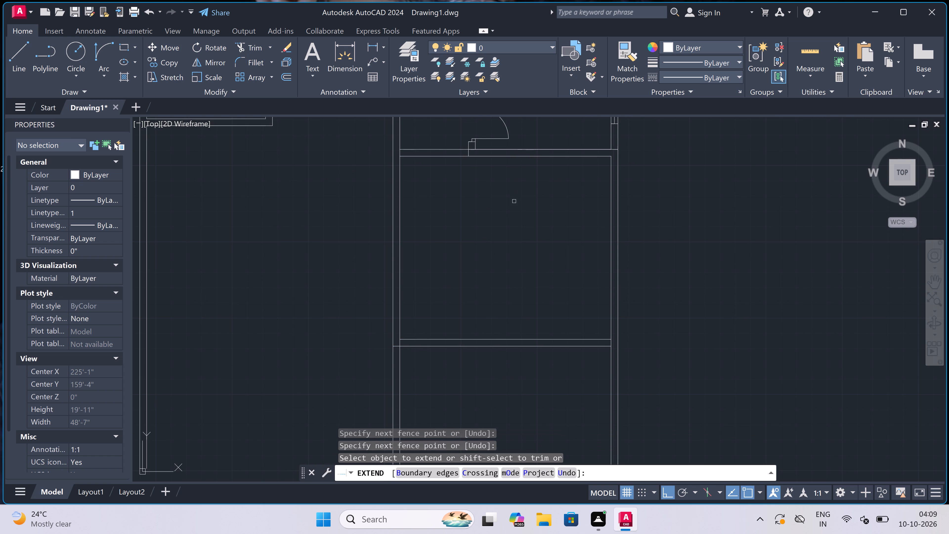
scroll(494, 265, "down", 2)
scroll(468, 214, "up", 2)
left_click(467, 221)
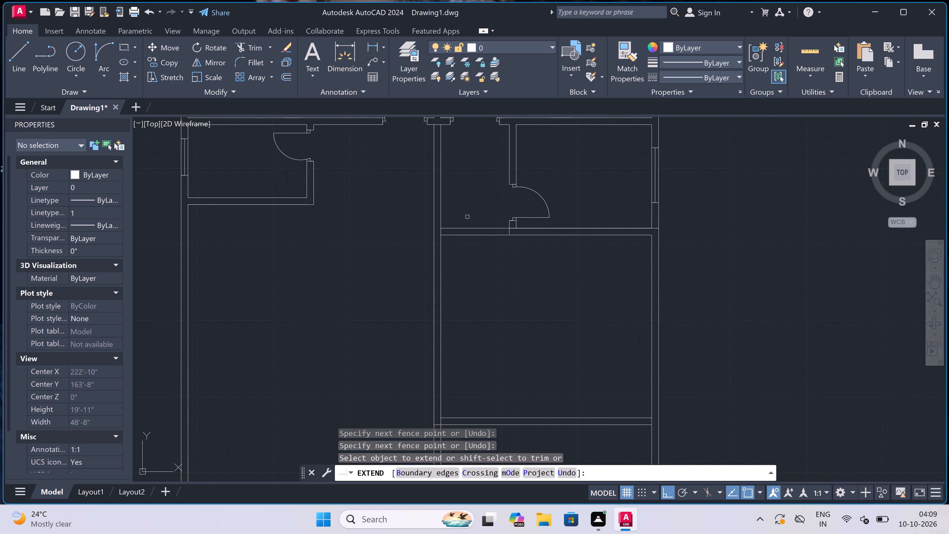
left_click(466, 281)
key("Escape")
Trim both central wall faces between the northern rooms' wall and the extended south wall.
scroll(470, 262, "down", 2)
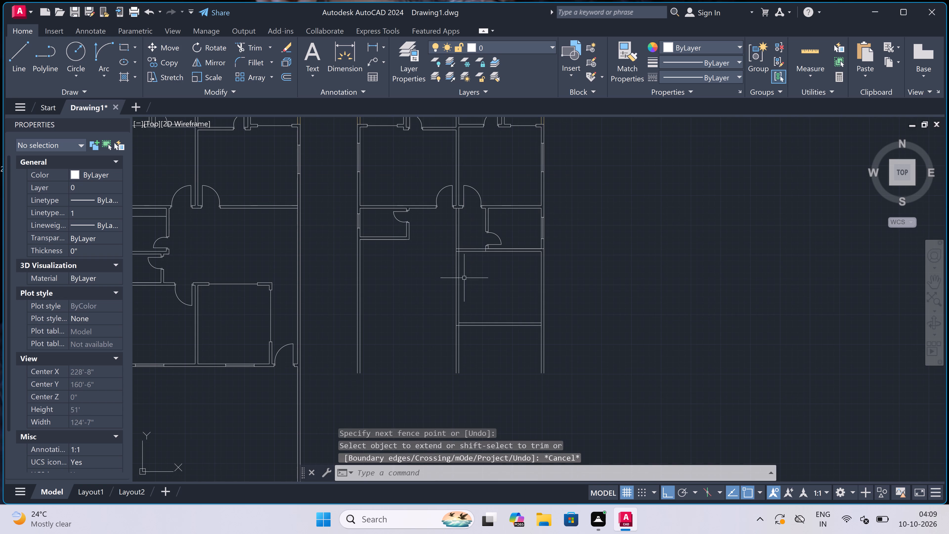
key("t")
key("r")
key("space")
left_click(463, 219)
left_click(441, 243)
Trim the overlapping stubs at the lower room's northwest corner and where the door partition meets its north wall.
scroll(456, 249, "up", 5)
left_click(459, 250)
left_click(459, 280)
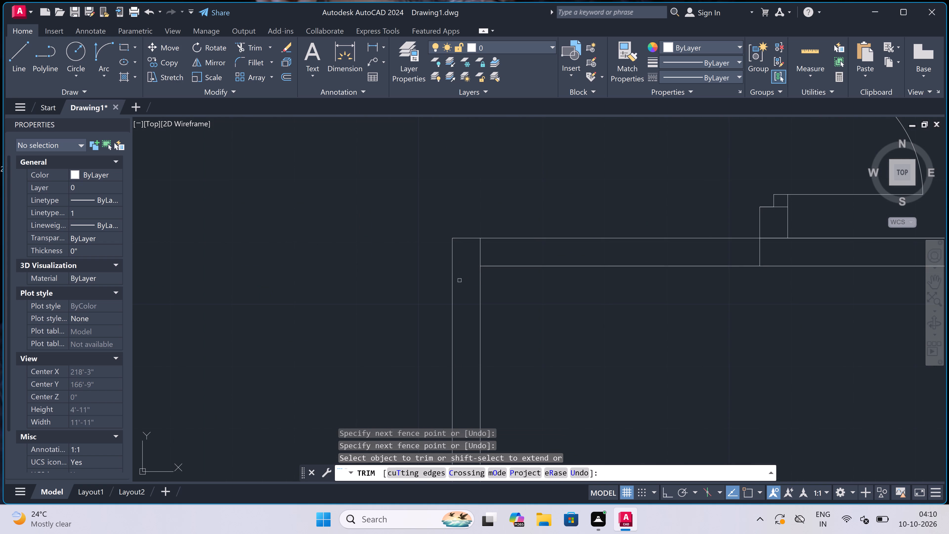
left_click(465, 258)
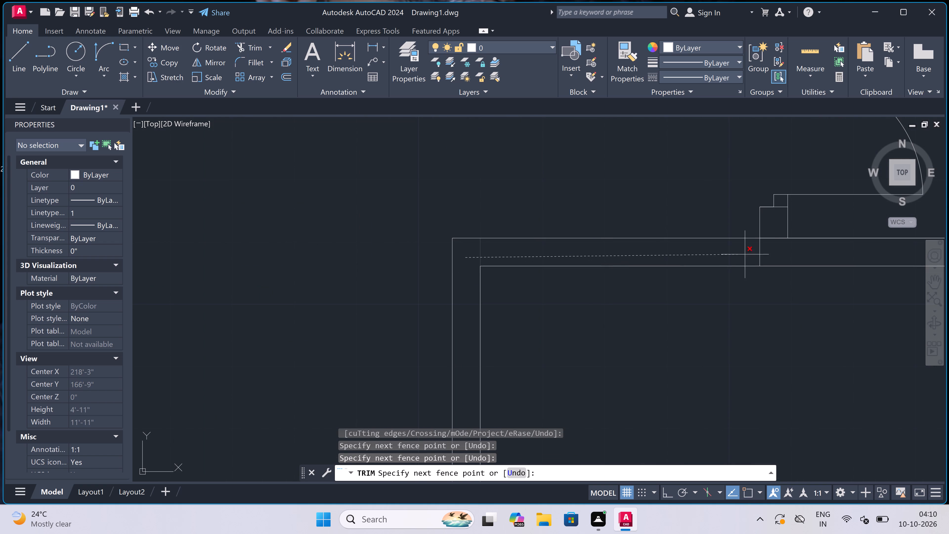
left_click(783, 251)
left_click(780, 251)
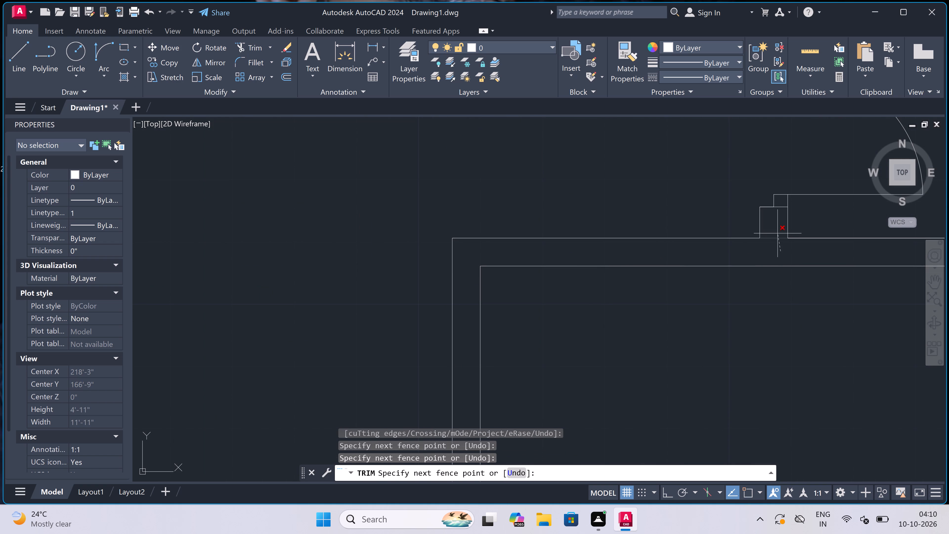
left_click(777, 233)
Trim the overlapping stubs where the new southern cross wall meets the central wall.
scroll(600, 221, "down", 5)
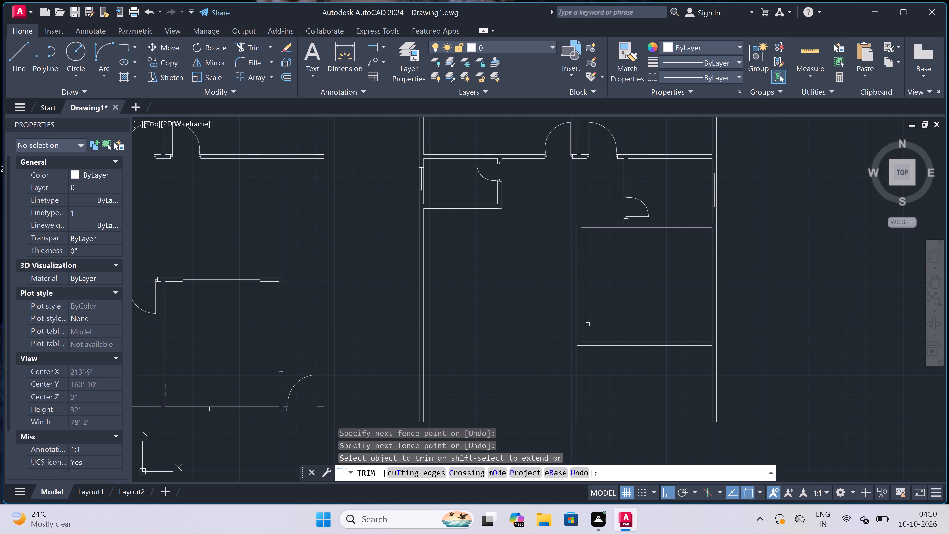
scroll(587, 368, "up", 2)
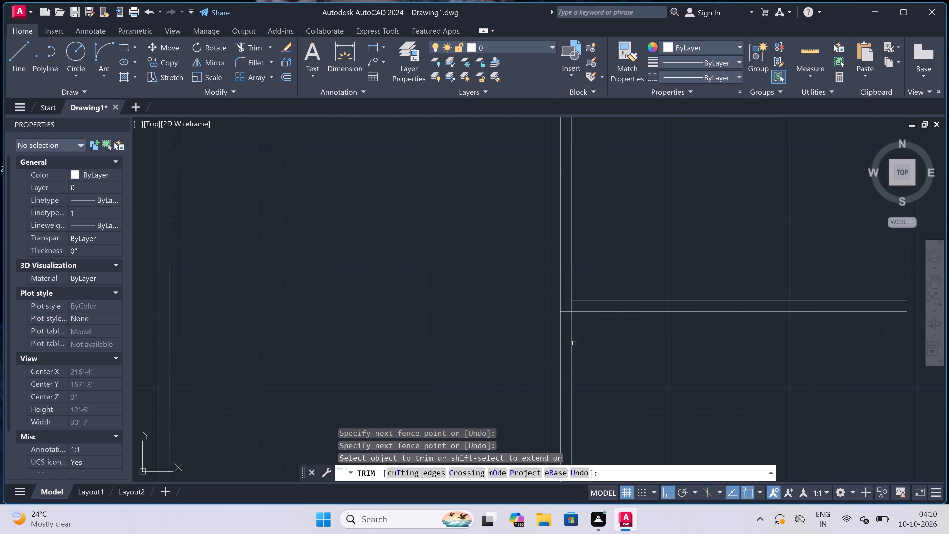
scroll(574, 337, "up", 2)
left_click(563, 262)
left_click(582, 258)
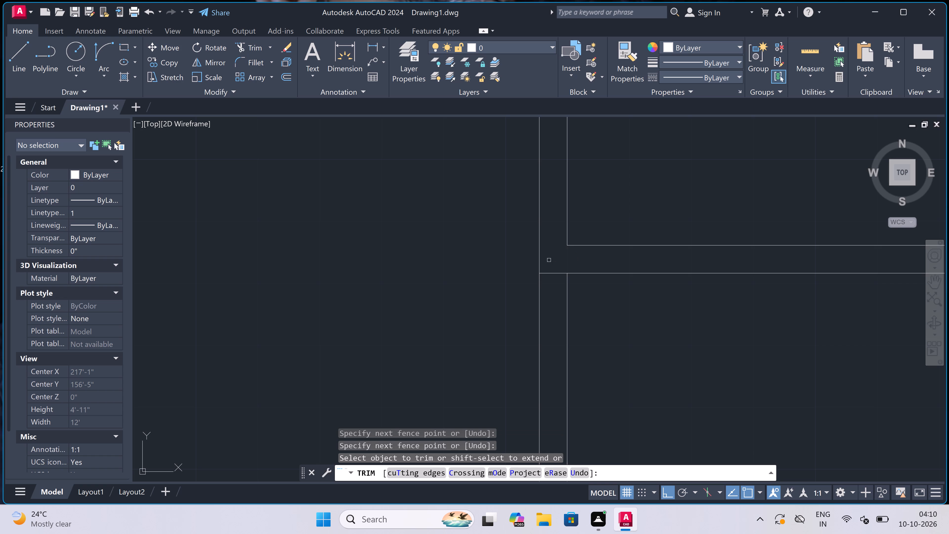
scroll(470, 308, "down", 1)
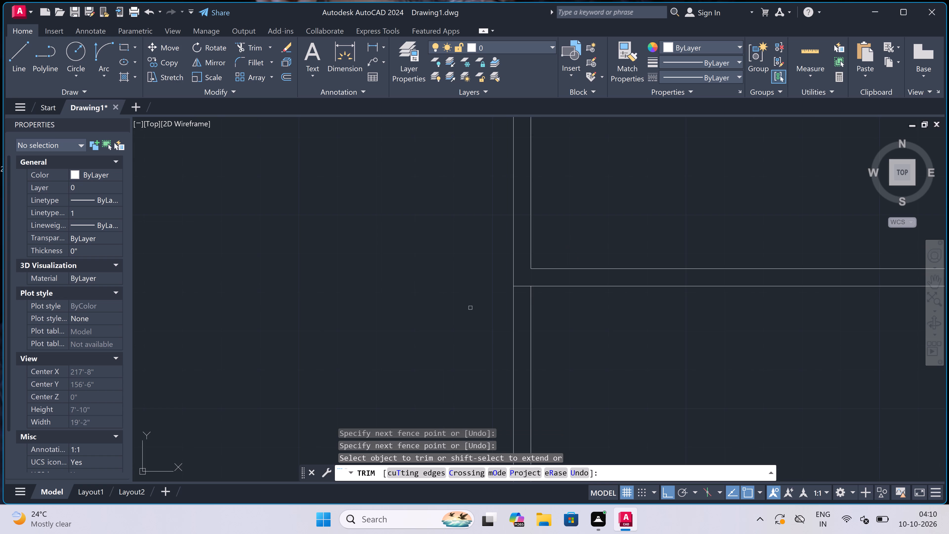
left_click(518, 287)
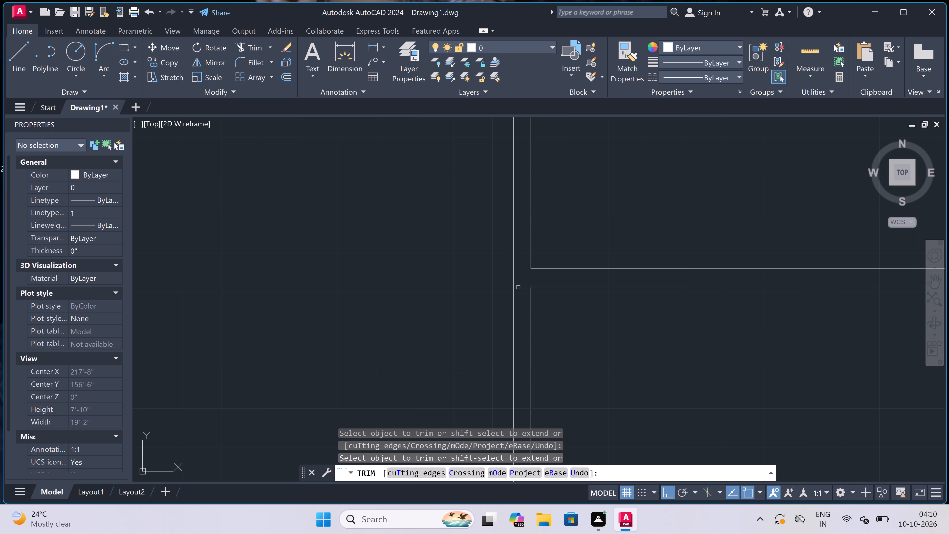
key("Escape")
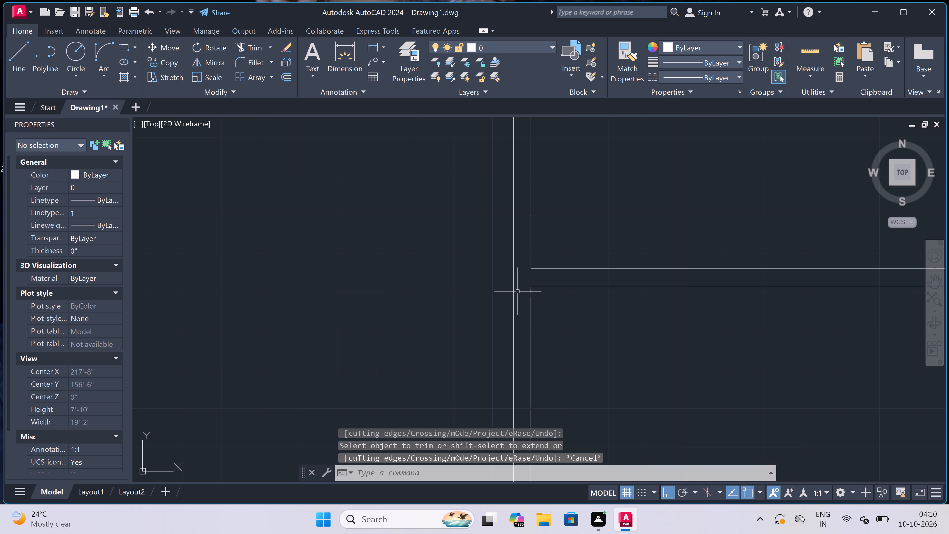
Draw a jamb line across the central wall just north of the southern cross wall, with a 2" stop and a 3' door leaf.
scroll(513, 302, "down", 5)
scroll(515, 299, "up", 3)
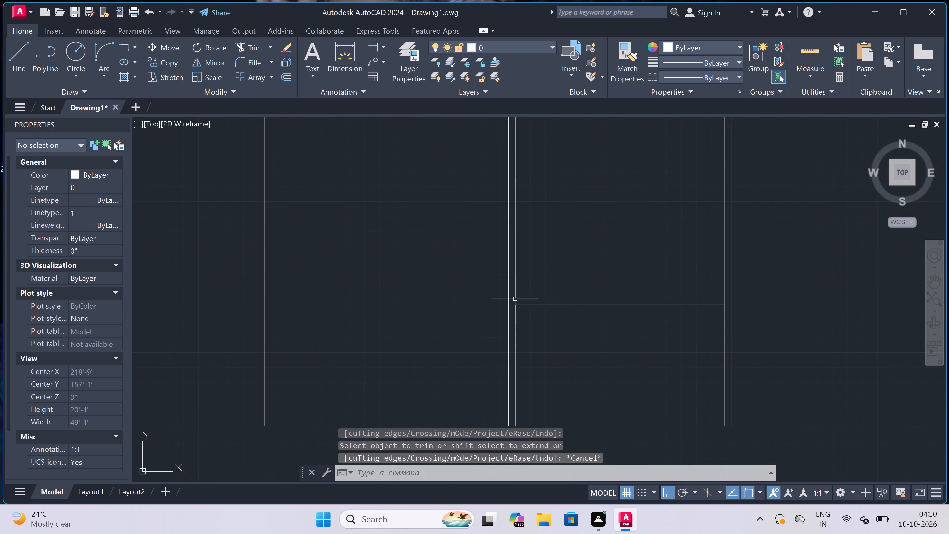
type("l")
key("space")
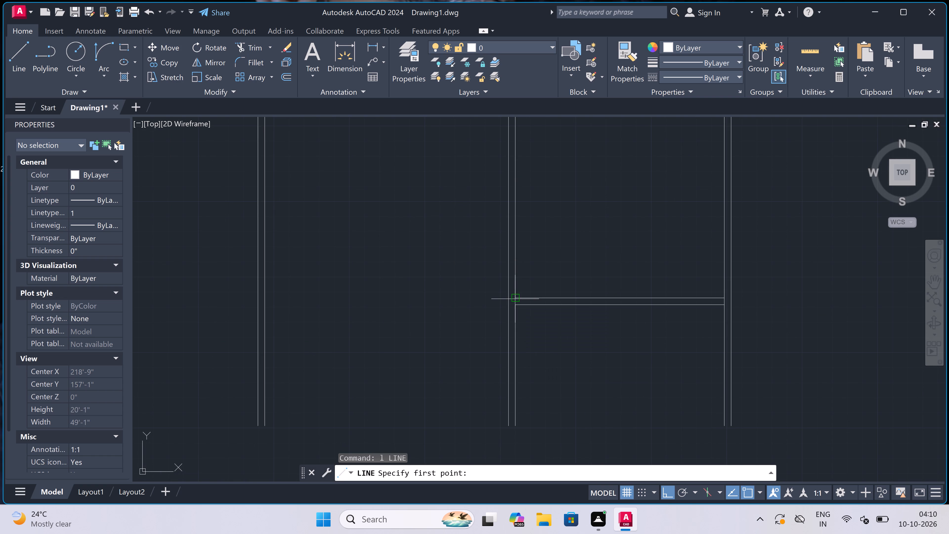
scroll(515, 299, "up", 2)
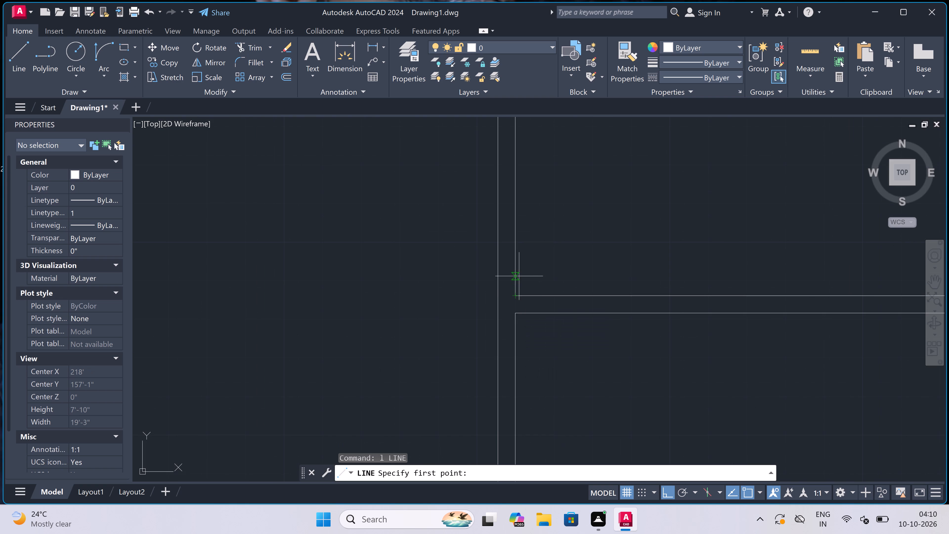
left_click(515, 282)
left_click(494, 281)
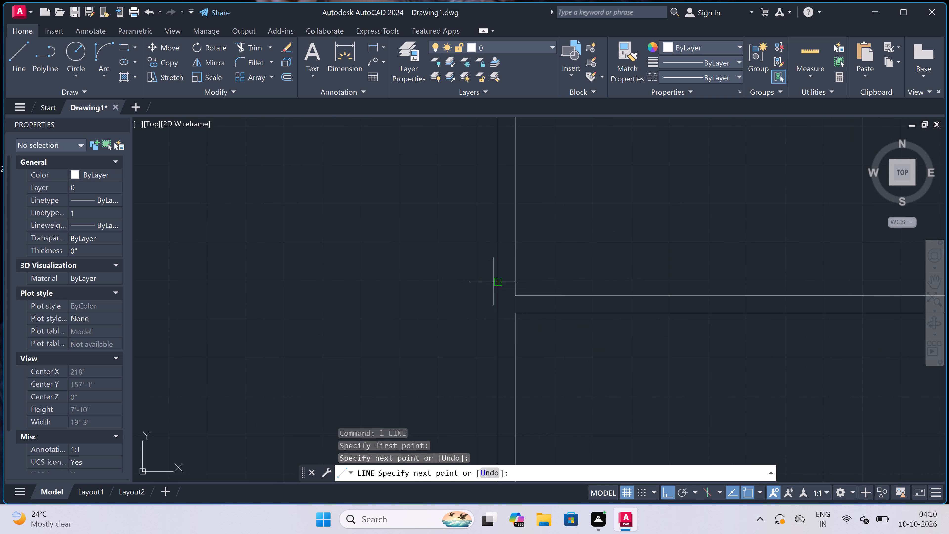
left_click(504, 281)
type("2\"")
key("space")
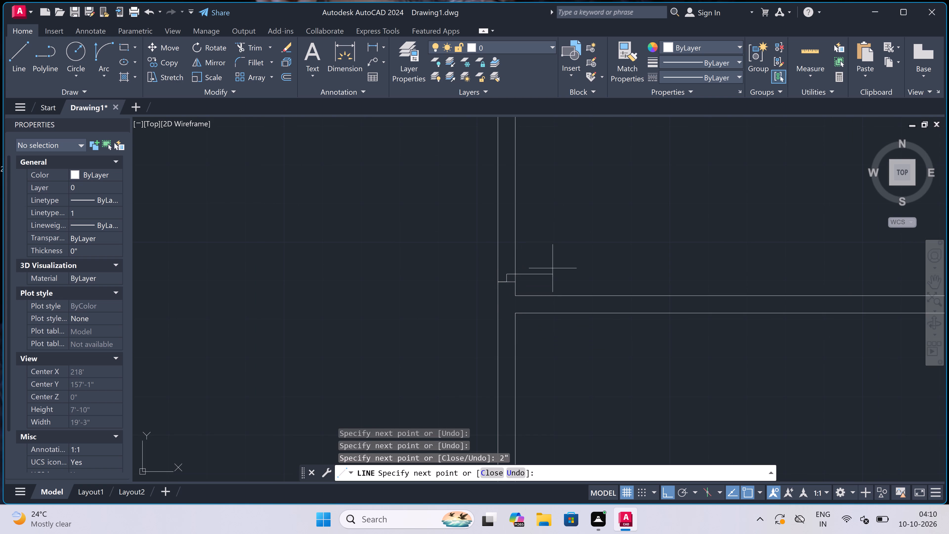
type("3'")
key("space")
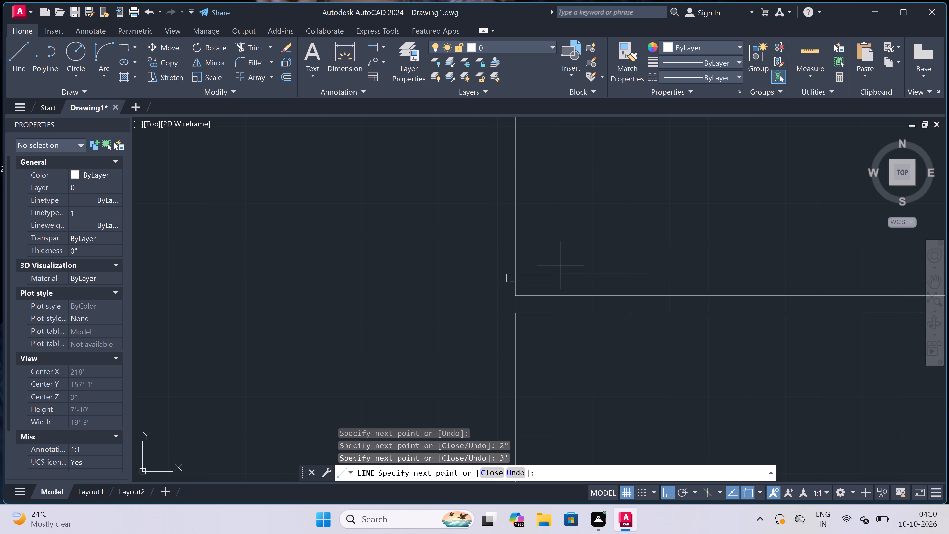
key("Escape")
Draw the opposite jamb line across the central wall north of the door leaf, with a 2" stop at mid-wall.
key("space")
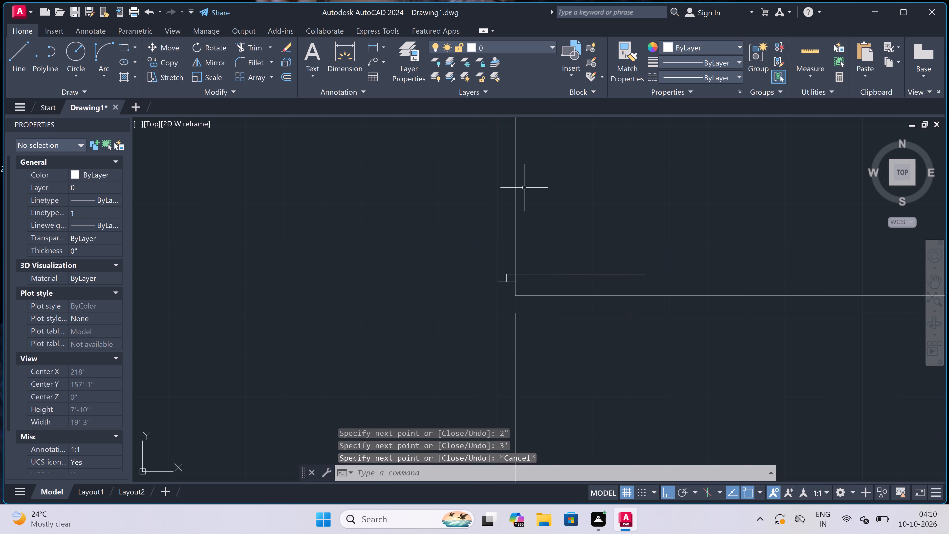
left_click(500, 161)
left_click(514, 162)
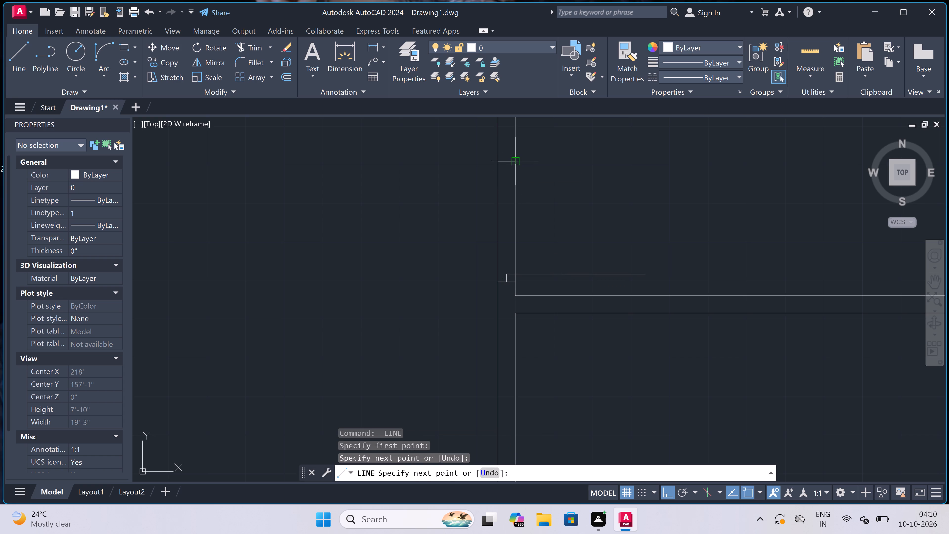
left_click(505, 162)
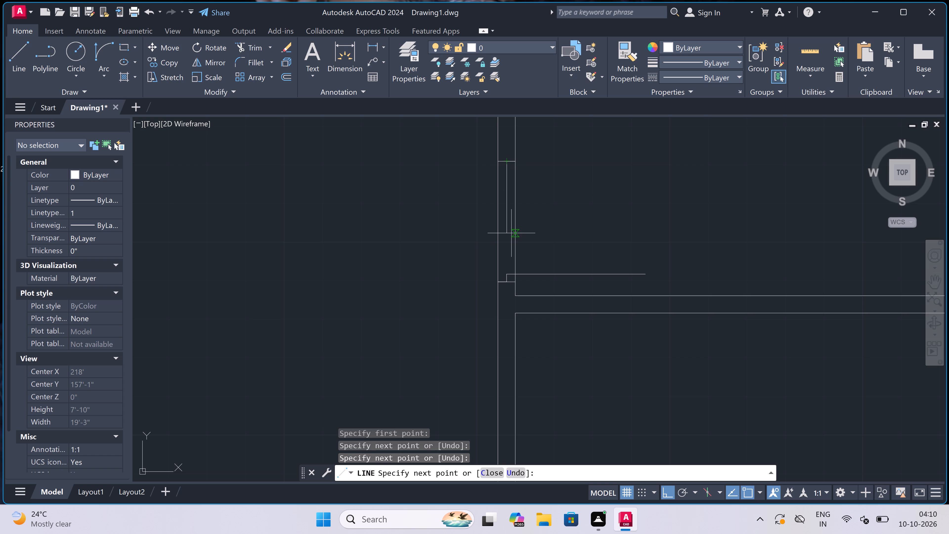
type("2\"")
key("space")
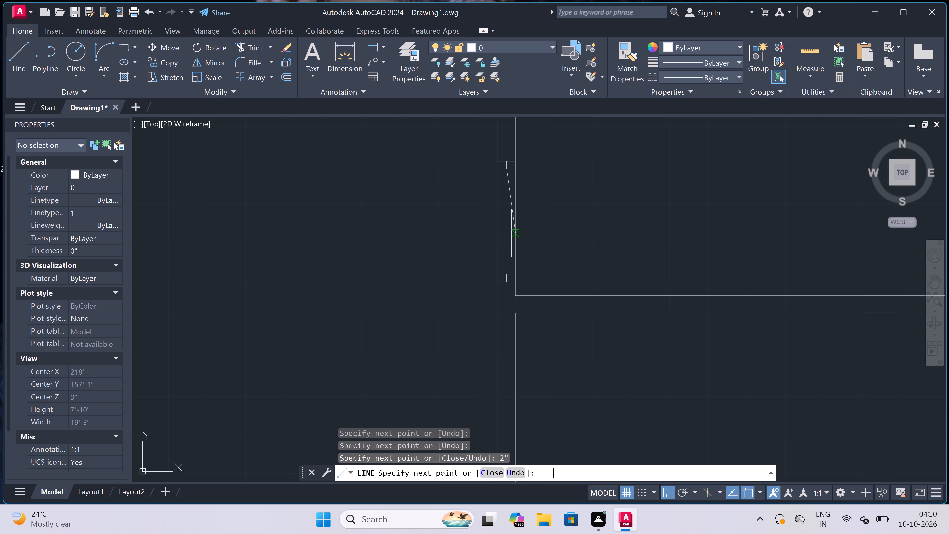
key("Escape")
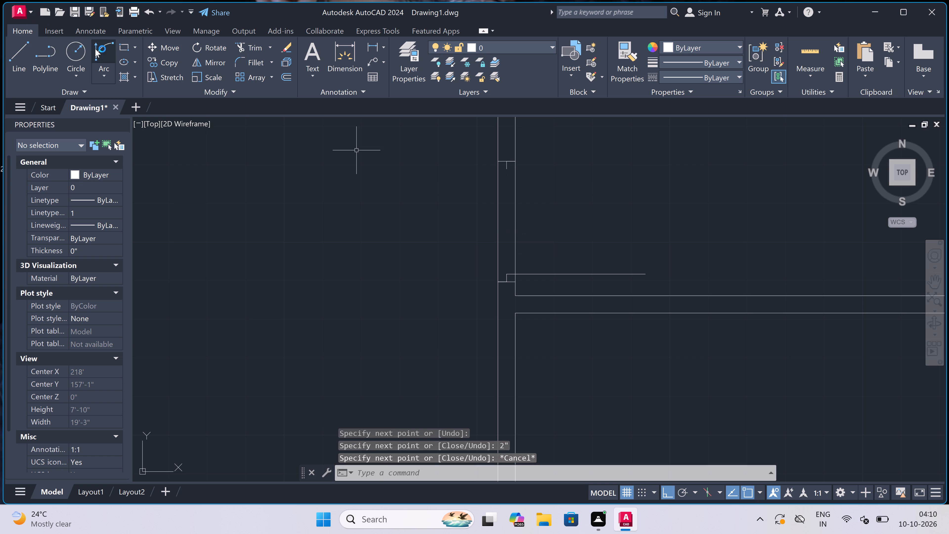
Draw the door swing arc from the leaf's free end to the northern jamb's stop.
left_click(100, 50)
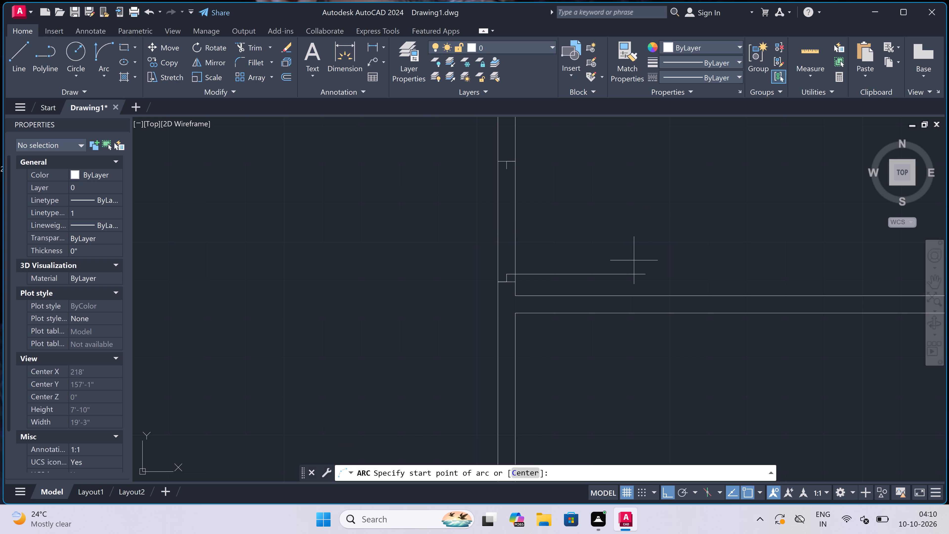
left_click(644, 272)
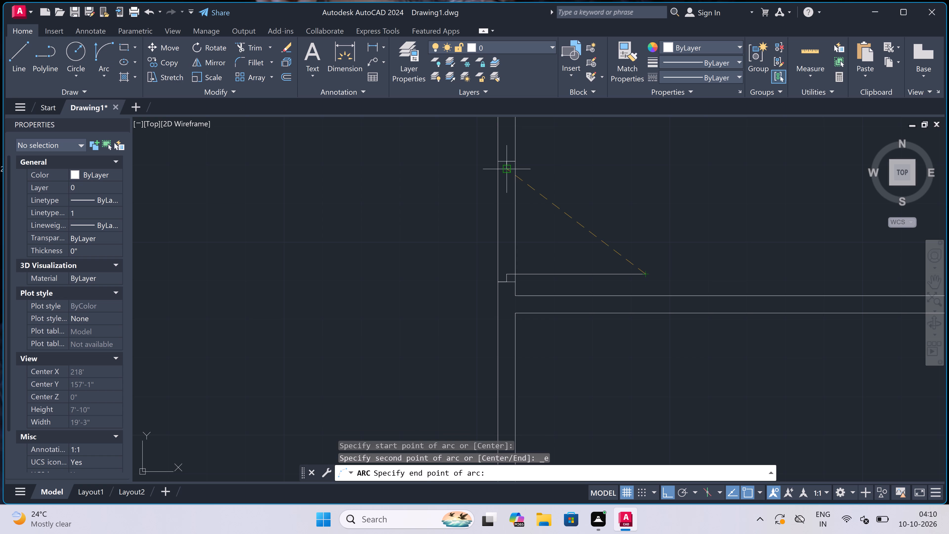
left_click(503, 168)
left_click(570, 166)
Trim both central wall faces between the two jambs to open the doorway.
key("t")
key("r")
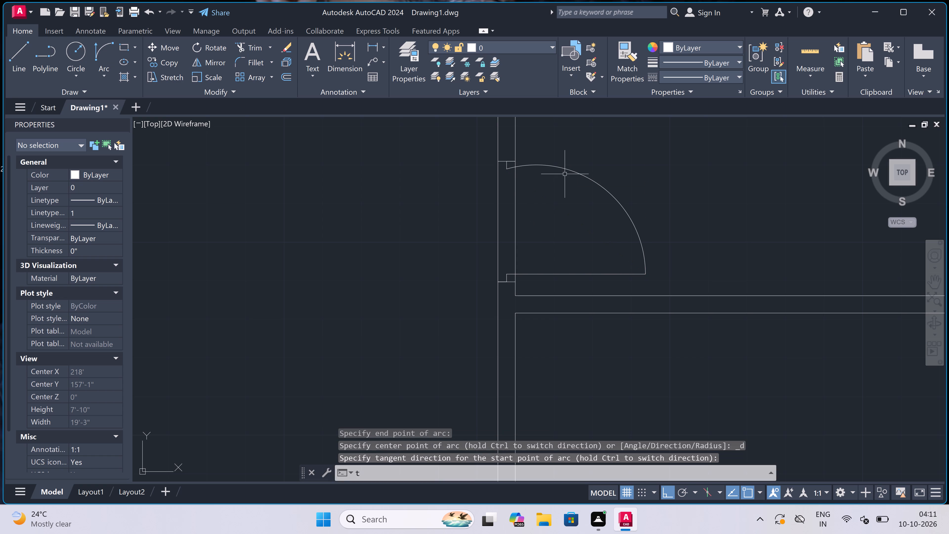
key("space")
left_click(556, 194)
left_click(436, 224)
scroll(451, 210, "down", 2)
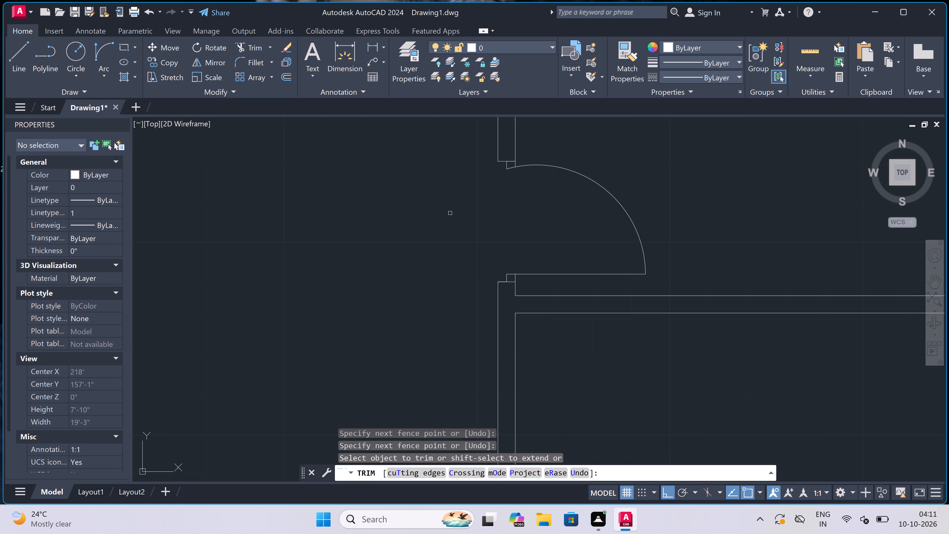
scroll(451, 210, "down", 3)
key("Escape")
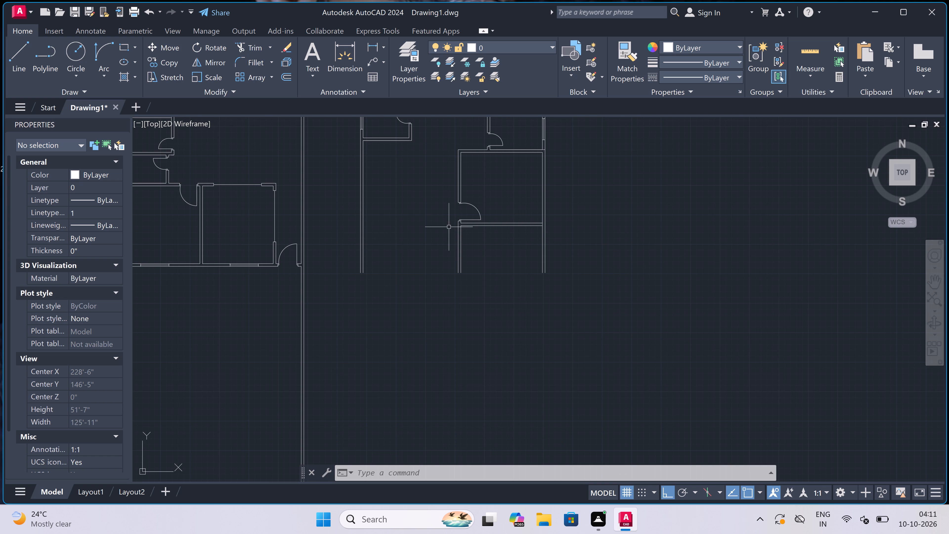
Extend both faces of the western block's south wall east from its door to the second block's west wall.
scroll(319, 245, "up", 2)
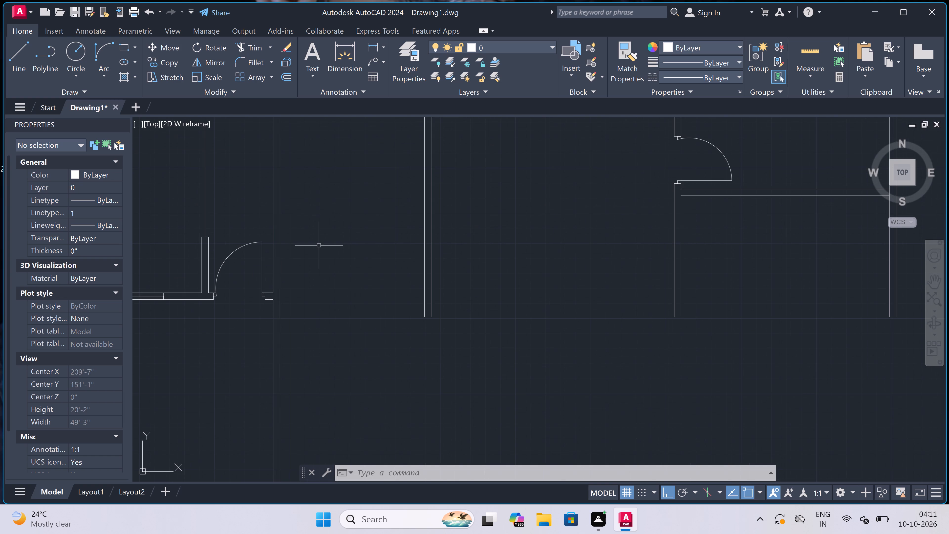
type("ex")
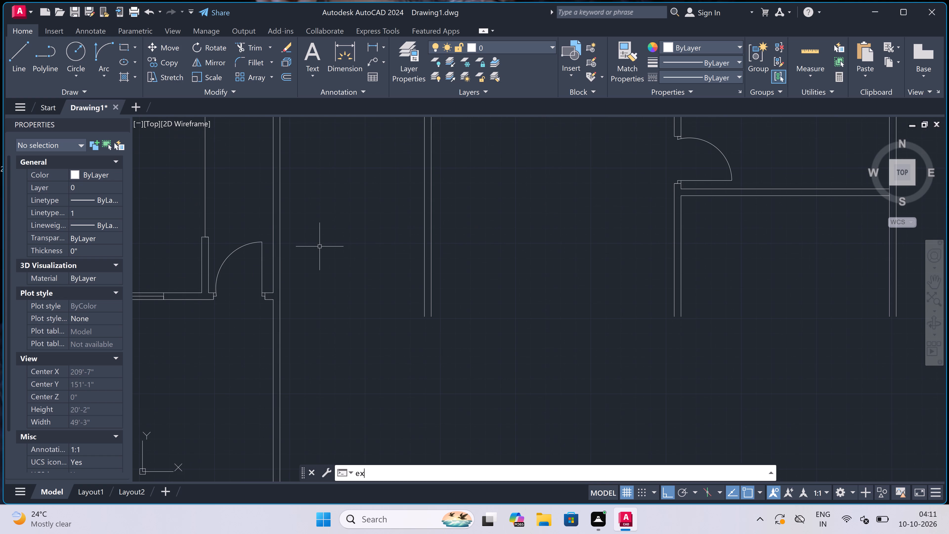
key("space")
scroll(279, 297, "up", 2)
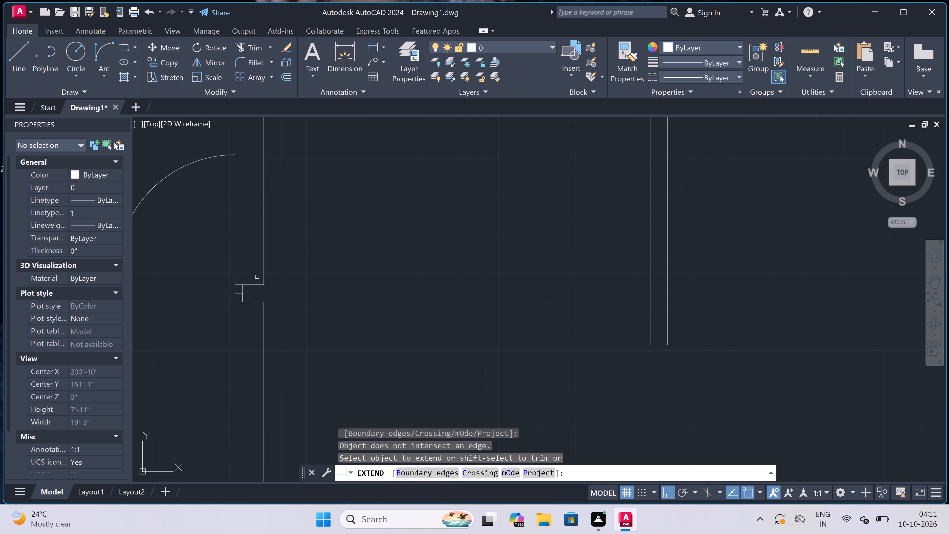
left_click(258, 276)
left_click(248, 325)
left_click(253, 317)
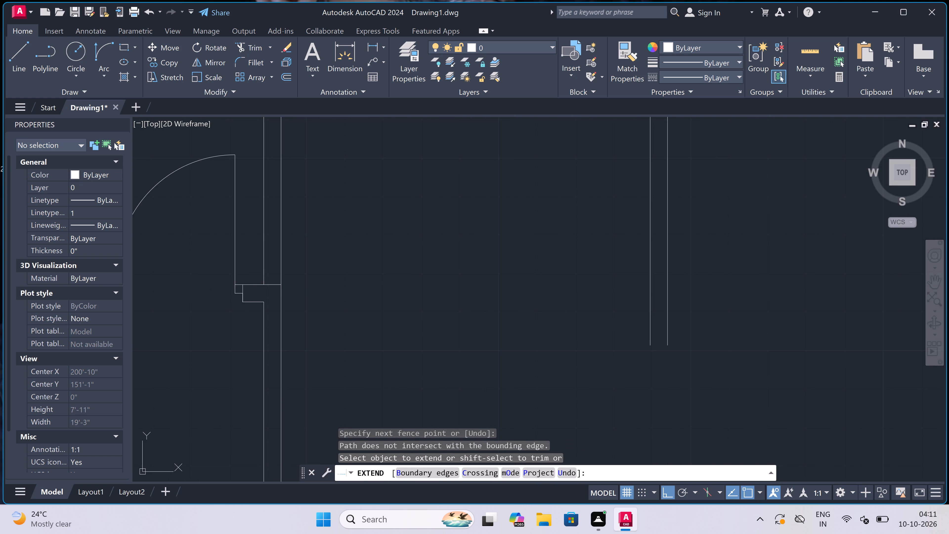
left_click(253, 274)
scroll(253, 274, "down", 3)
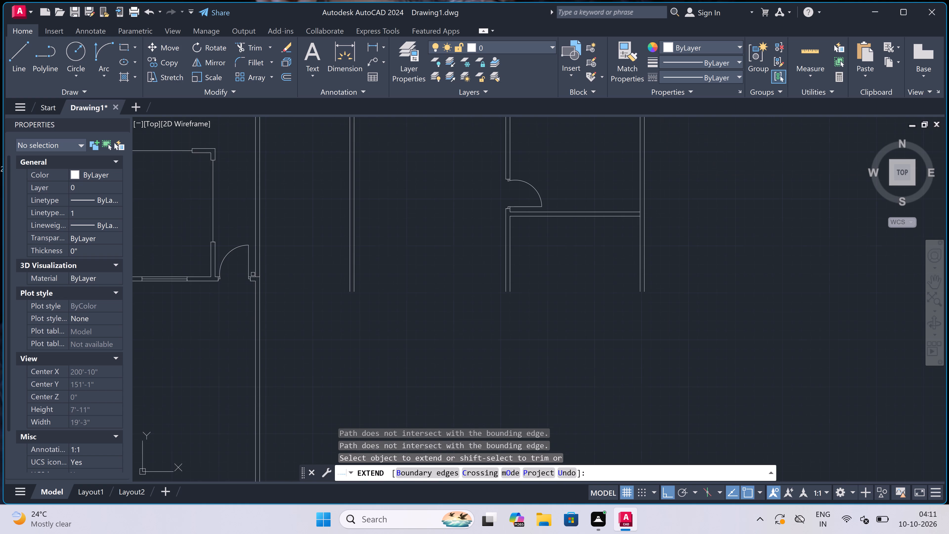
left_click(253, 274)
left_click(253, 290)
scroll(253, 279, "up", 3)
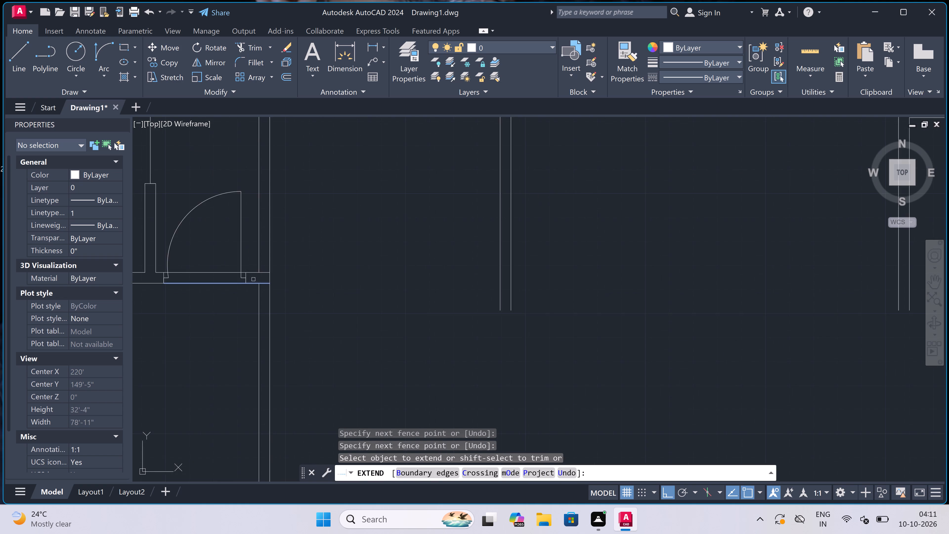
left_click(252, 296)
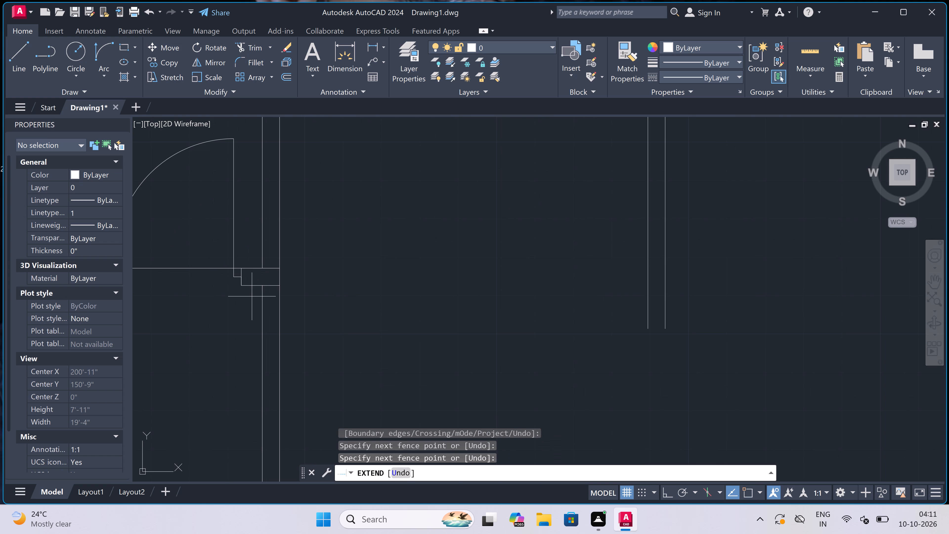
left_click(269, 266)
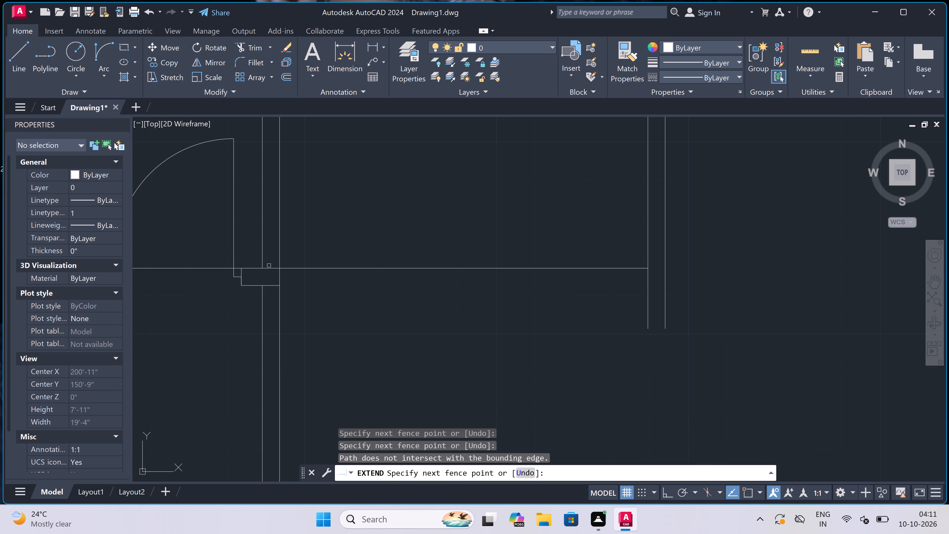
left_click(269, 277)
left_click(274, 299)
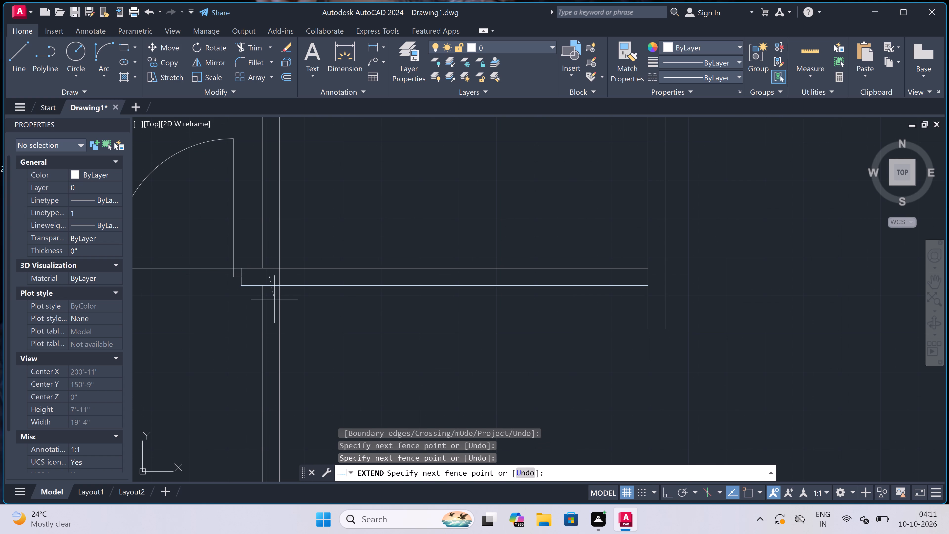
Extend both south wall faces further east, past the central wall, to the outer face of the second block's east wall.
scroll(365, 250, "down", 4)
left_click(394, 229)
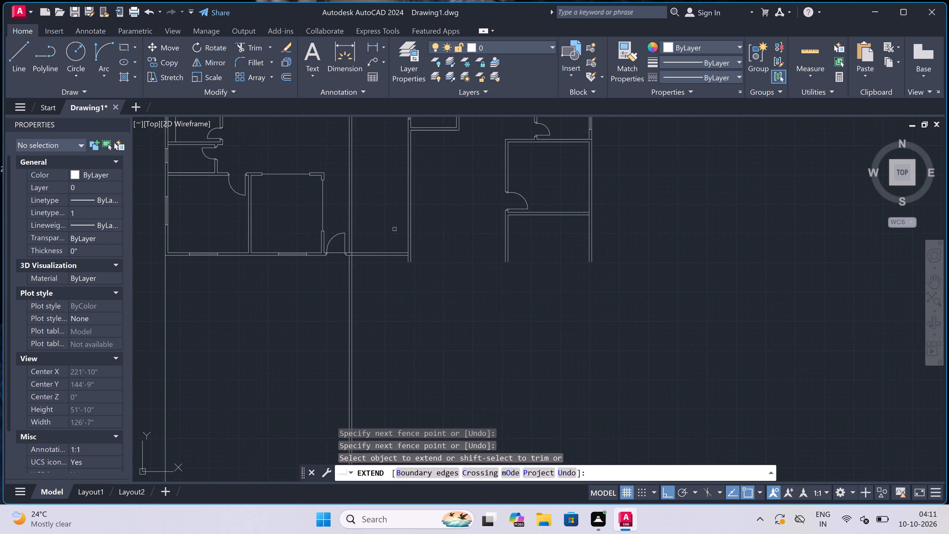
left_click(394, 301)
left_click(394, 230)
left_click(394, 299)
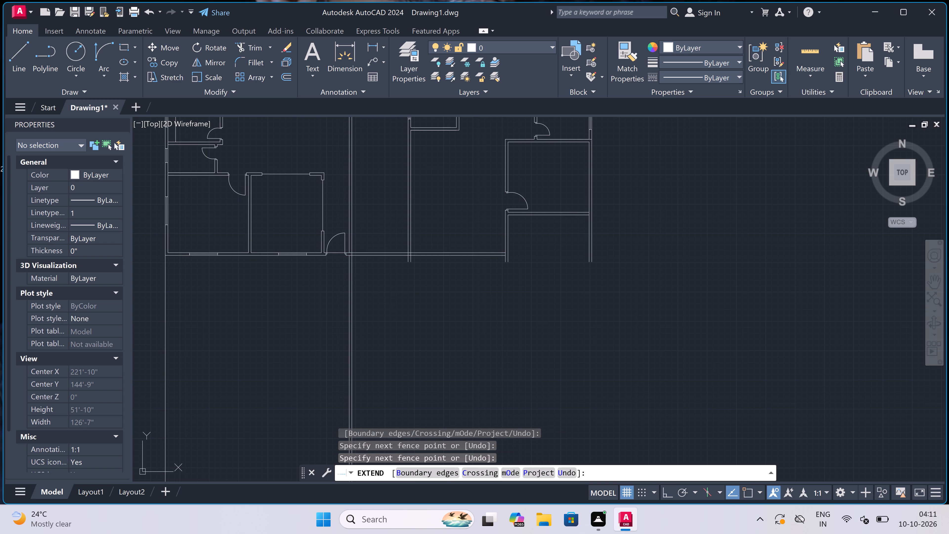
left_click(452, 241)
left_click(460, 312)
left_click(475, 230)
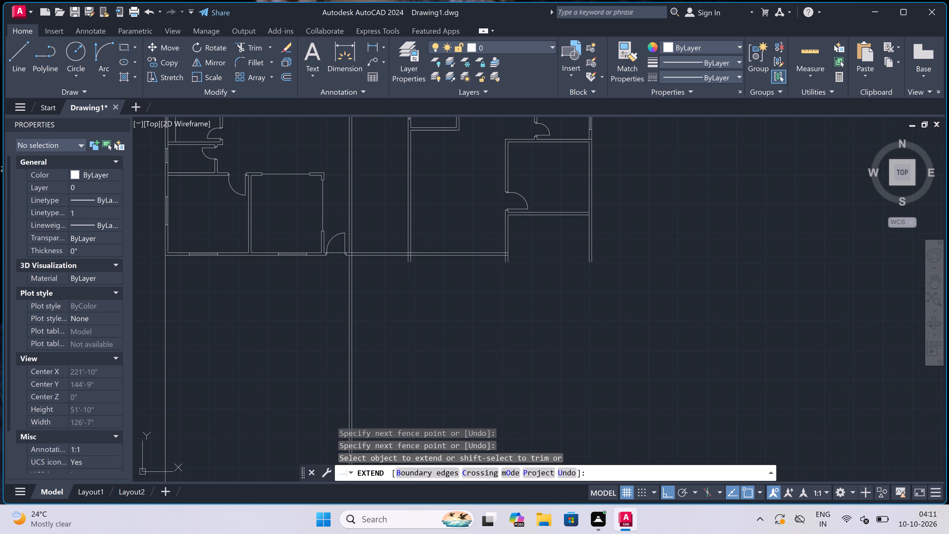
left_click(476, 292)
left_click(585, 235)
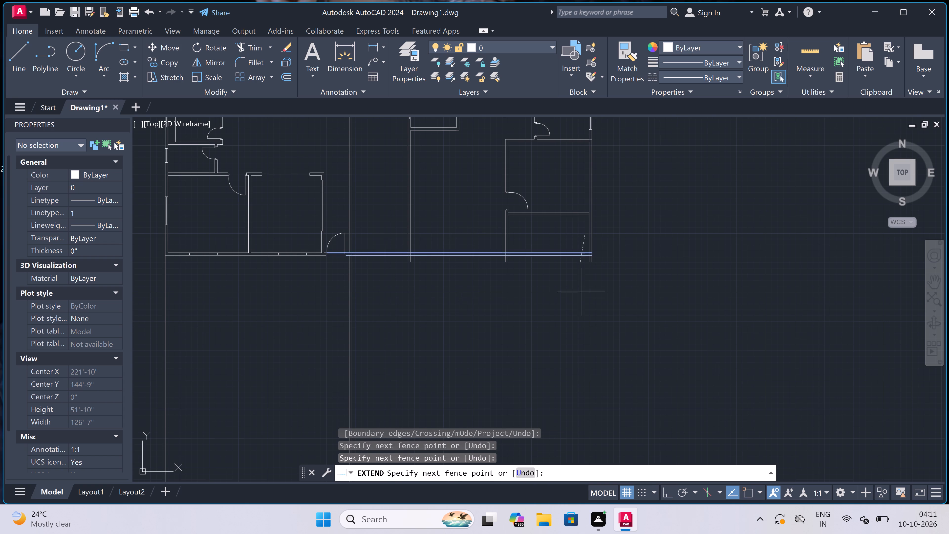
left_click(582, 303)
key("Escape")
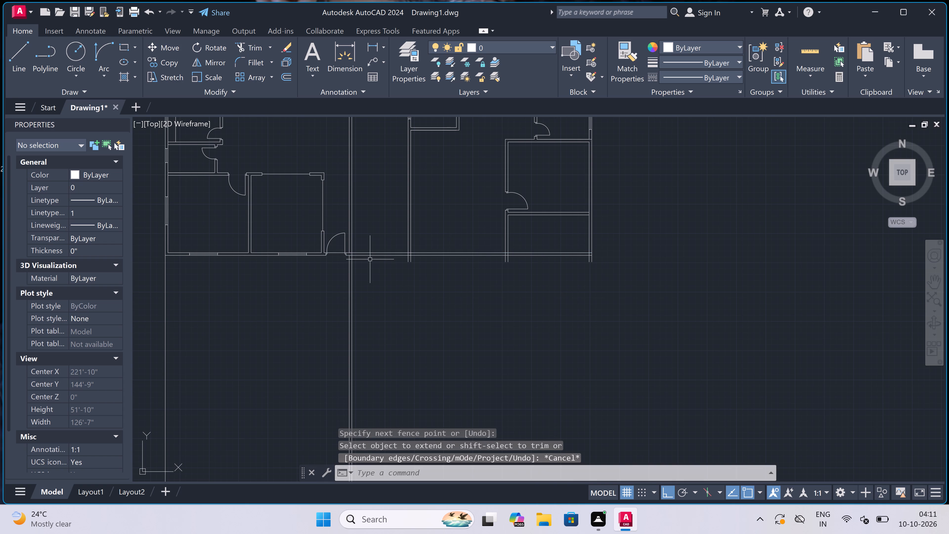
Trim the extended south wall line out of the western block's door opening.
key("t")
key("r")
key("space")
scroll(356, 252, "up", 3)
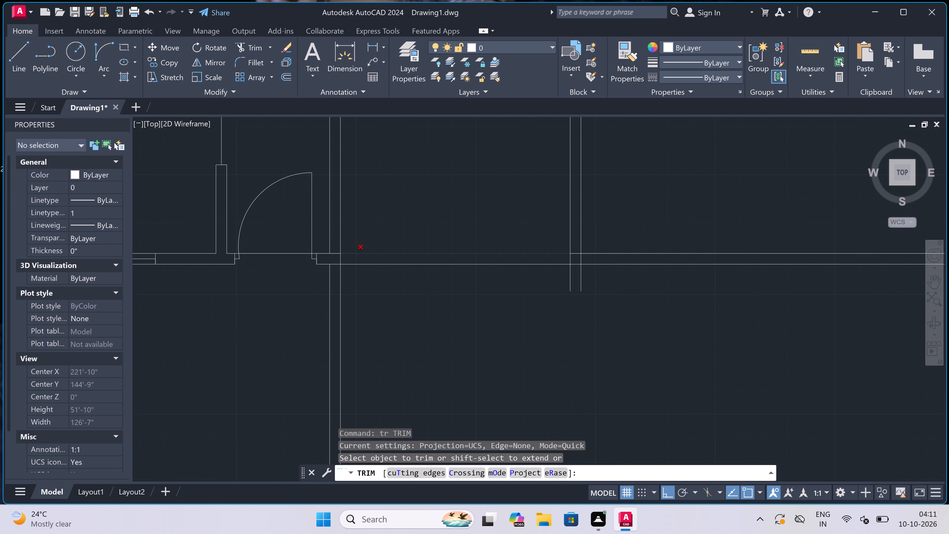
scroll(319, 261, "up", 2)
left_click(268, 239)
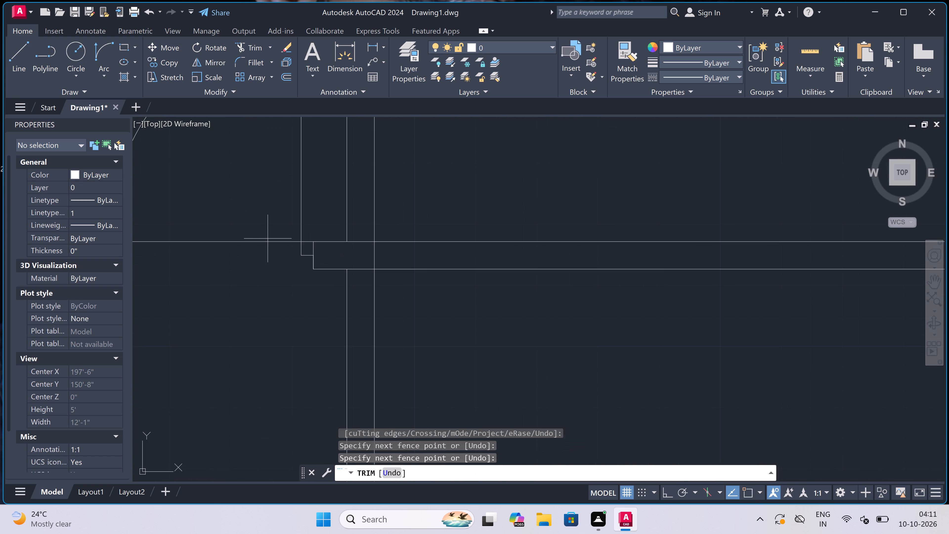
scroll(268, 239, "down", 2)
left_click(267, 240)
left_click(261, 262)
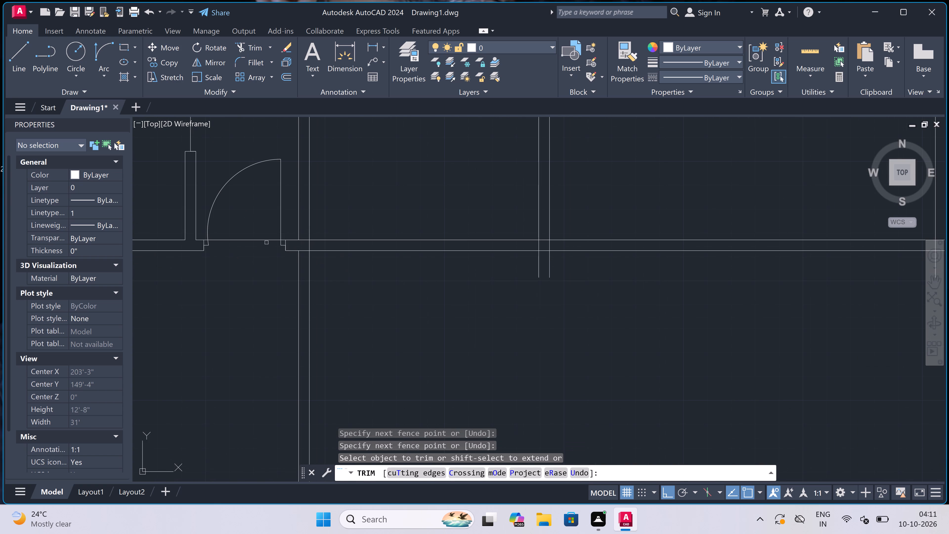
left_click(266, 236)
left_click(258, 270)
Trim the extended south wall lines inside the western block's east wall and across the open gap between the two blocks.
scroll(297, 252, "up", 4)
left_click(341, 163)
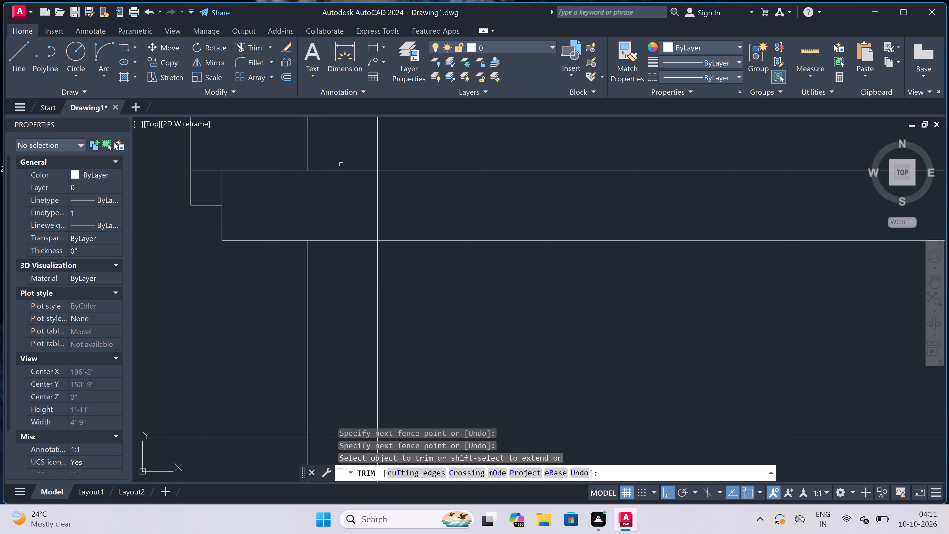
left_click(334, 202)
scroll(334, 203, "down", 5)
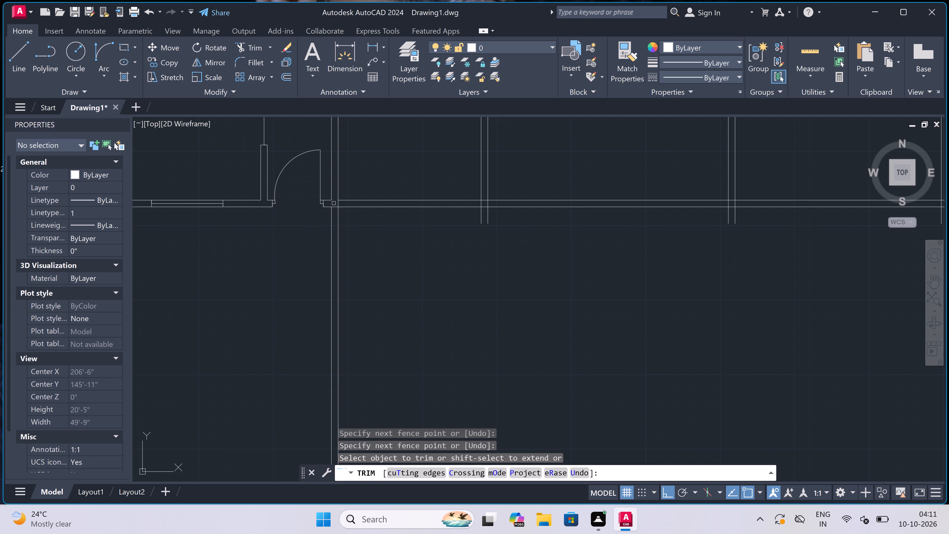
left_click(383, 192)
left_click(381, 276)
scroll(381, 276, "down", 4)
Trim the overlapping lines at the second block's southwest corner and the west wall ends projecting below the south wall.
scroll(404, 253, "up", 4)
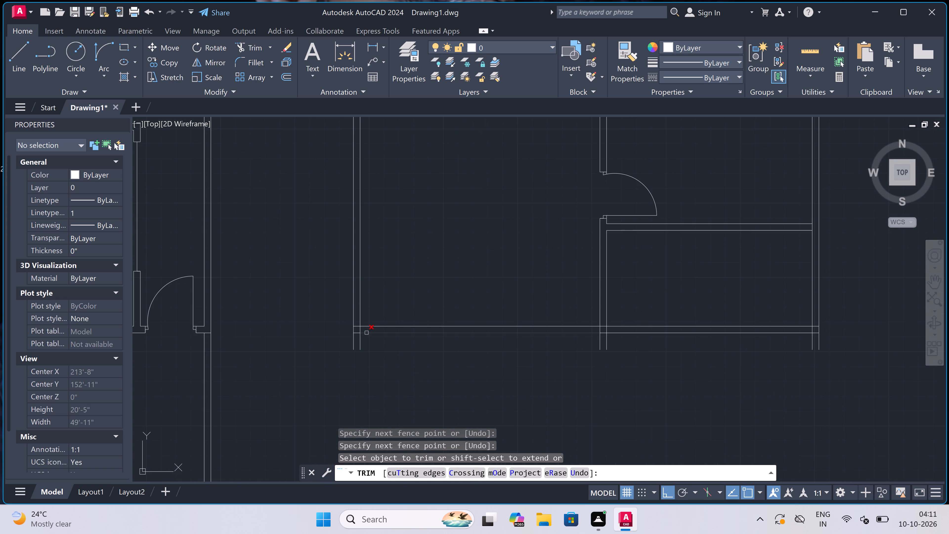
scroll(367, 333, "up", 3)
left_click(324, 303)
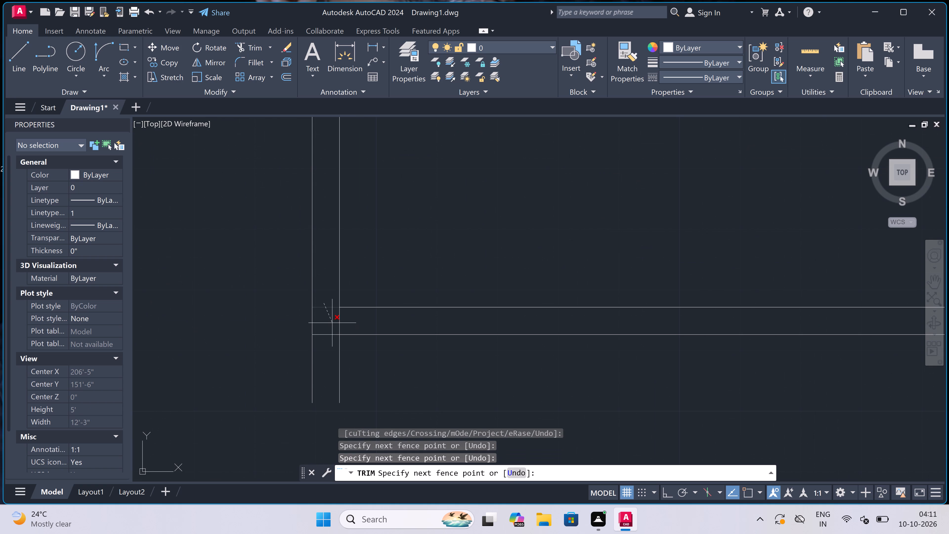
double_click(332, 324)
left_click(364, 320)
left_click(328, 318)
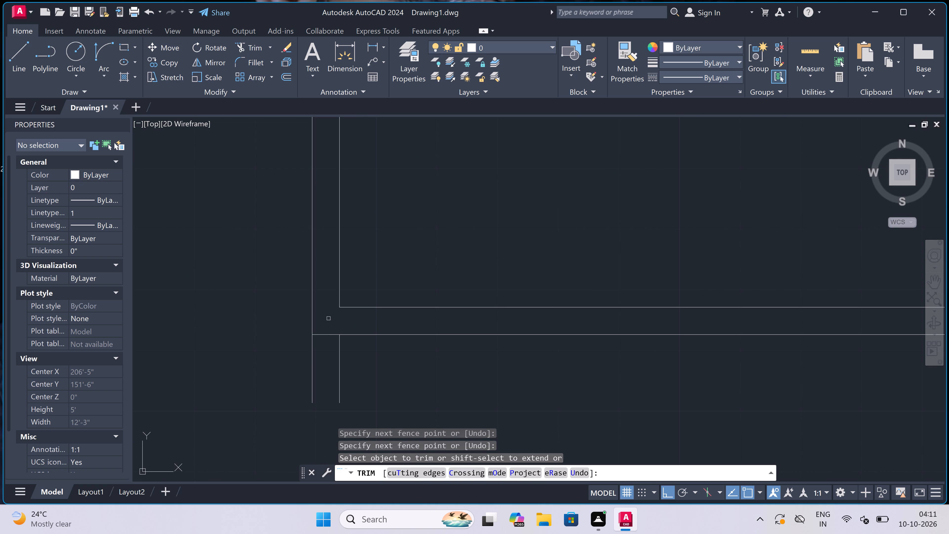
scroll(328, 318, "down", 3)
scroll(340, 337, "up", 1)
left_click(340, 329)
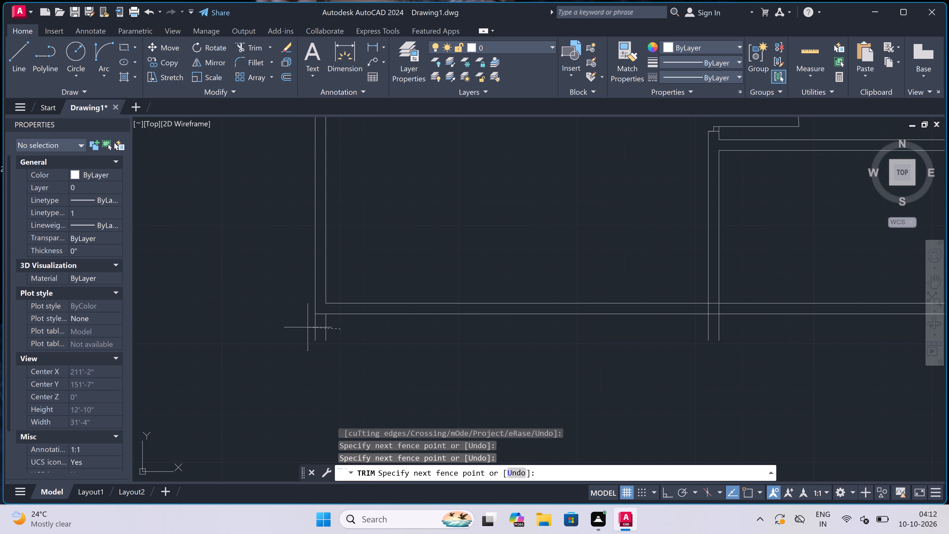
left_click(299, 327)
Trim the second block's central wall junction with the south wall open and remove the central wall ends projecting below it.
scroll(299, 327, "down", 3)
scroll(403, 327, "up", 4)
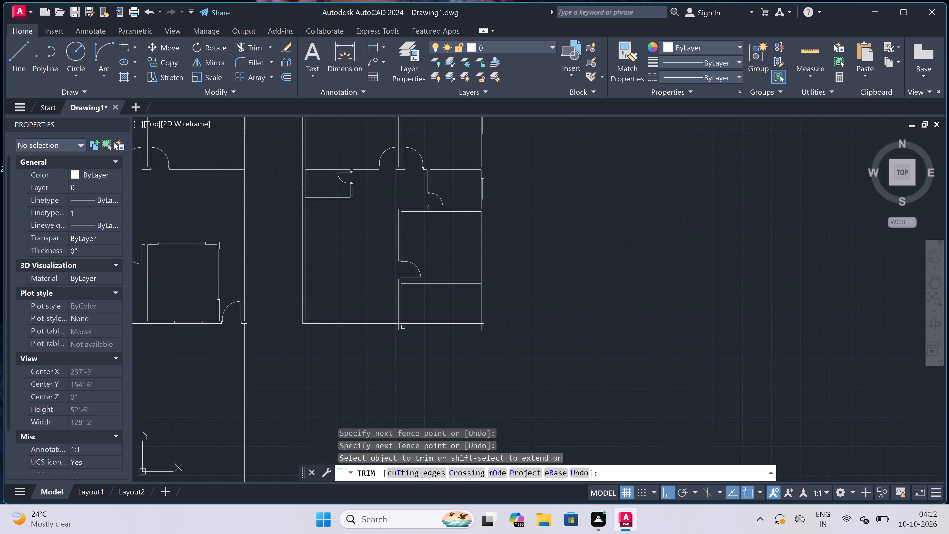
scroll(391, 304, "up", 2)
left_click(349, 297)
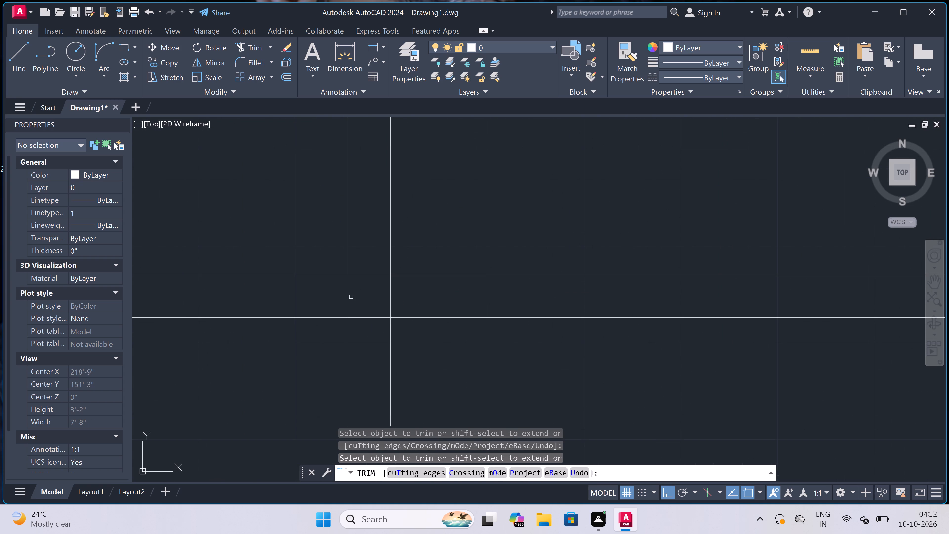
left_click(406, 300)
left_click(356, 297)
left_click(367, 297)
left_click(370, 251)
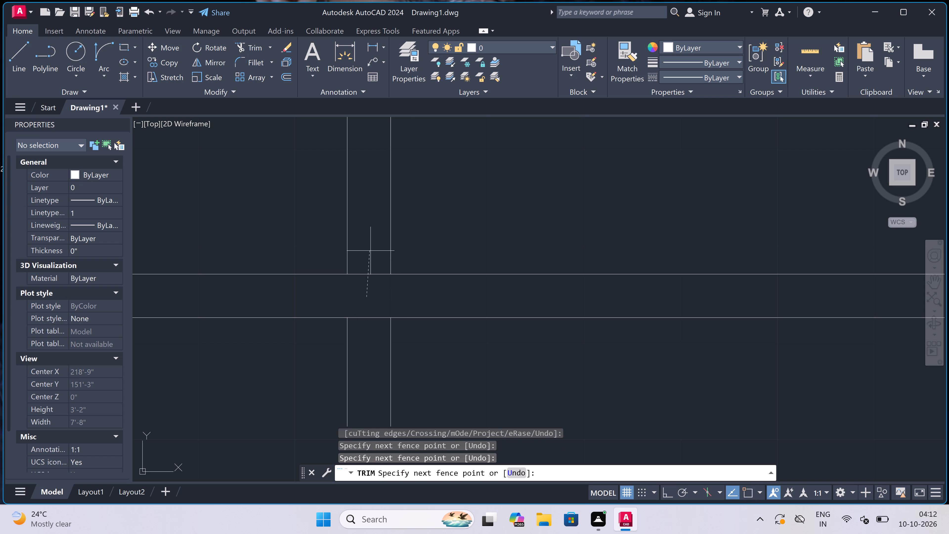
scroll(370, 251, "down", 2)
scroll(381, 290, "up", 1)
left_click(386, 289)
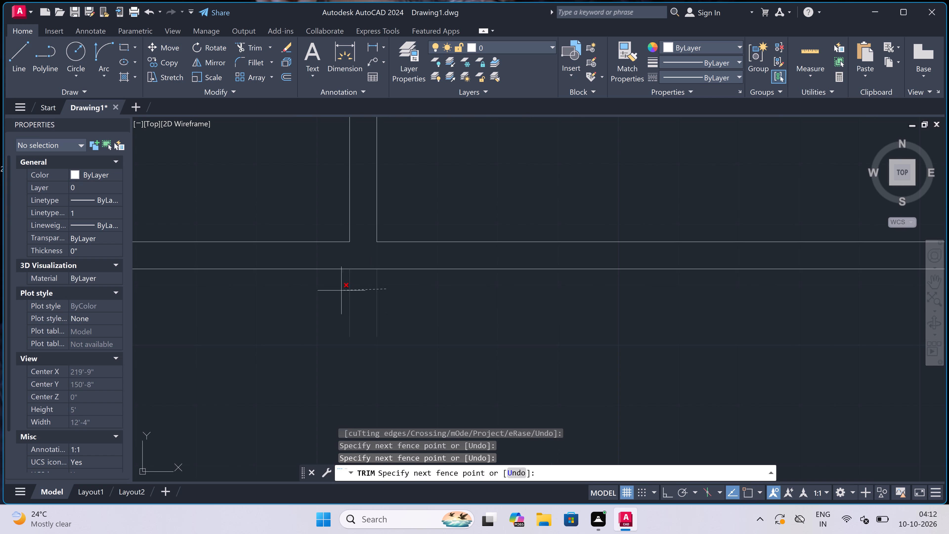
left_click(341, 290)
Trim the projecting east wall ends and the overlapping inner lines at the second block's southeast corner.
scroll(343, 289, "down", 5)
scroll(426, 295, "up", 3)
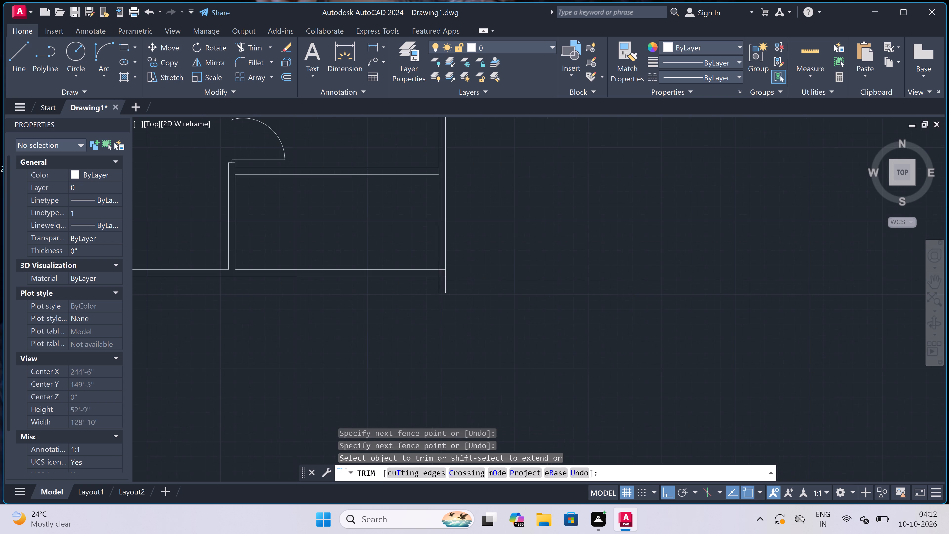
scroll(452, 269, "up", 3)
left_click(492, 268)
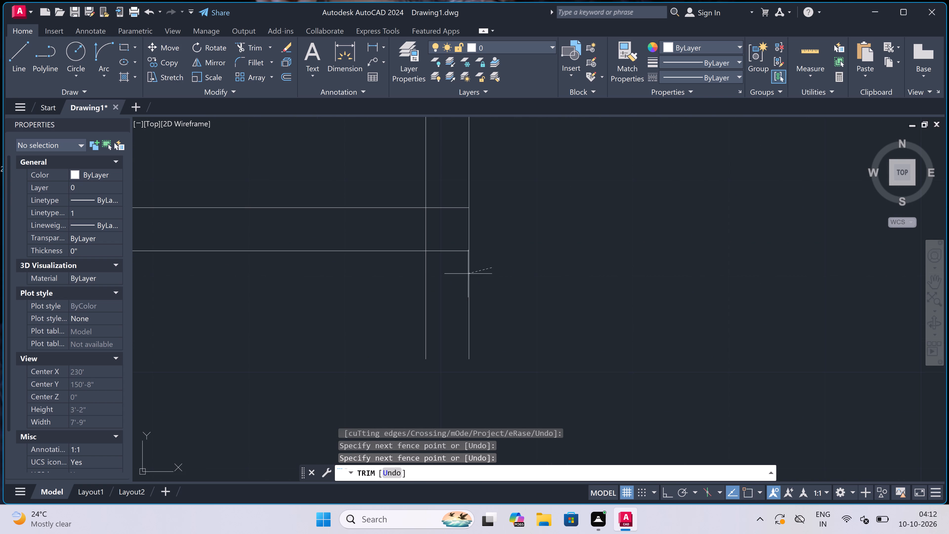
left_click(415, 280)
left_click(445, 197)
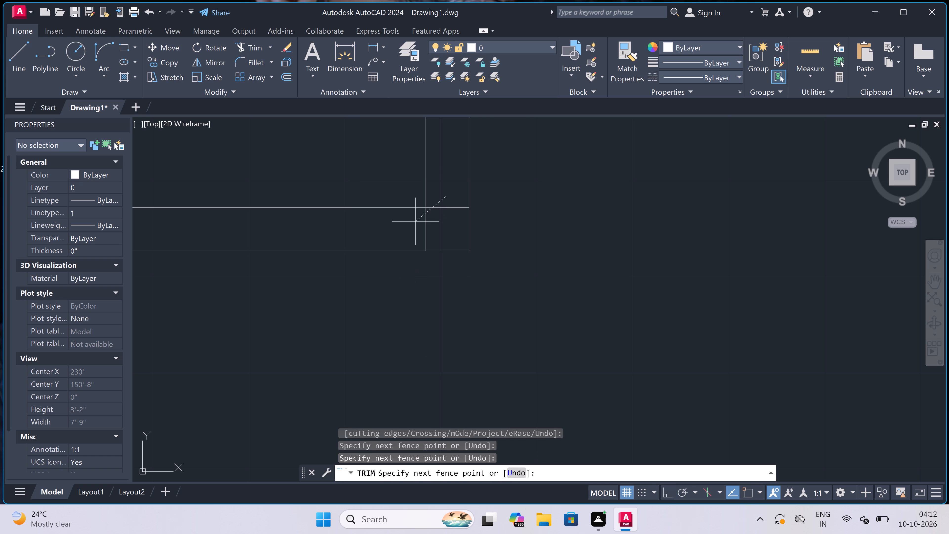
left_click(409, 234)
scroll(469, 290, "down", 7)
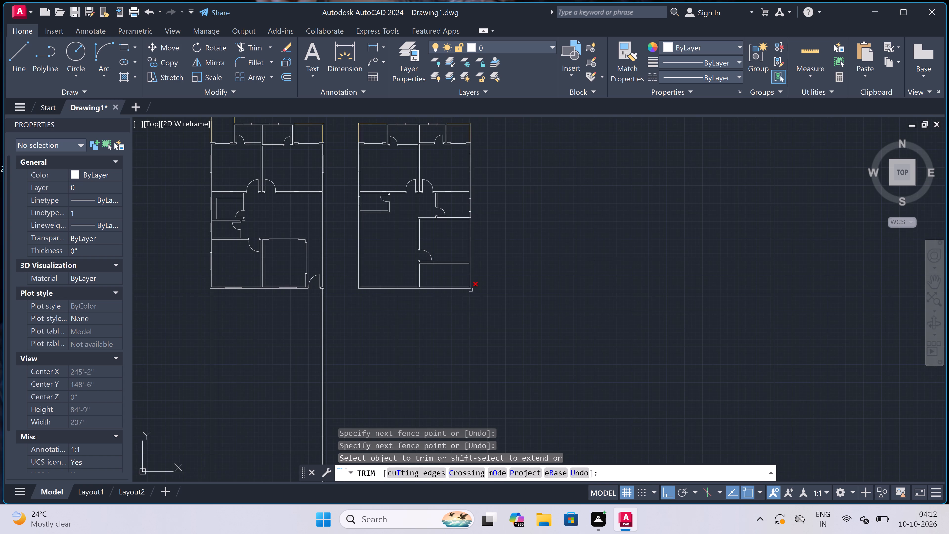
scroll(450, 276, "up", 3)
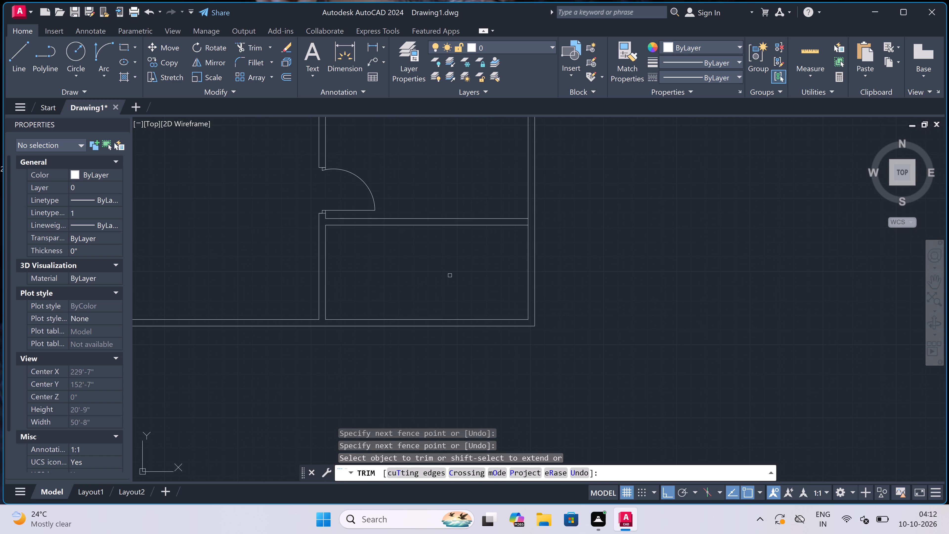
scroll(450, 275, "down", 2)
scroll(422, 278, "down", 1)
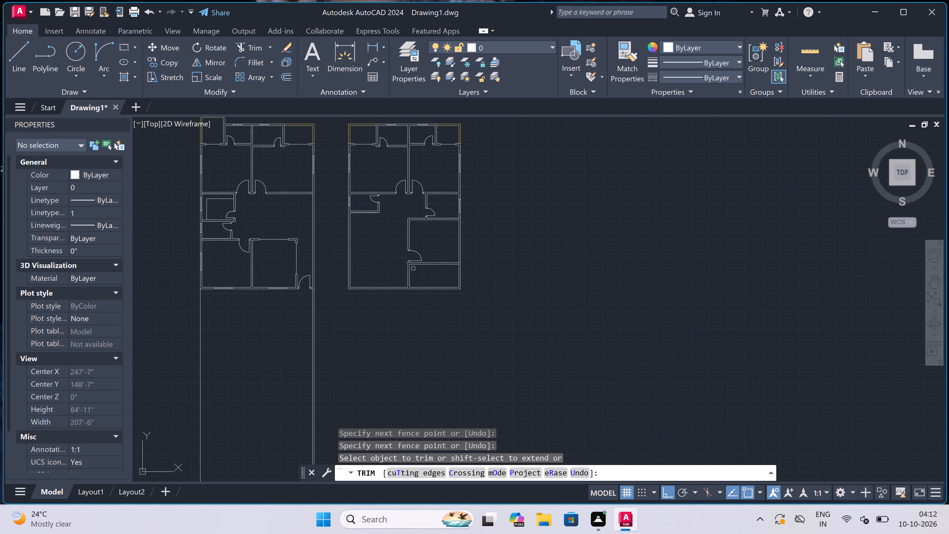
scroll(398, 267, "up", 2)
scroll(398, 267, "down", 1)
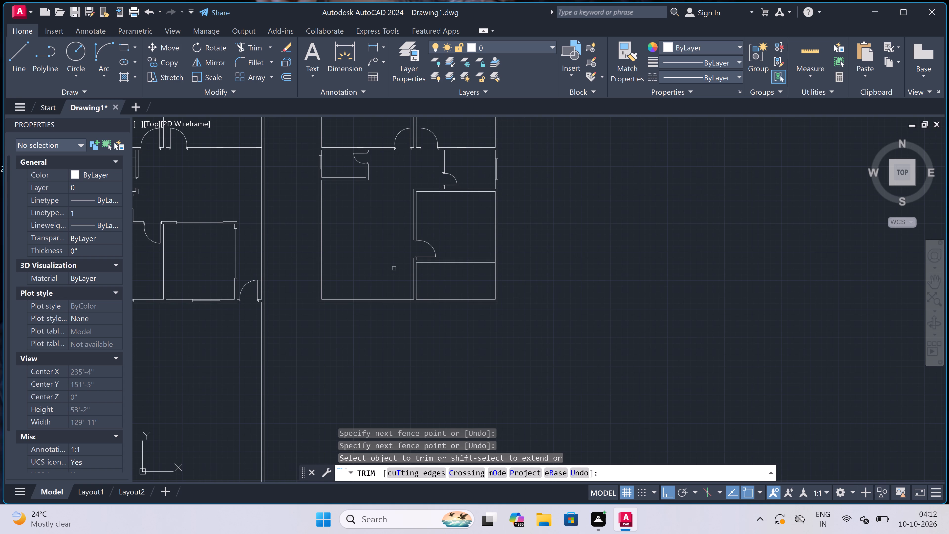
key("Escape")
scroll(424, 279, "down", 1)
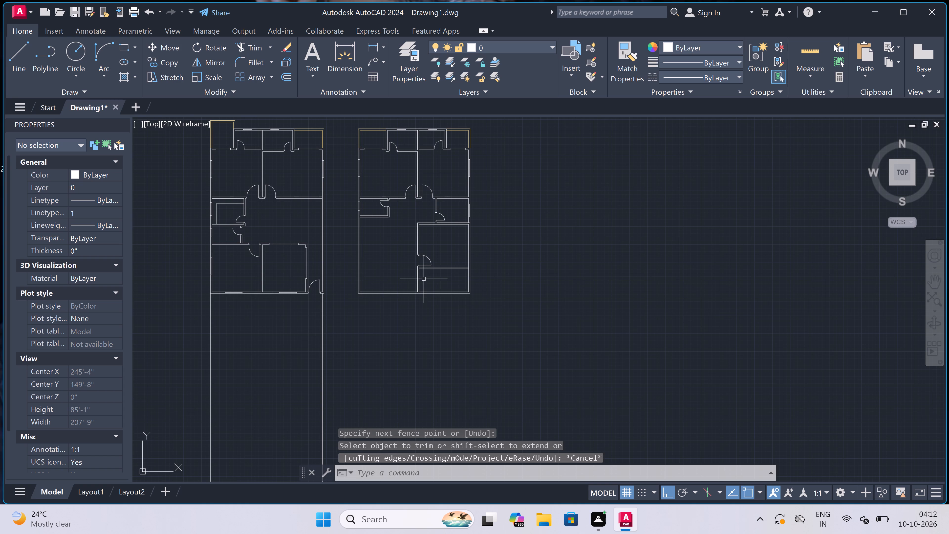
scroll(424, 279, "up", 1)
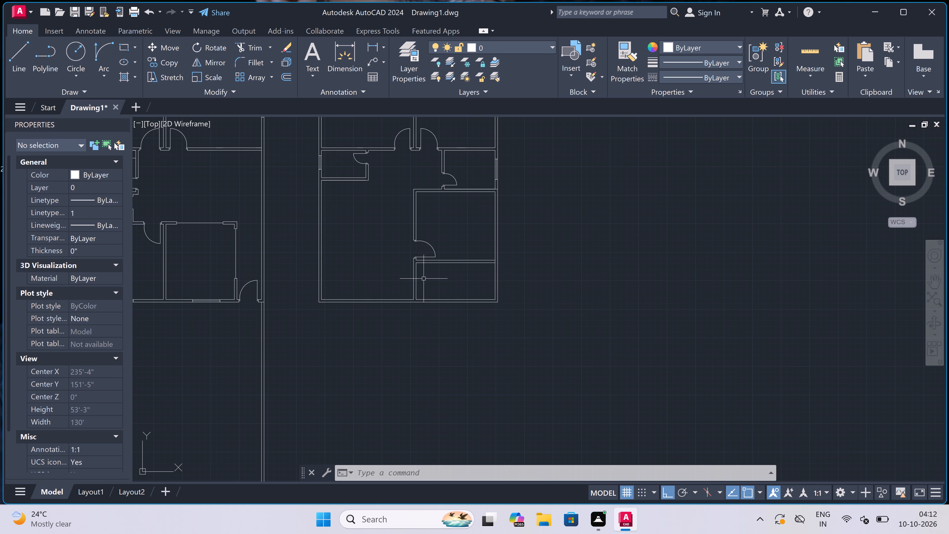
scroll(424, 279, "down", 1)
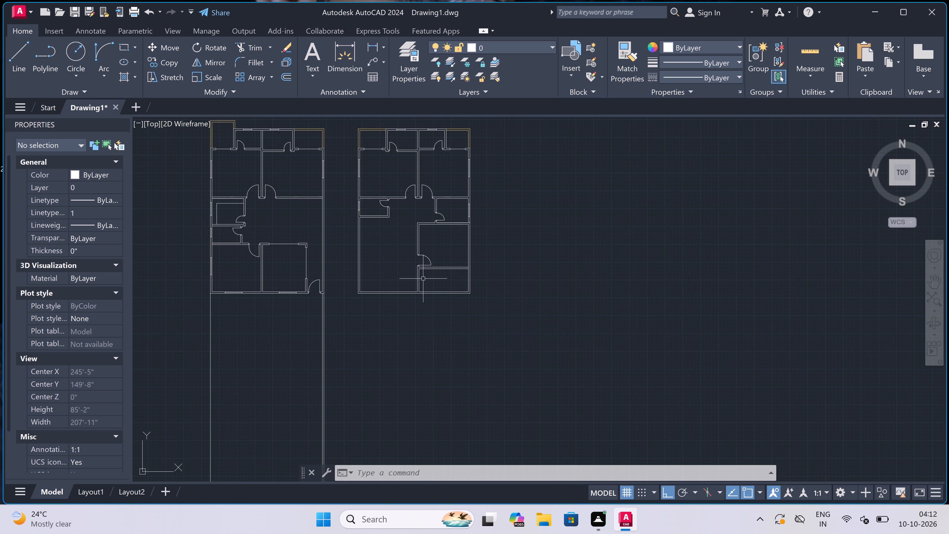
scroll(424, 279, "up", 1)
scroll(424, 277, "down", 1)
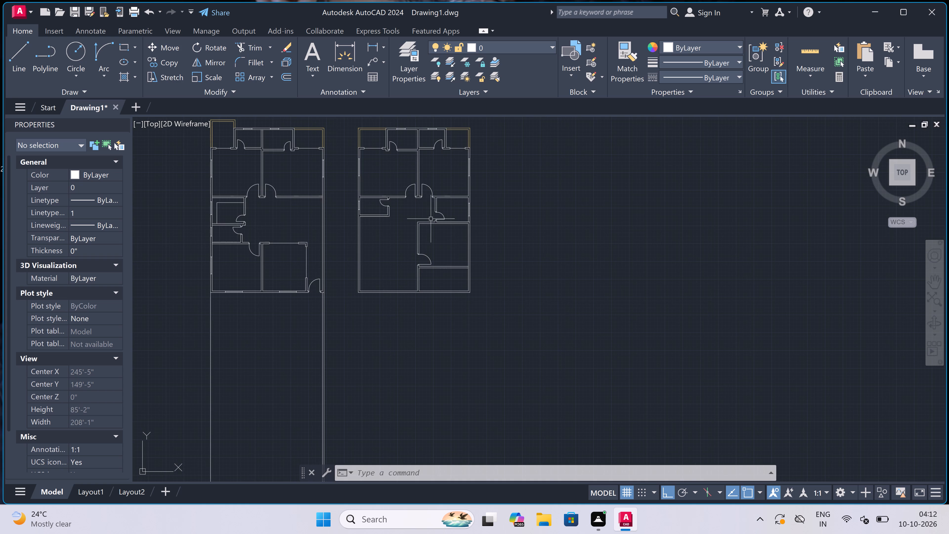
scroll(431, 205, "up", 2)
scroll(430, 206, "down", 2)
Move the second block's central wall, middle and southern partitions and their doors a short distance north along the east wall.
scroll(432, 164, "up", 1)
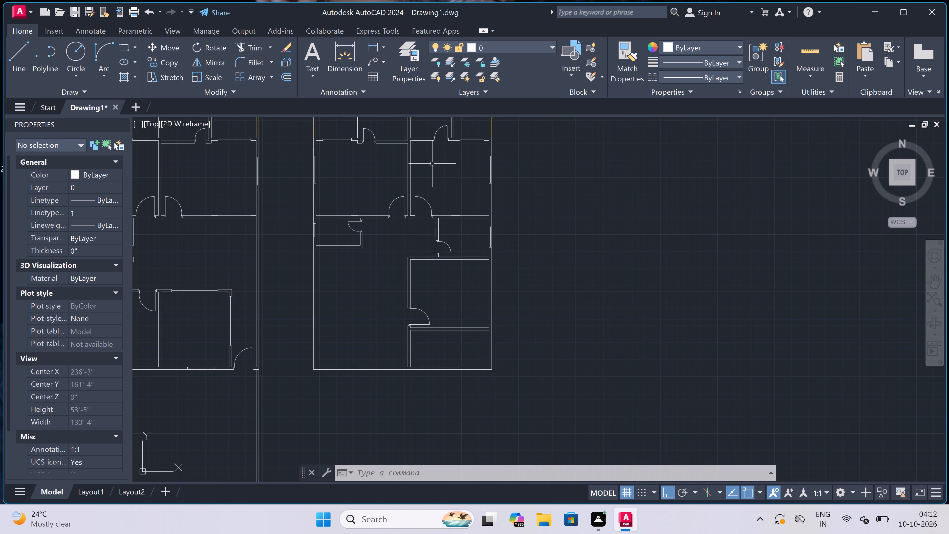
left_click(456, 177)
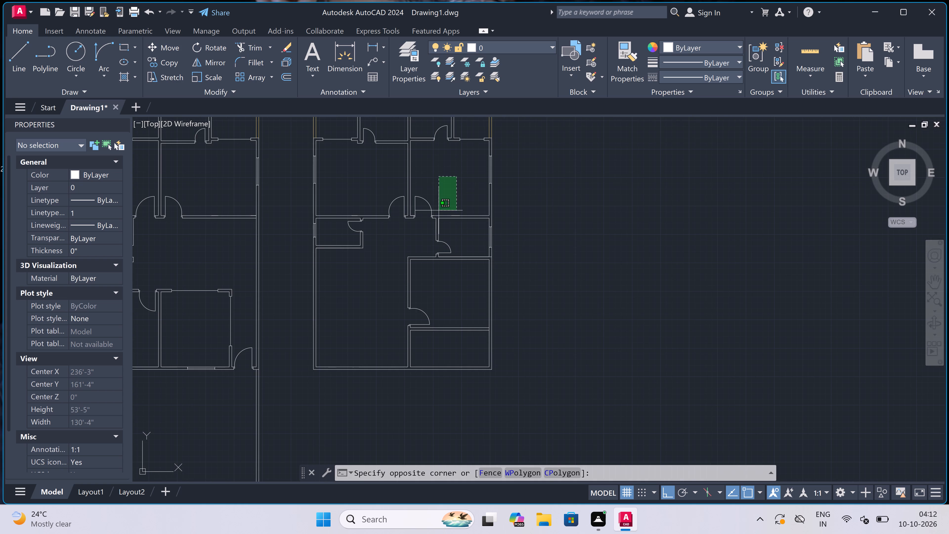
left_click(327, 348)
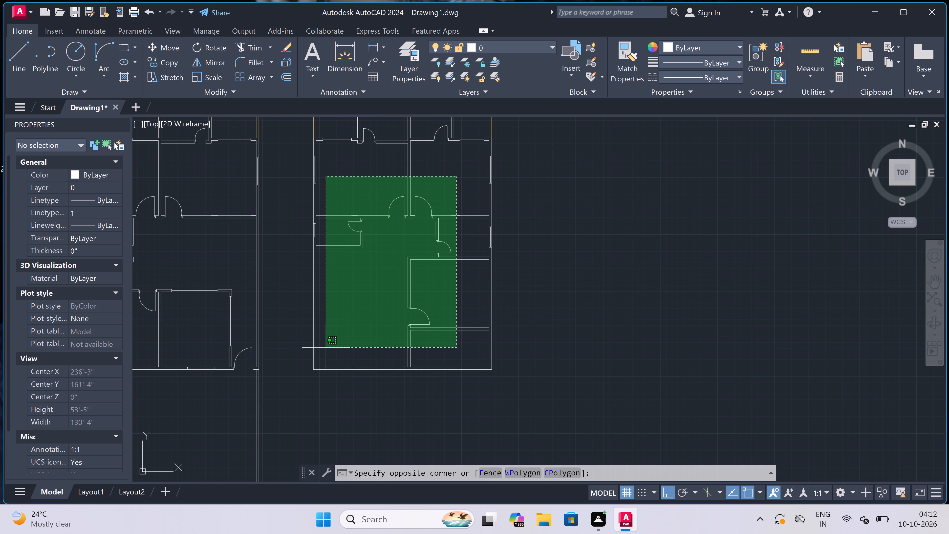
left_click(169, 45)
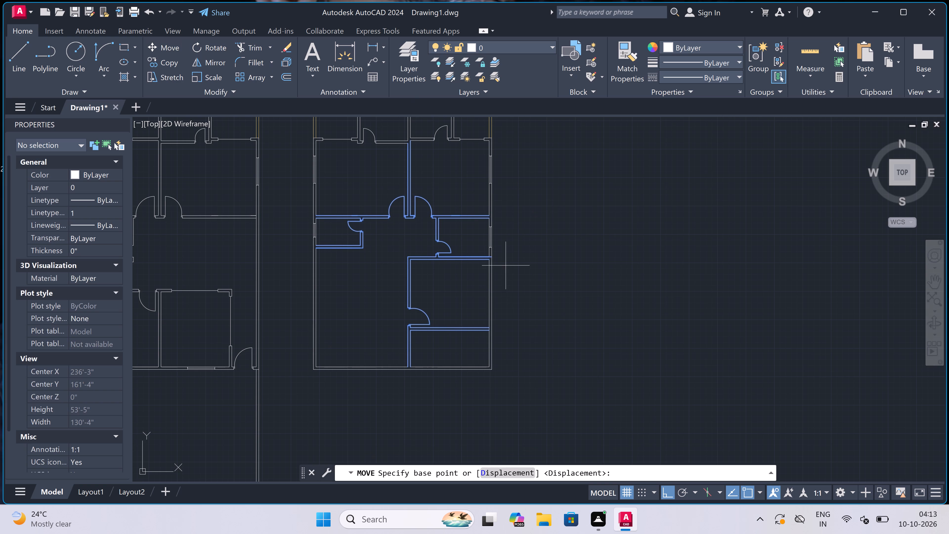
scroll(489, 257, "up", 4)
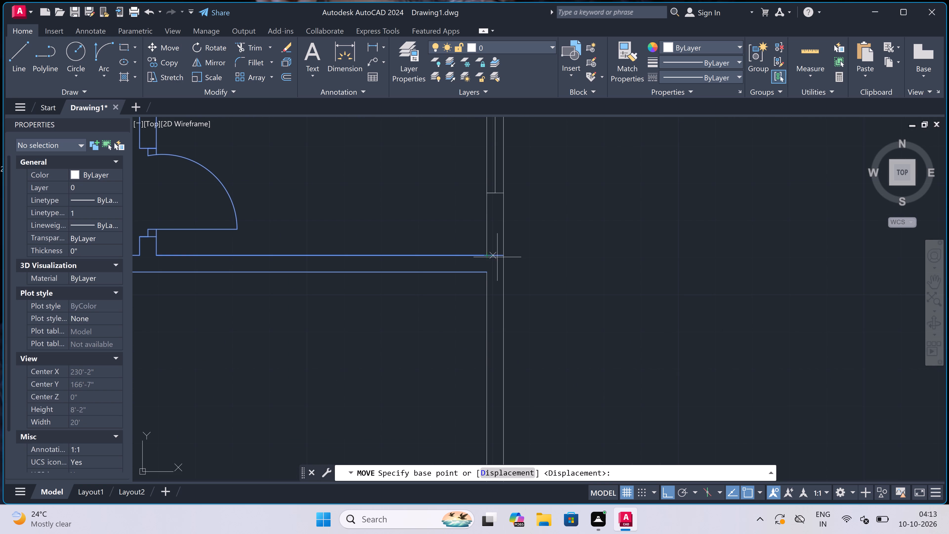
left_click(499, 255)
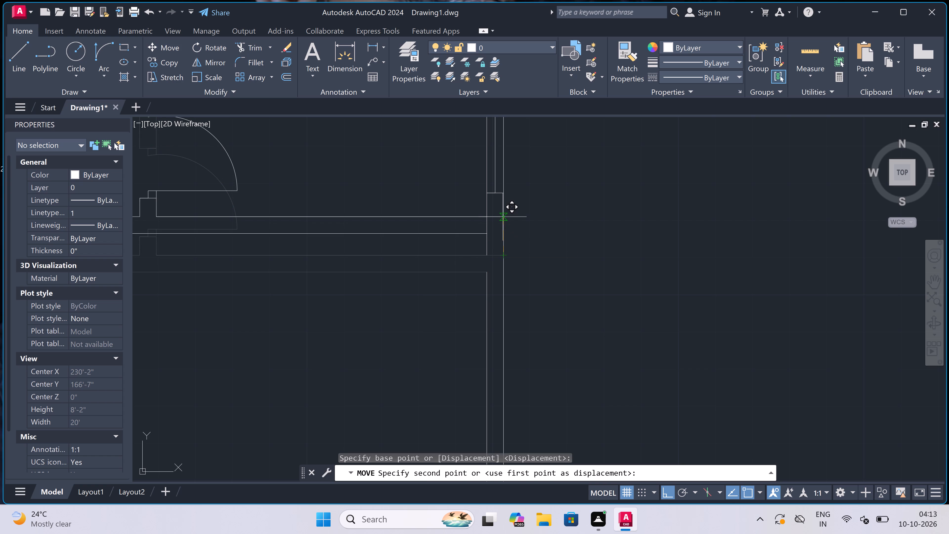
left_click(502, 210)
Examine the second block's shifted partitions and south side, alongside the western block.
scroll(501, 210, "down", 5)
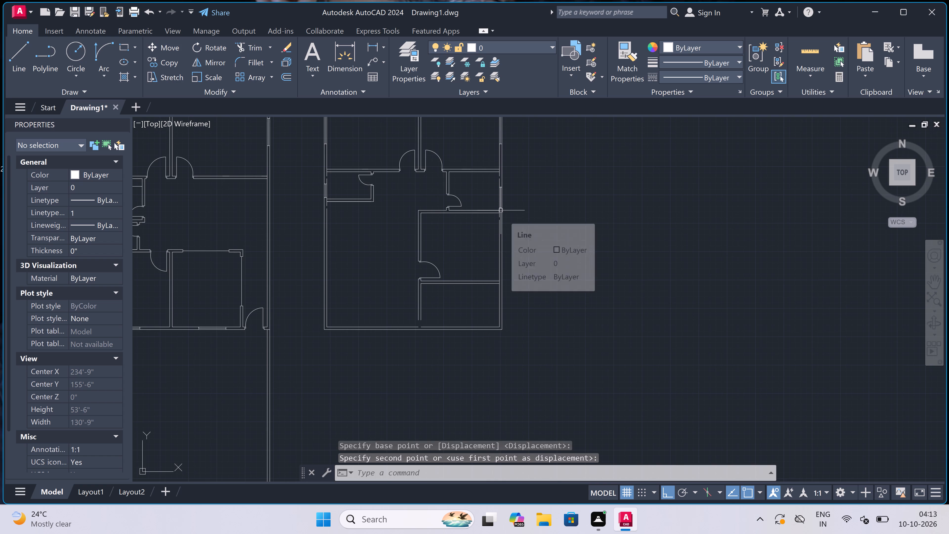
scroll(501, 210, "down", 2)
scroll(490, 243, "up", 1)
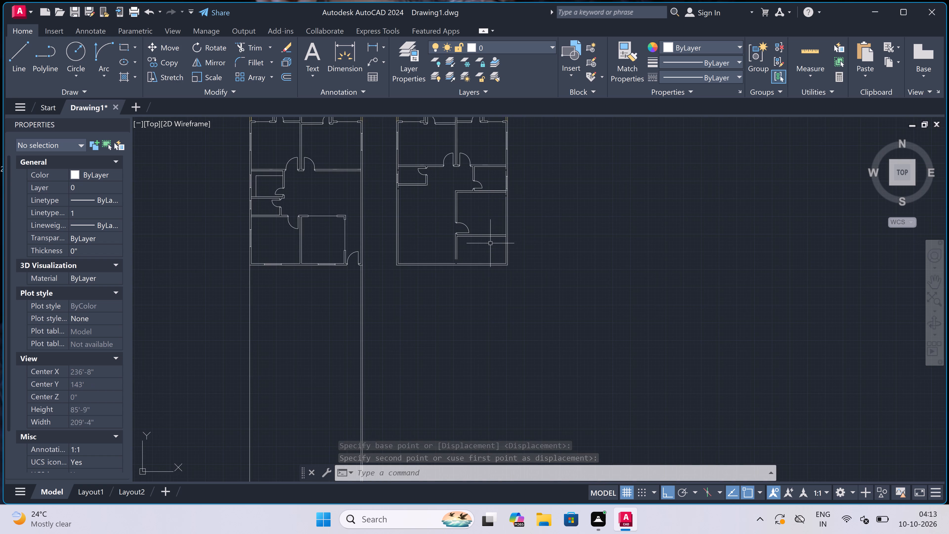
scroll(490, 243, "down", 1)
scroll(497, 226, "up", 1)
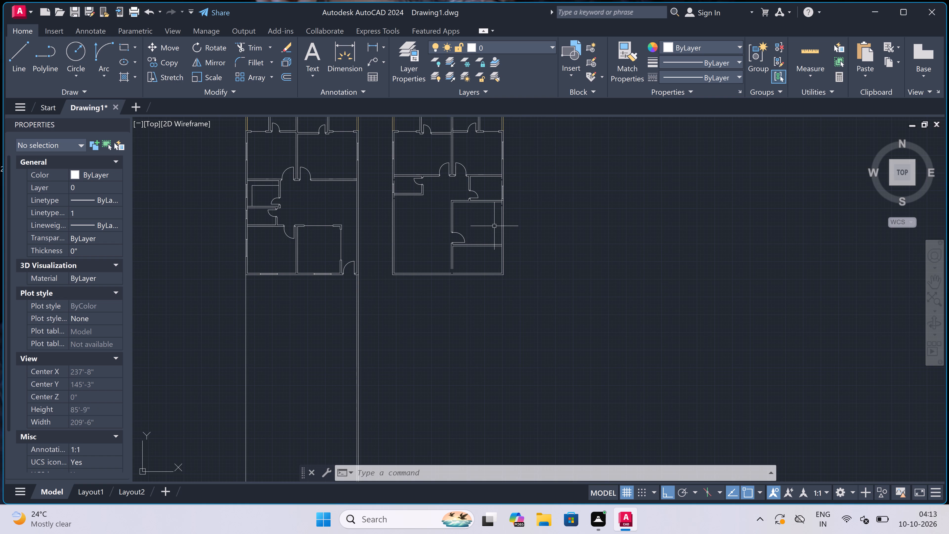
scroll(401, 269, "up", 2)
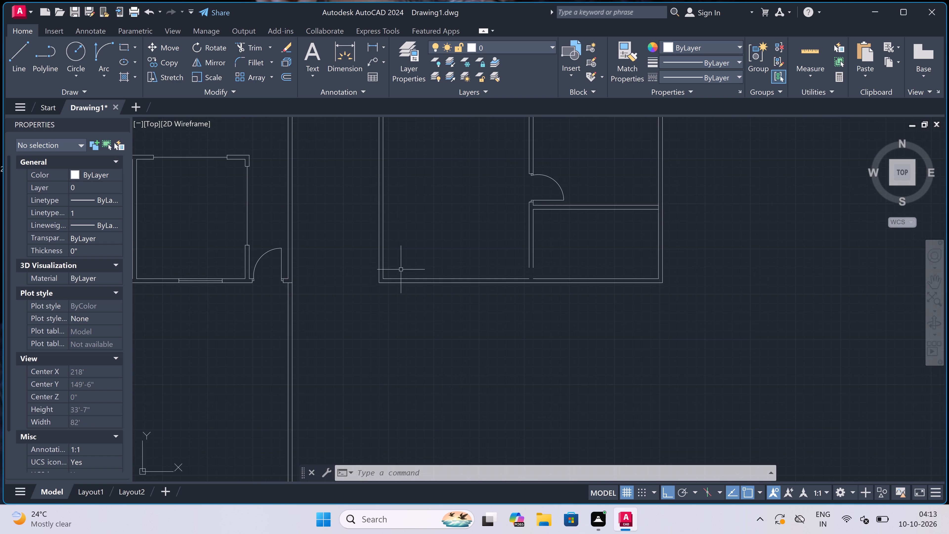
scroll(398, 273, "down", 3)
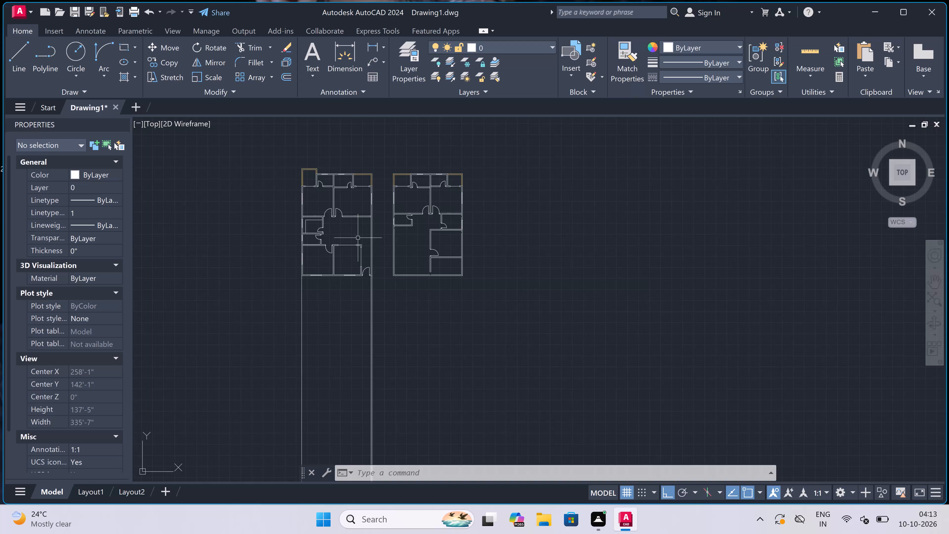
Undo the northward move of the second block's central wall, partitions and doors.
scroll(388, 257, "up", 3)
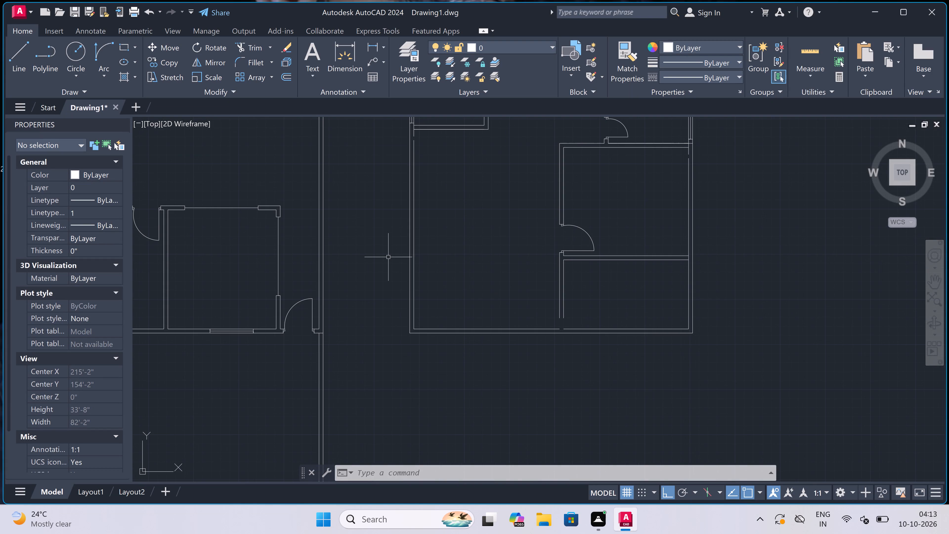
key("ctrl+z")
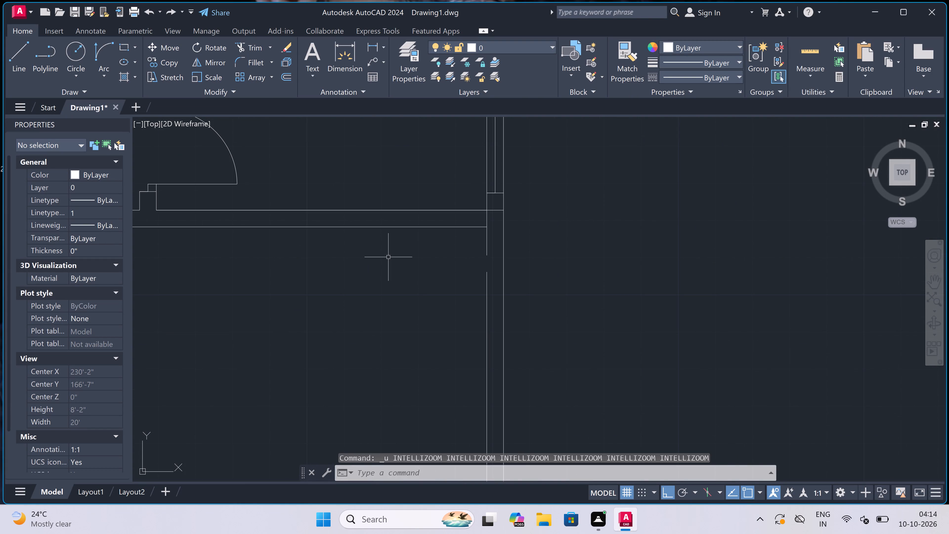
key("ctrl+z")
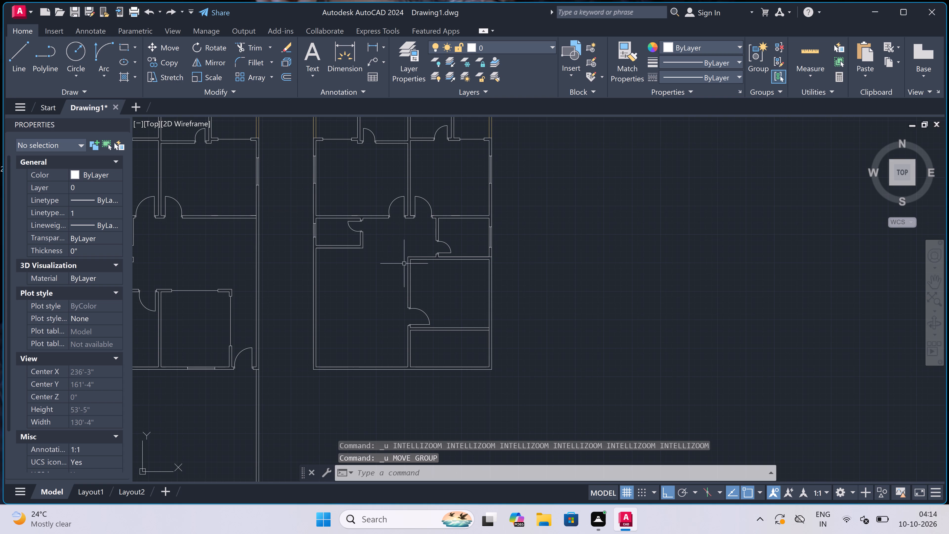
Draw the southeast room's extension outline 10' south from the southern partition's central-wall corner, east to the east wall's outer line, and north to the block's corner.
scroll(419, 267, "down", 3)
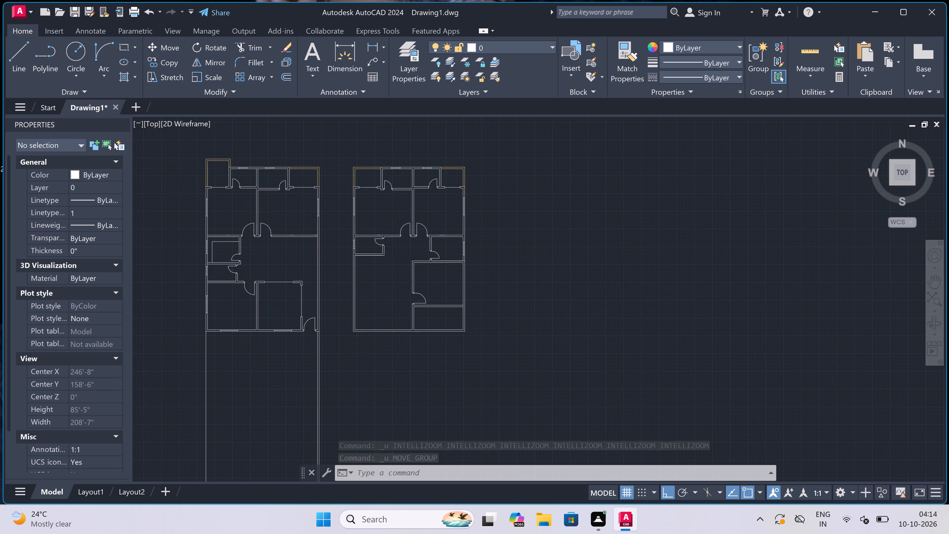
scroll(393, 292, "up", 3)
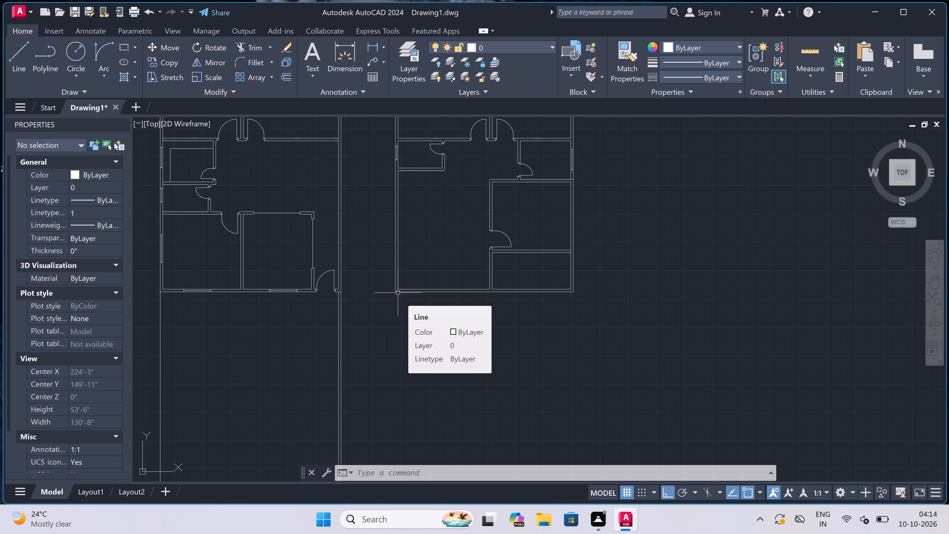
scroll(398, 293, "up", 1)
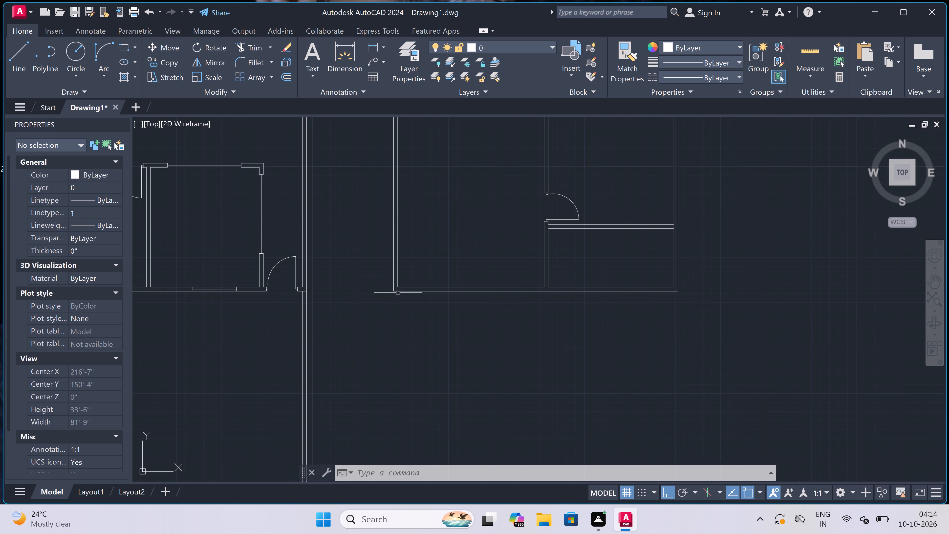
scroll(398, 293, "down", 3)
scroll(408, 277, "up", 1)
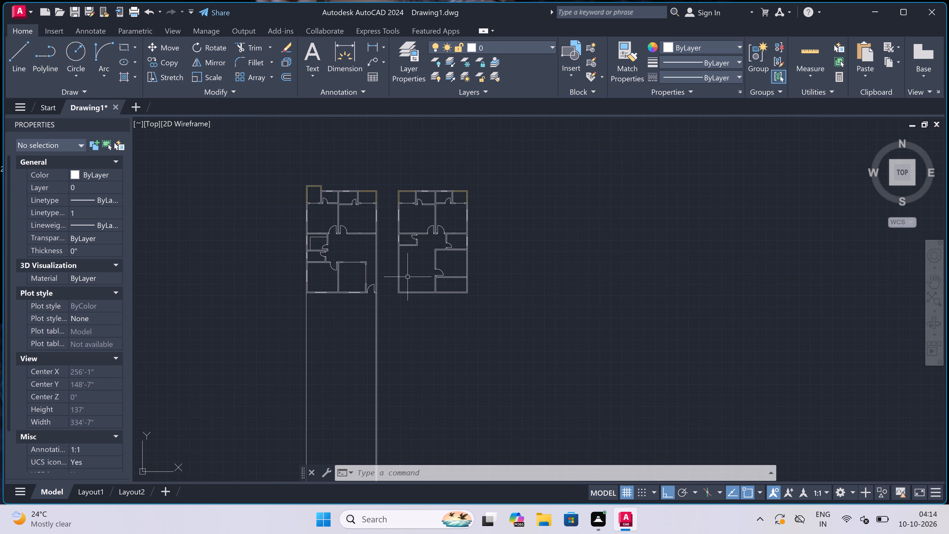
scroll(408, 277, "up", 1)
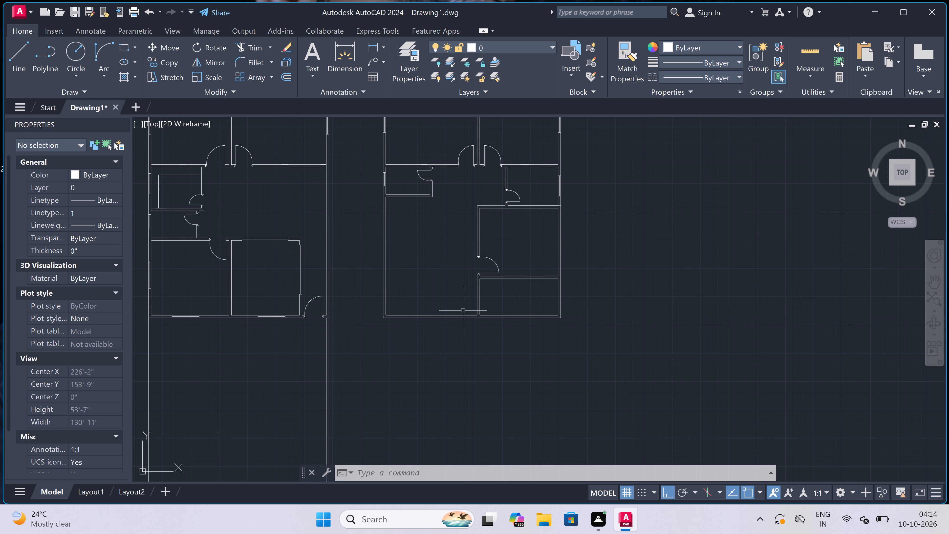
scroll(490, 319, "up", 3)
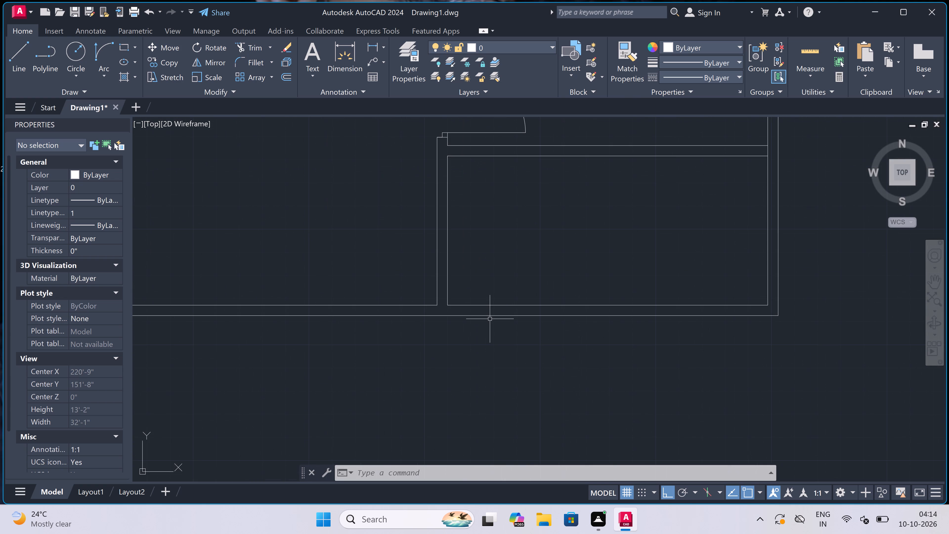
type("l")
key("space")
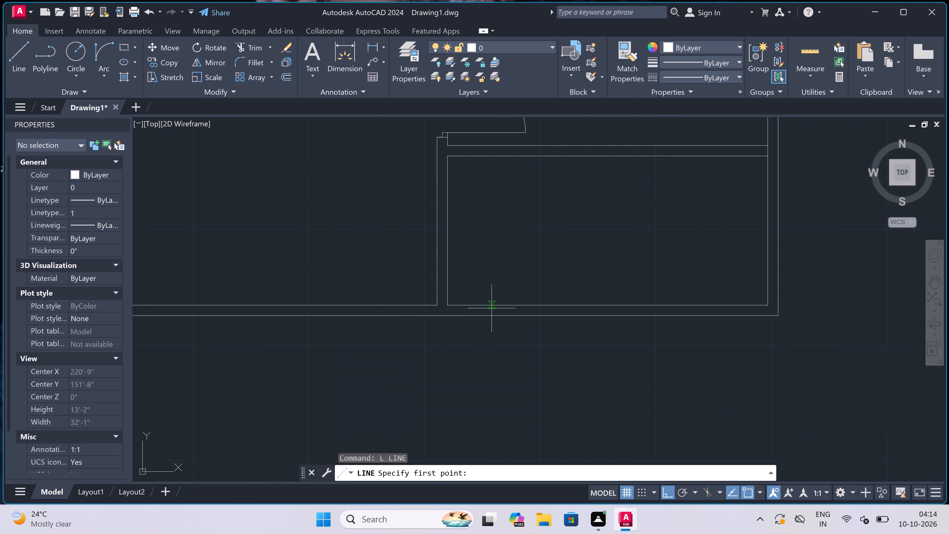
left_click(450, 155)
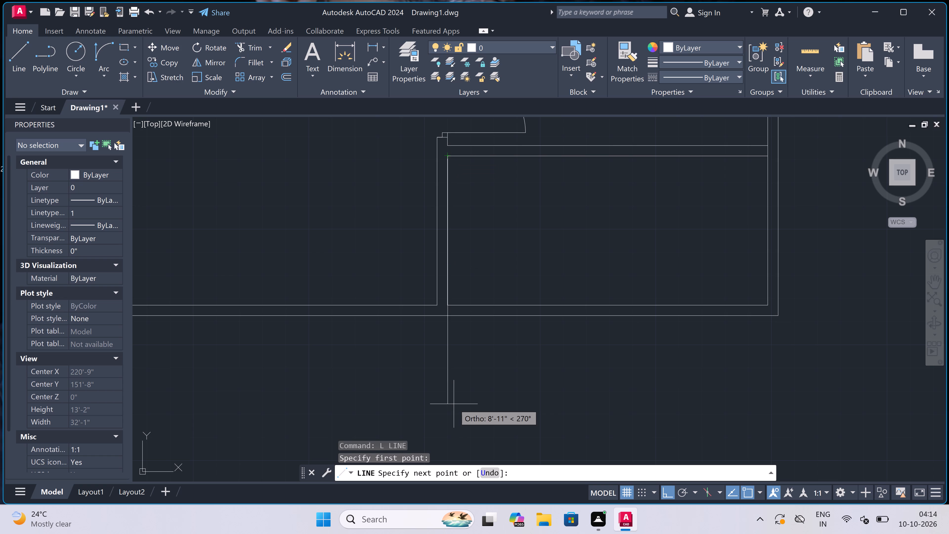
key("1")
type("0'")
key("space")
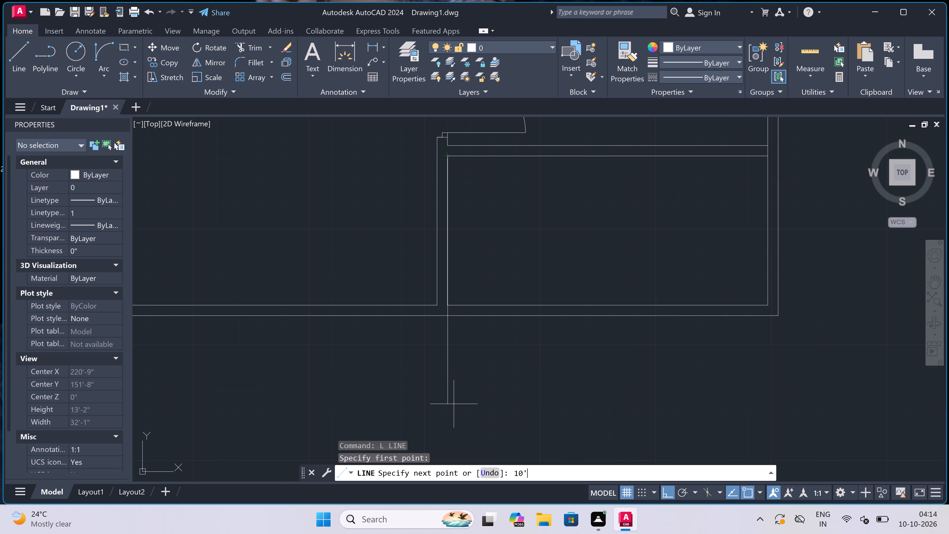
scroll(449, 392, "down", 3)
scroll(511, 421, "up", 2)
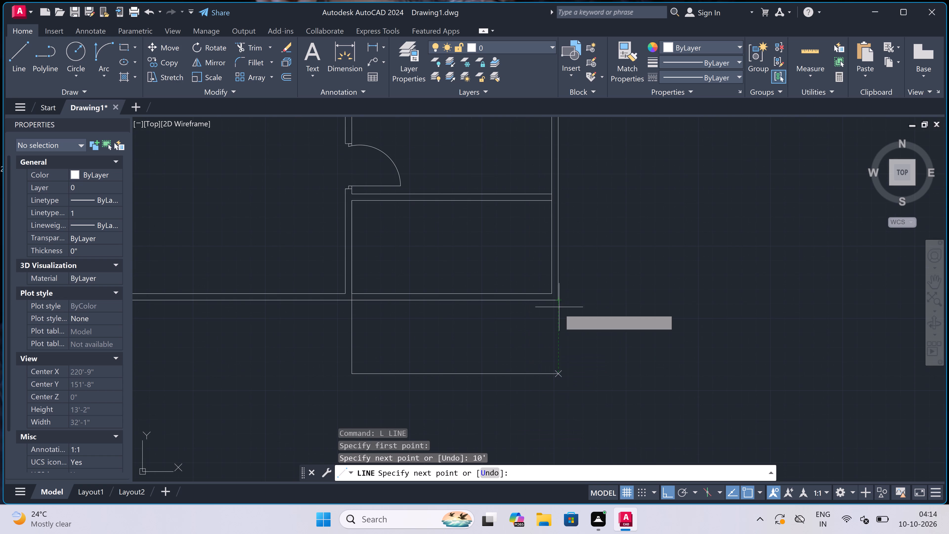
left_click(556, 377)
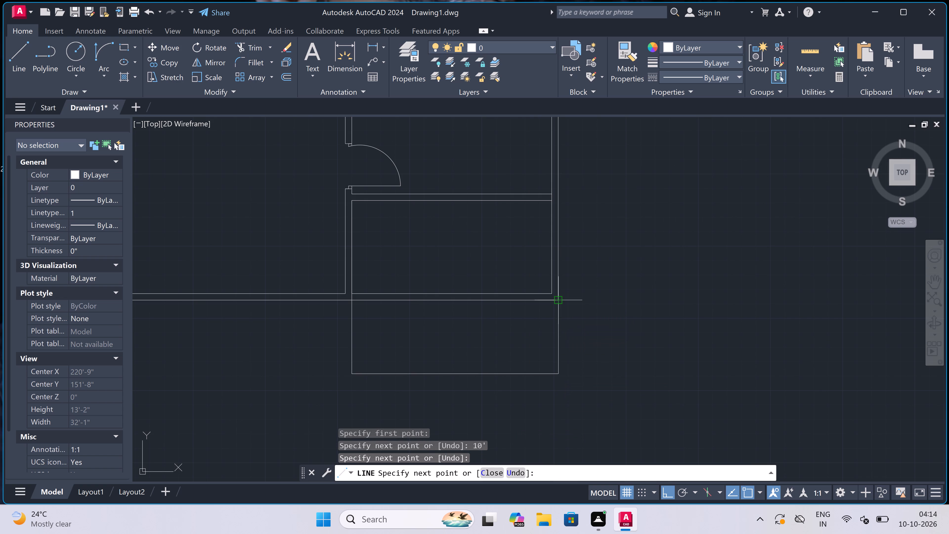
left_click(560, 302)
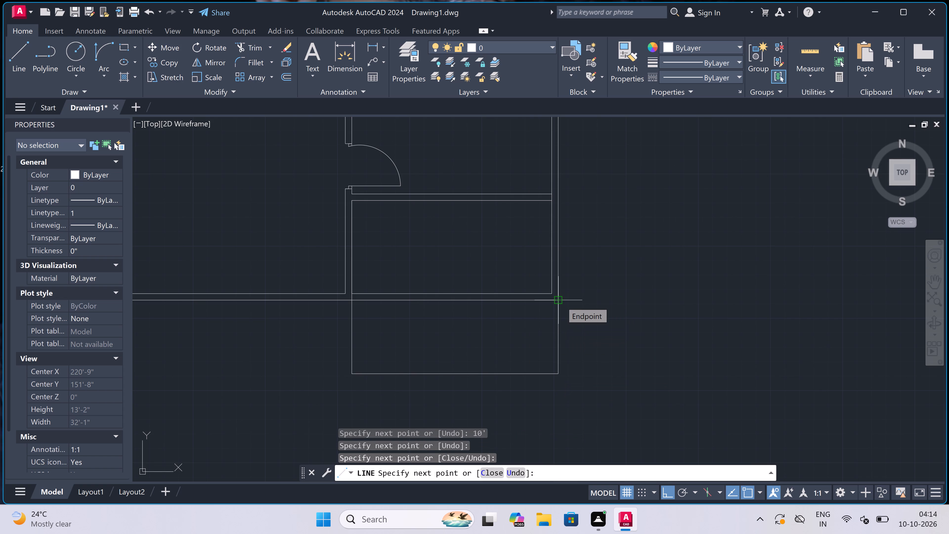
key("Escape")
Draw the extension's second wall lines from the inner southeast corner, offset 4.5" along the south and west sides, up to the central wall's west face.
key("space")
left_click(550, 293)
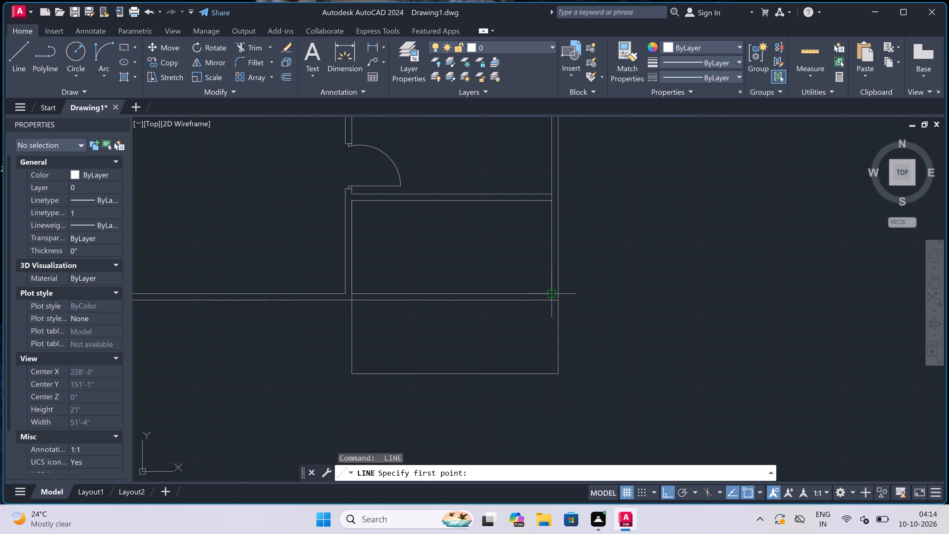
left_click(553, 372)
type("4.5\"")
key("space")
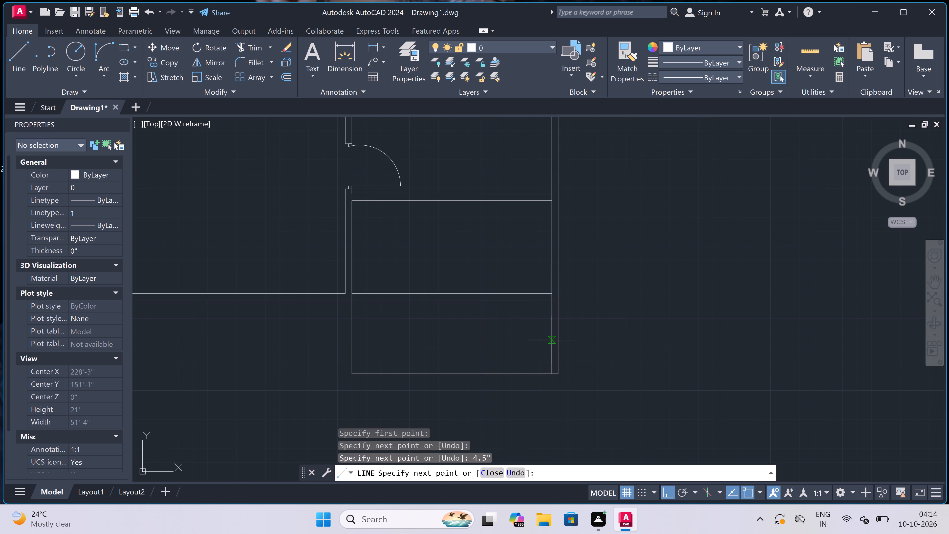
scroll(337, 370, "up", 2)
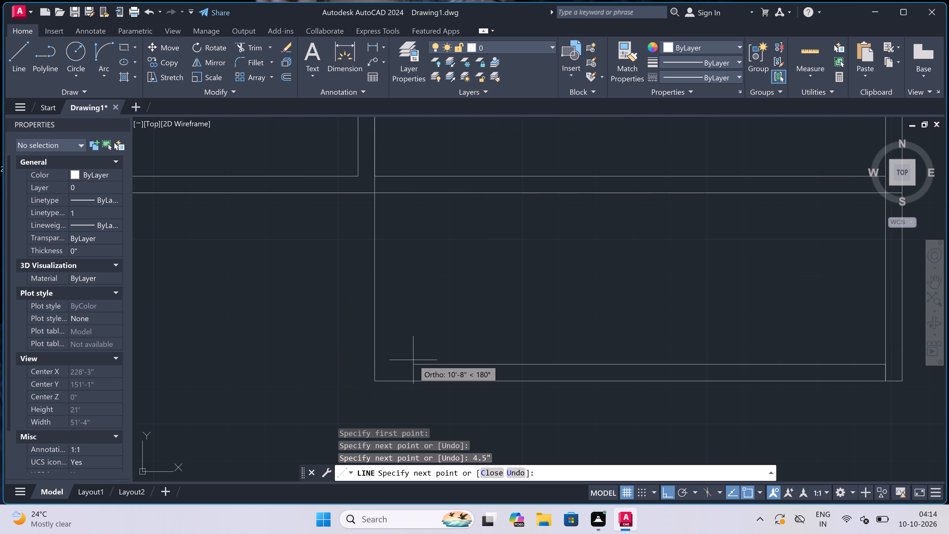
left_click(372, 364)
type("4.5\"")
key("space")
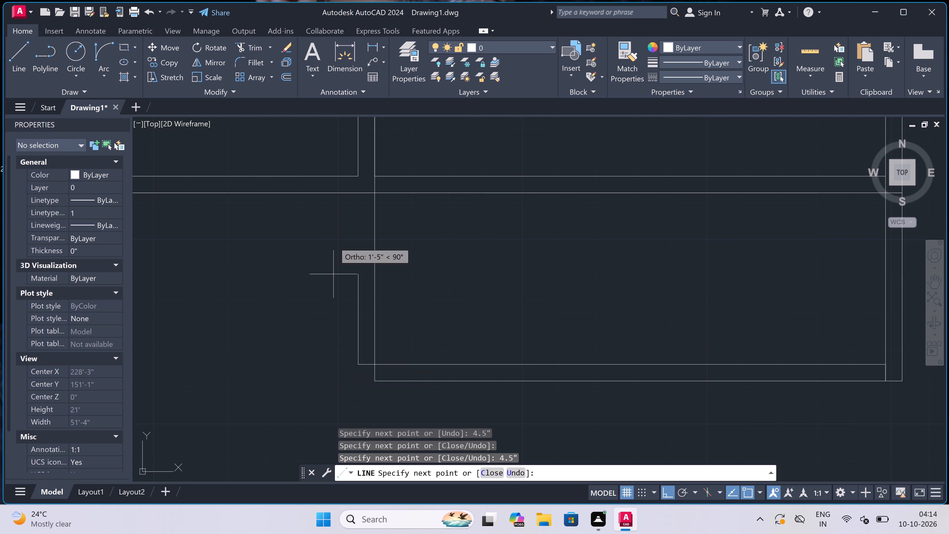
left_click(353, 178)
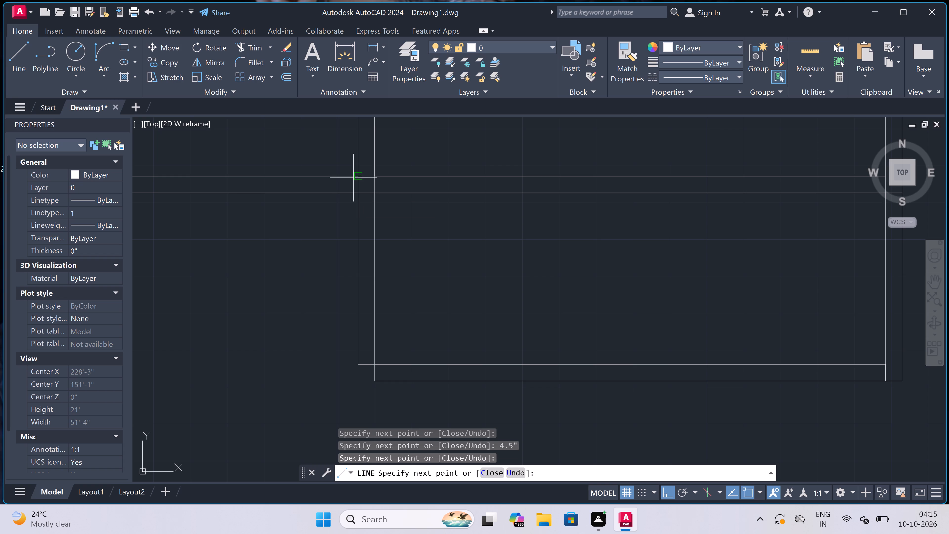
key("Escape")
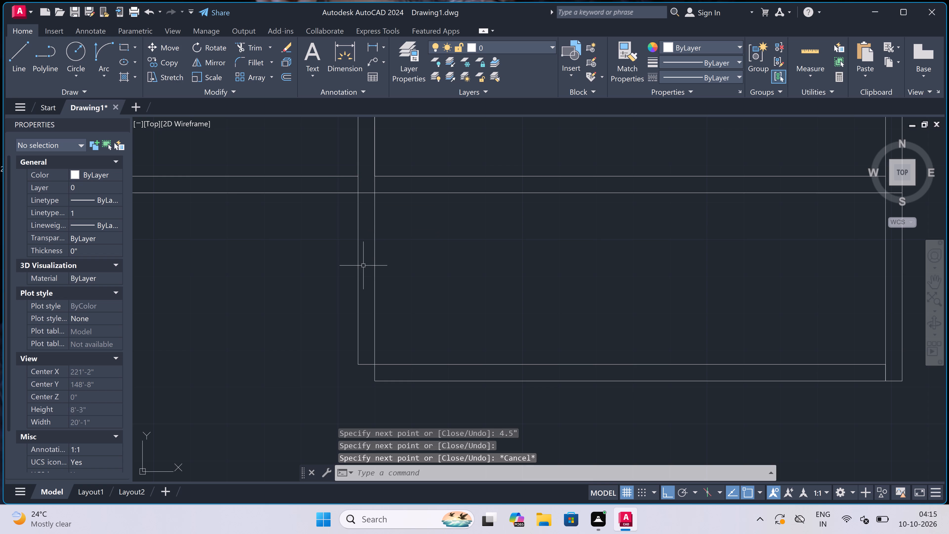
Fillet the extension's outer west and south wall lines into a closed southwest corner with radius 0.
key("f")
key("space")
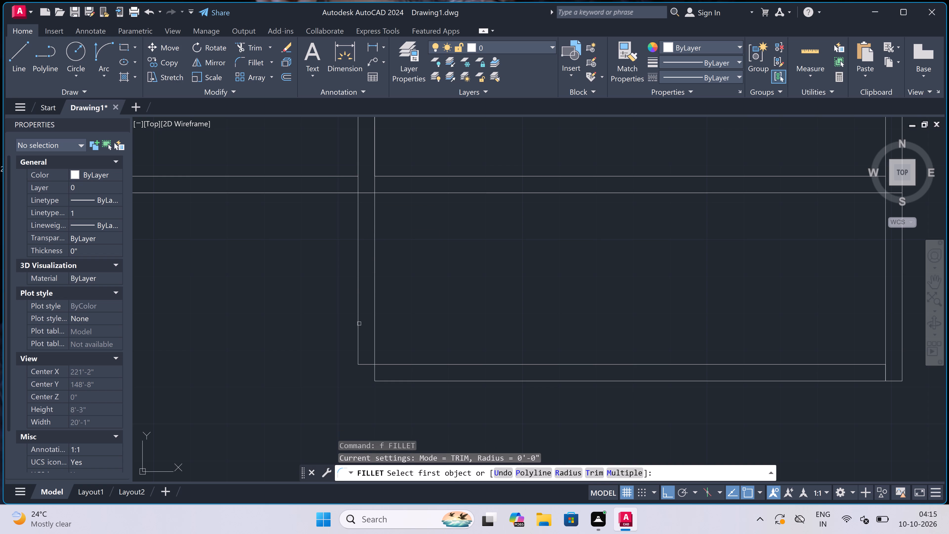
left_click(358, 322)
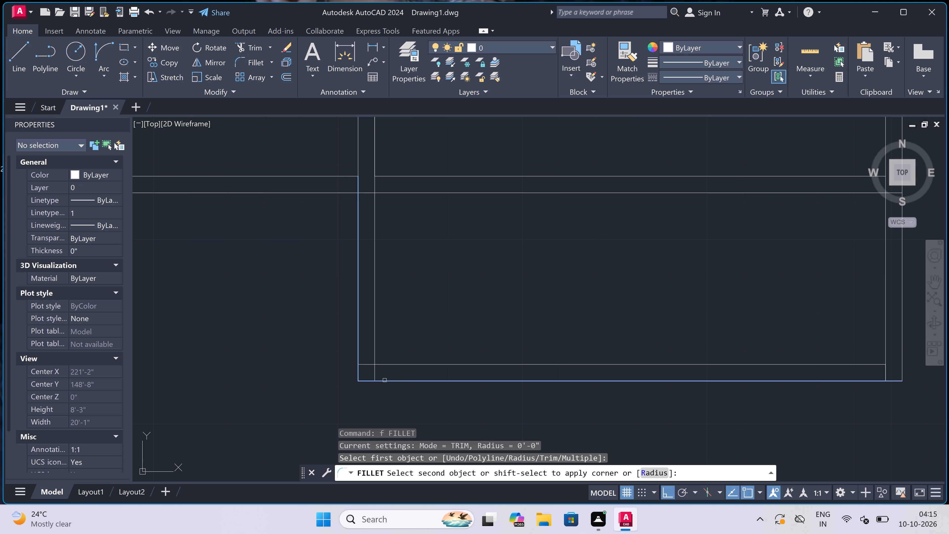
left_click(384, 381)
key("Escape")
Trim the overlapping line ends inside the wall at the extension's southwest corner.
type("tr")
key("space")
scroll(381, 385, "up", 2)
left_click(333, 318)
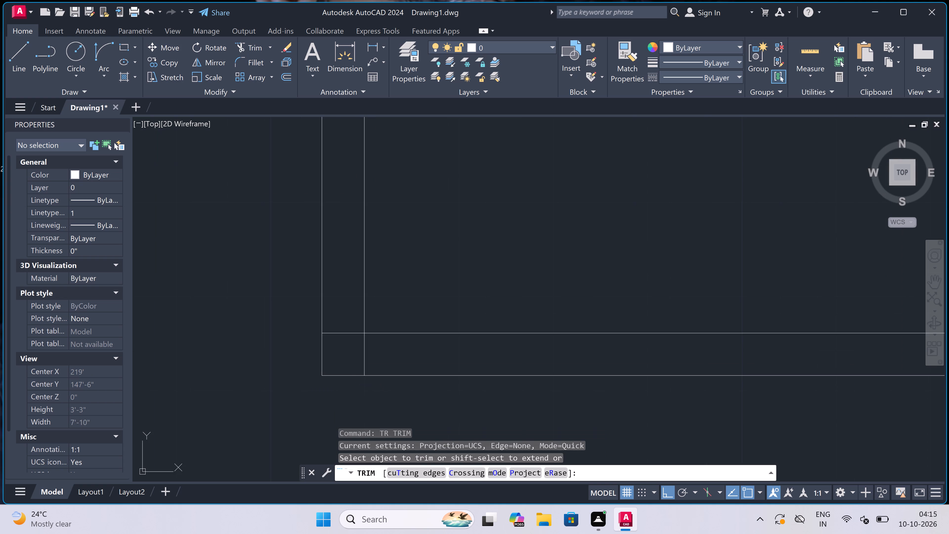
left_click(368, 356)
Trim the old south wall lines crossing the extended southeast room and the leftover line inside the central wall junction.
scroll(368, 356, "down", 4)
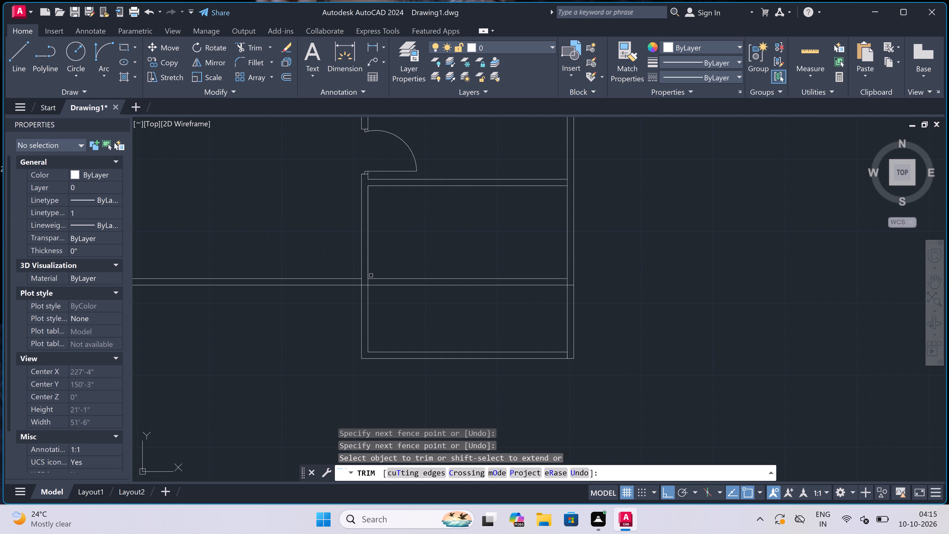
left_click(392, 258)
left_click(397, 299)
scroll(366, 278, "up", 3)
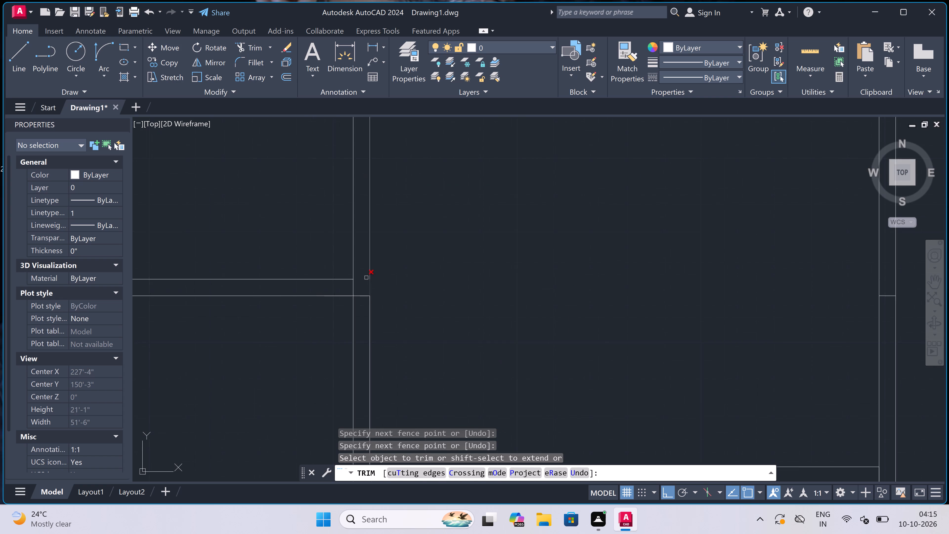
left_click(360, 273)
left_click(361, 323)
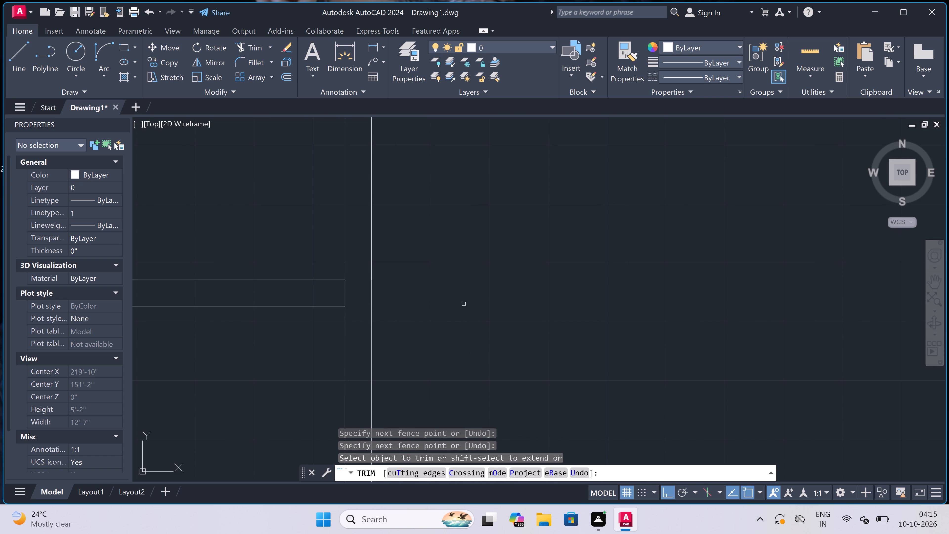
Trim the old south wall remnant inside the east wall and the stub line at the extension's southeast corner.
scroll(464, 304, "down", 2)
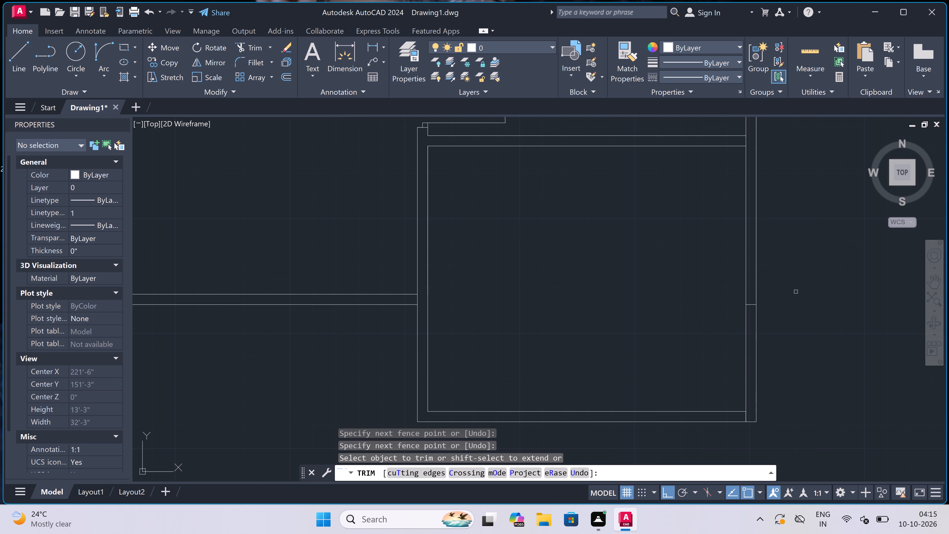
scroll(767, 316, "up", 1)
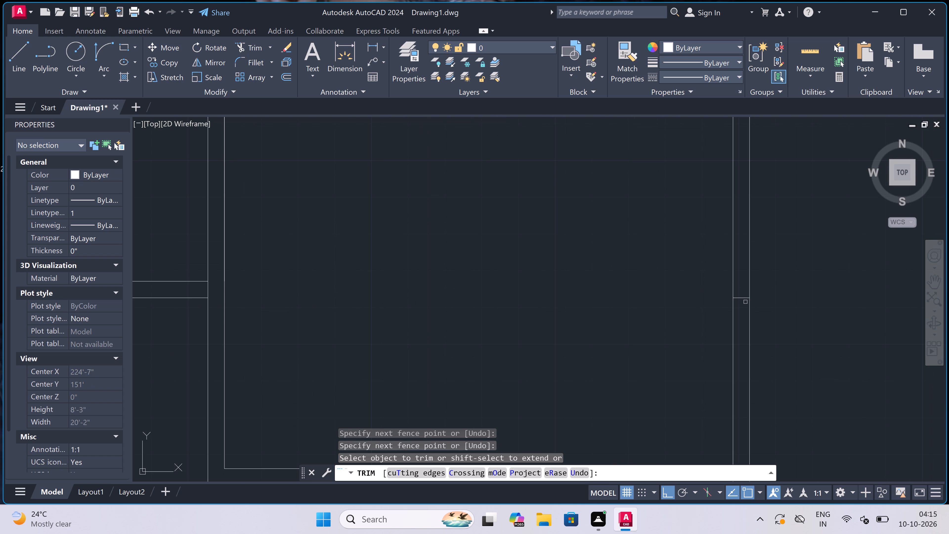
left_click(747, 303)
left_click(734, 283)
scroll(734, 281, "down", 6)
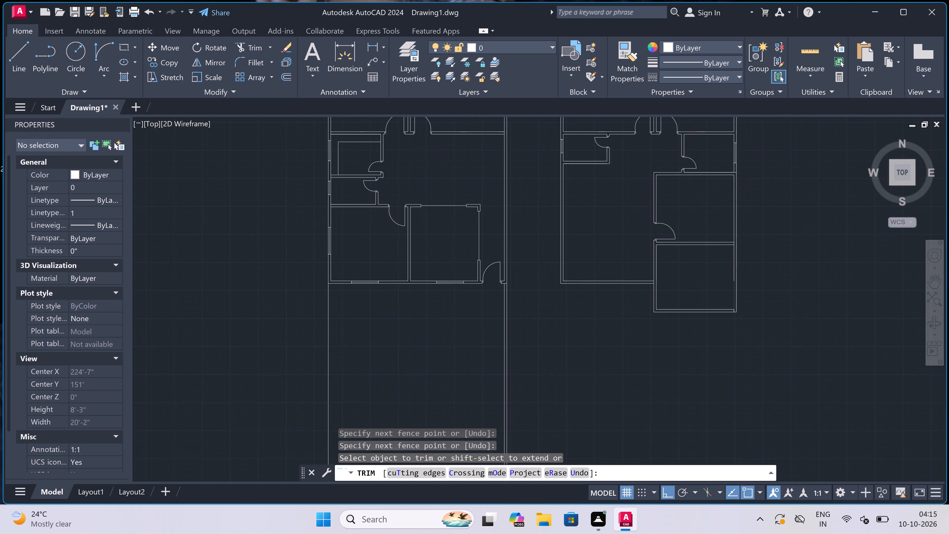
scroll(734, 295, "up", 4)
scroll(728, 273, "up", 3)
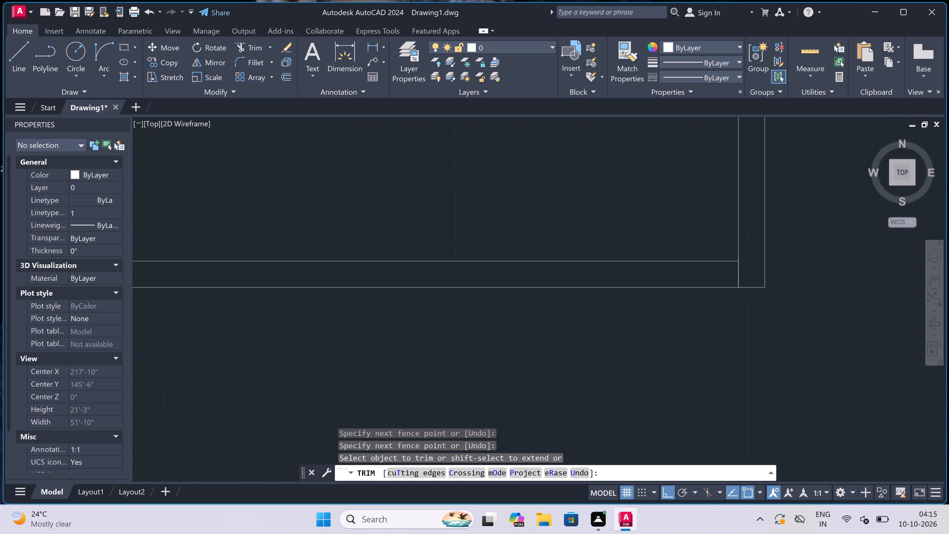
left_click(743, 273)
left_click(735, 275)
scroll(728, 277, "down", 4)
scroll(572, 269, "down", 3)
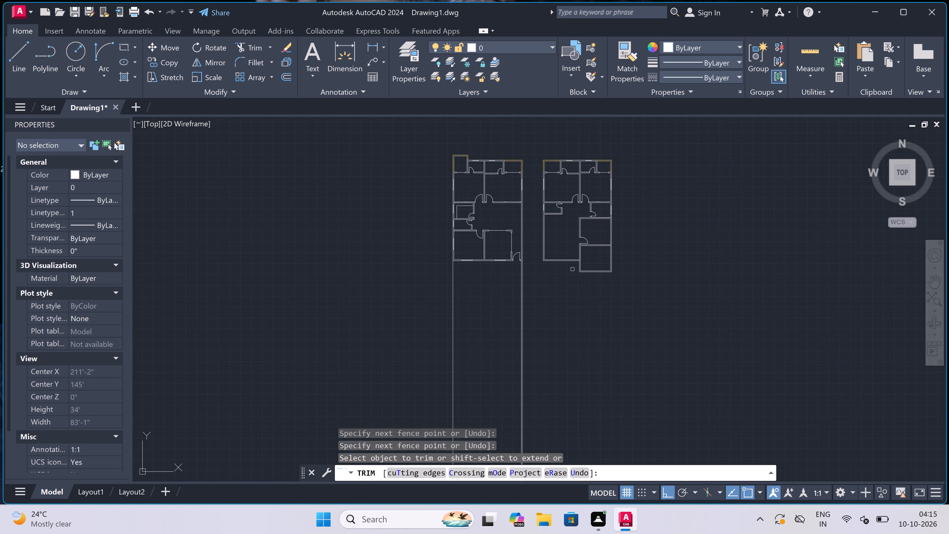
scroll(559, 261, "up", 3)
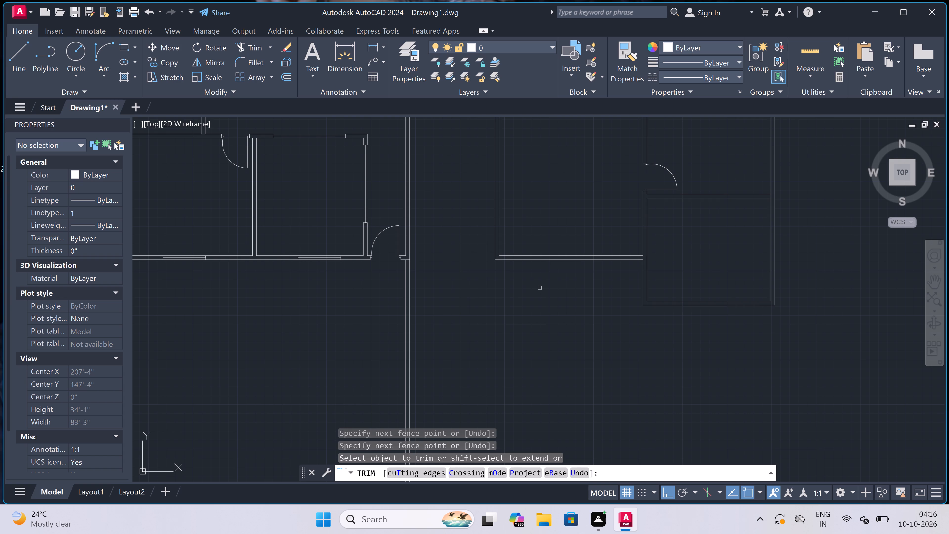
key("Escape")
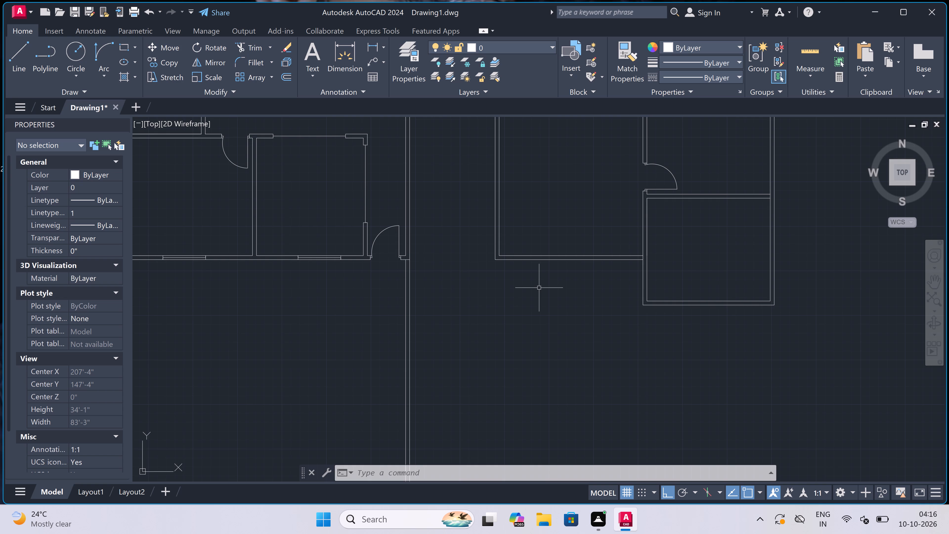
Draw two parallel lines about 8' southward from the outer and inner southwest wall corners of the second eastern block.
left_click(539, 288)
key("l")
key("space")
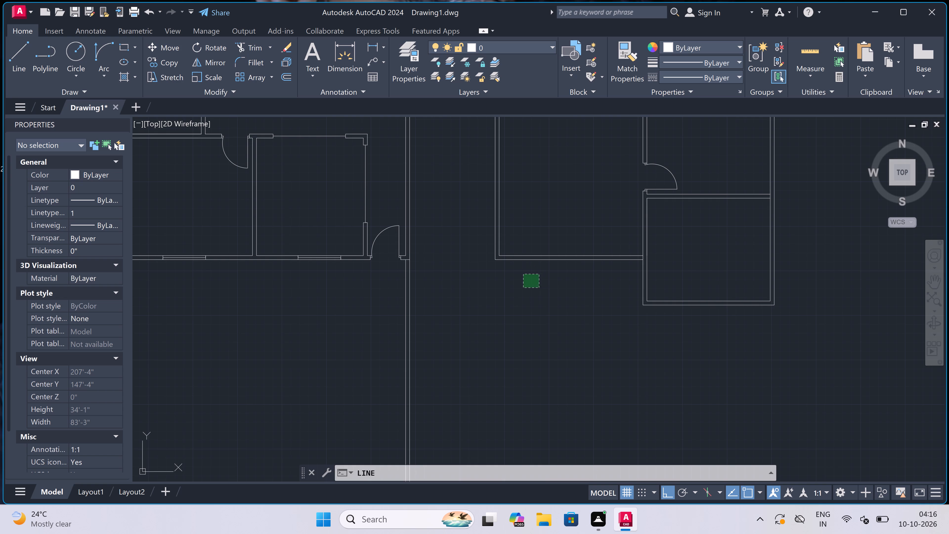
left_click(496, 258)
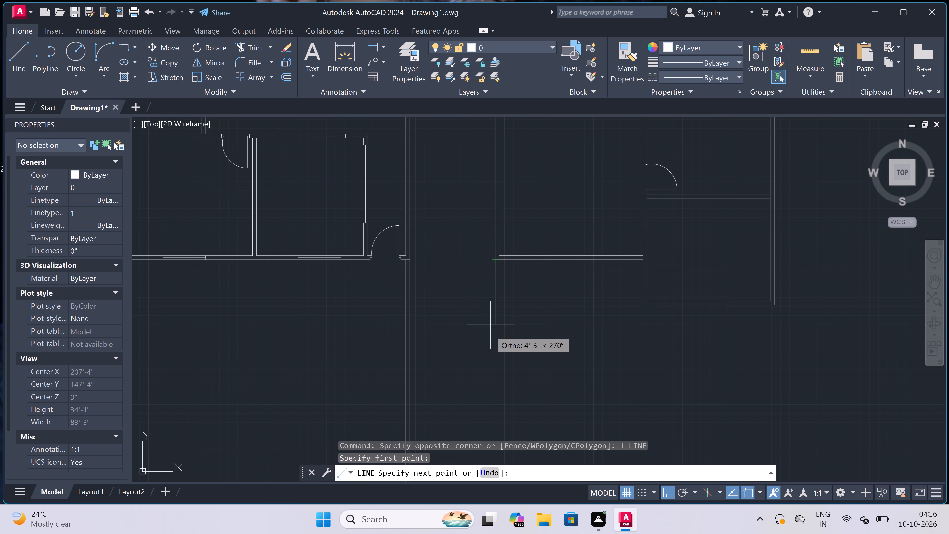
left_click(494, 343)
key("Escape")
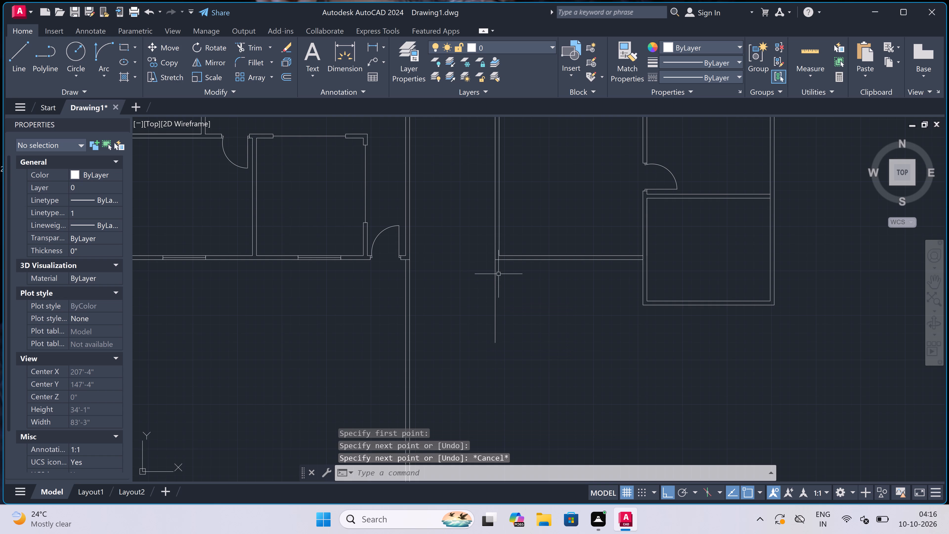
key("space")
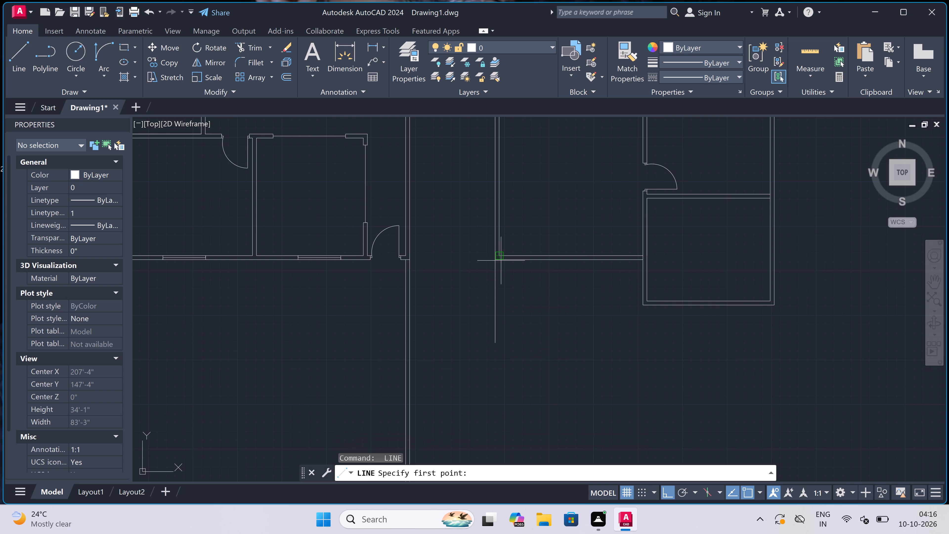
left_click(503, 253)
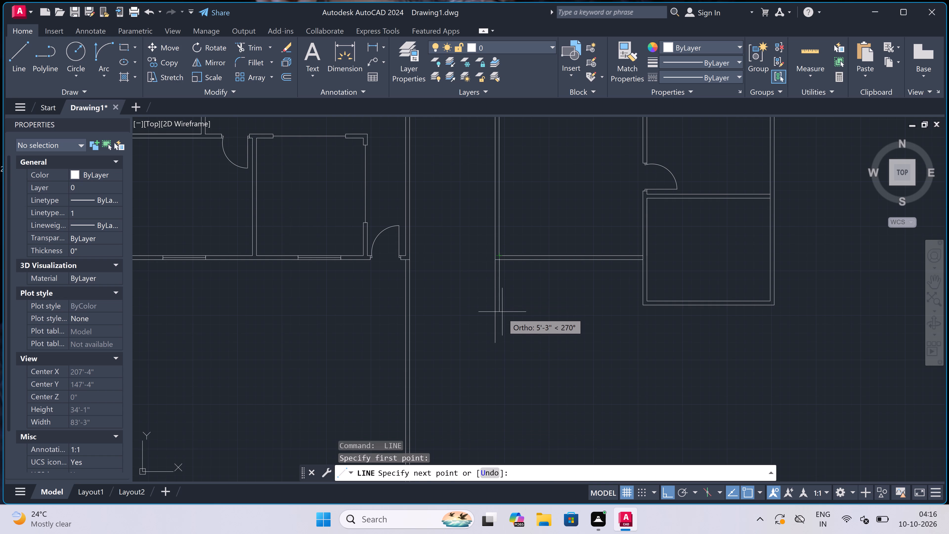
scroll(501, 337, "up", 1)
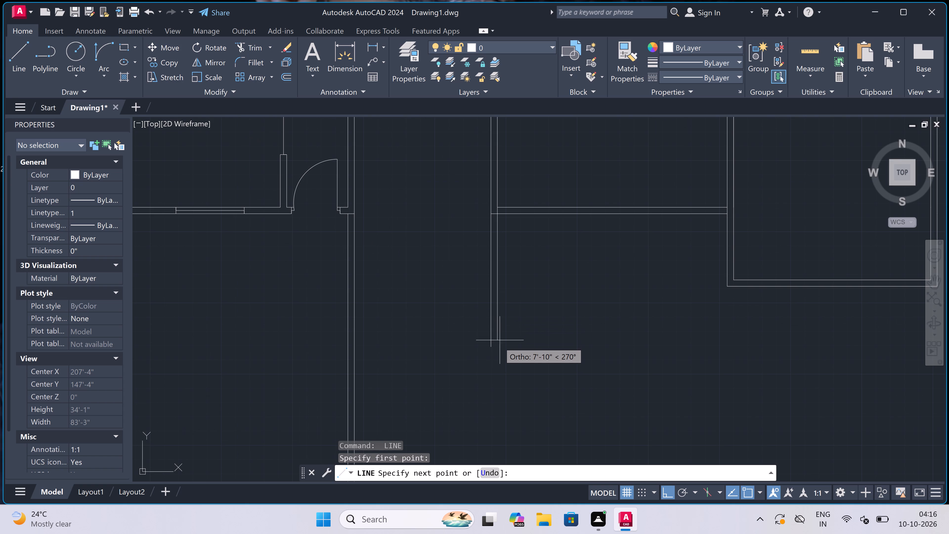
left_click(499, 343)
key("Escape")
scroll(499, 340, "down", 1)
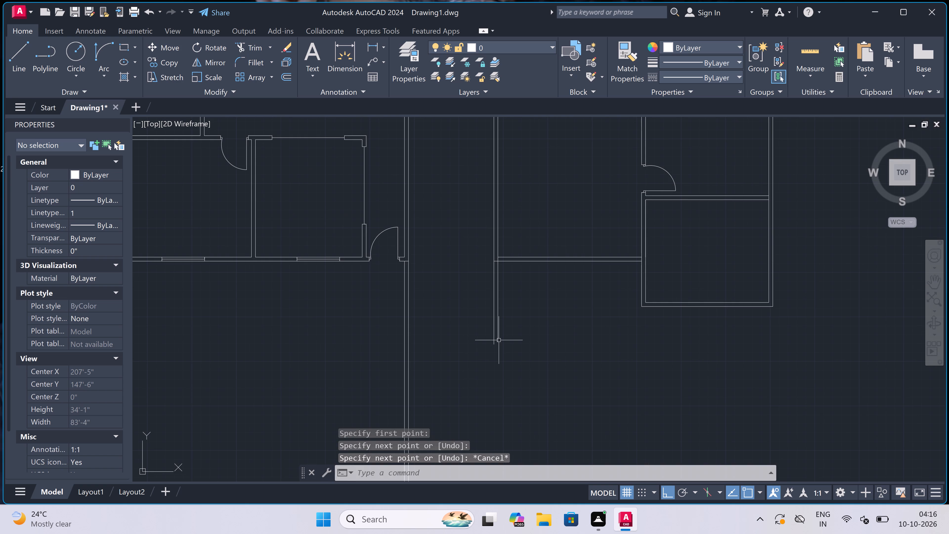
Extend the southeast room's two south wall lines westward to the new wall lines below the block's southwest corner.
key("e")
key("x")
key("space")
left_click(658, 288)
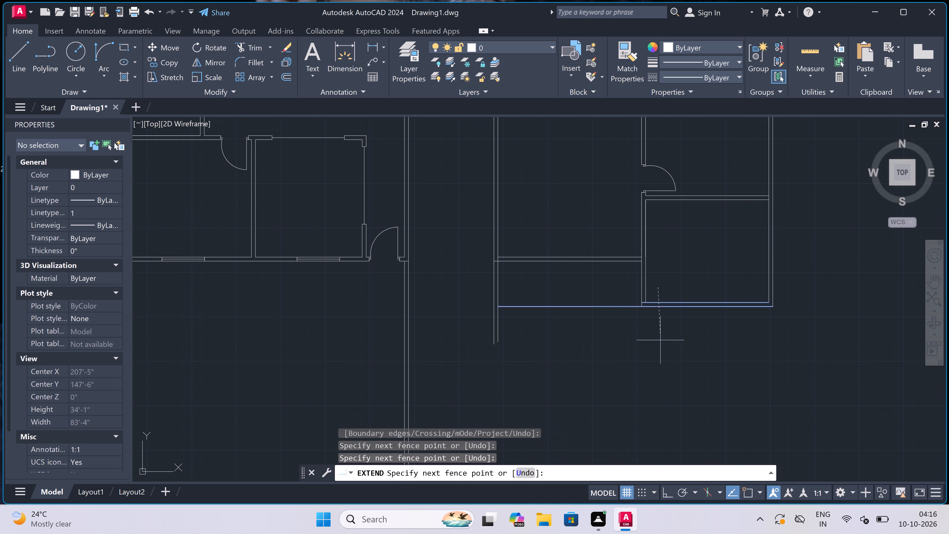
left_click(662, 342)
left_click(659, 298)
left_click(651, 339)
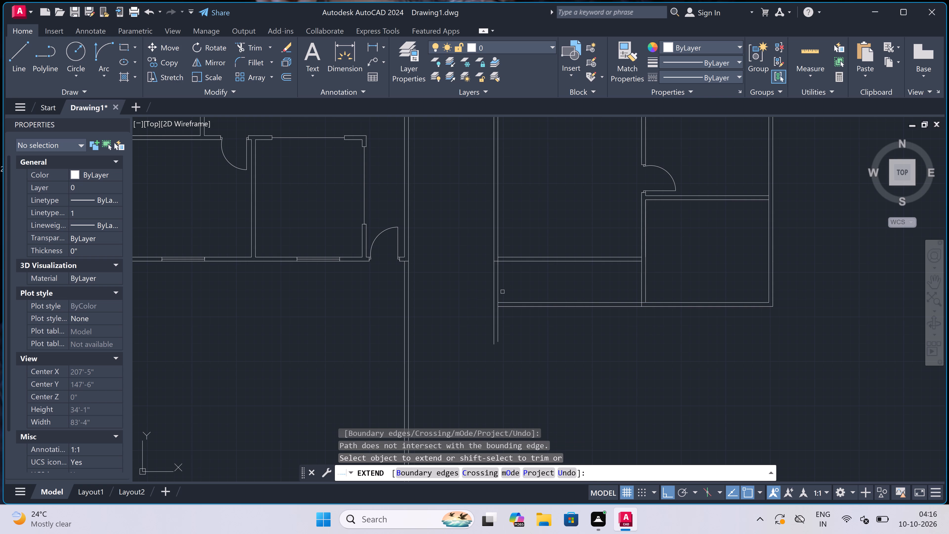
key("Escape")
Draw a line from the adjacent western block's outer southeast corner beside the door, 9" west and 5' north.
scroll(503, 292, "down", 1)
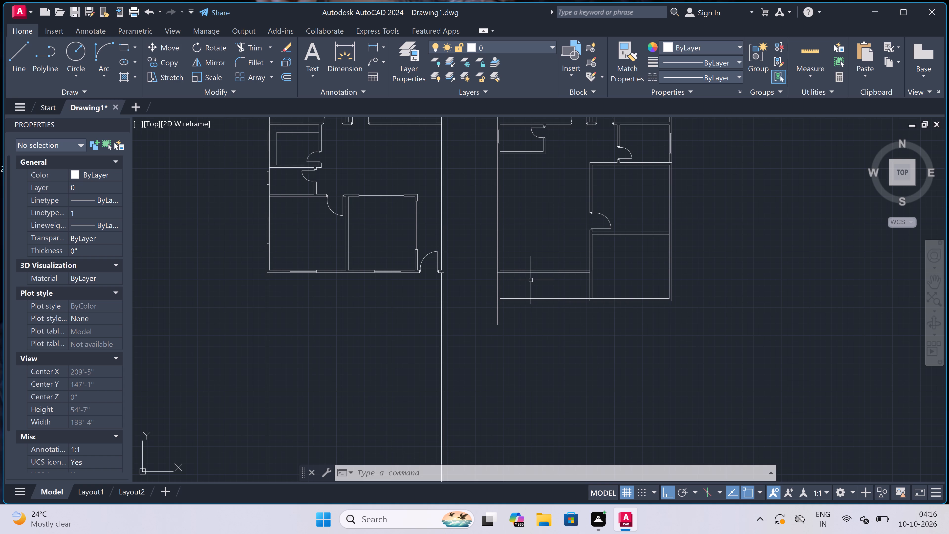
scroll(531, 281, "down", 1)
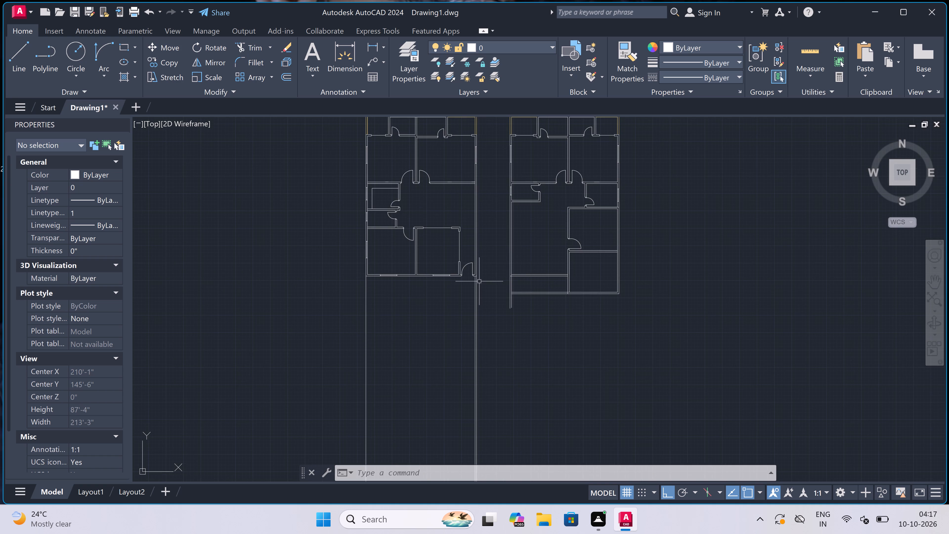
scroll(467, 276, "up", 2)
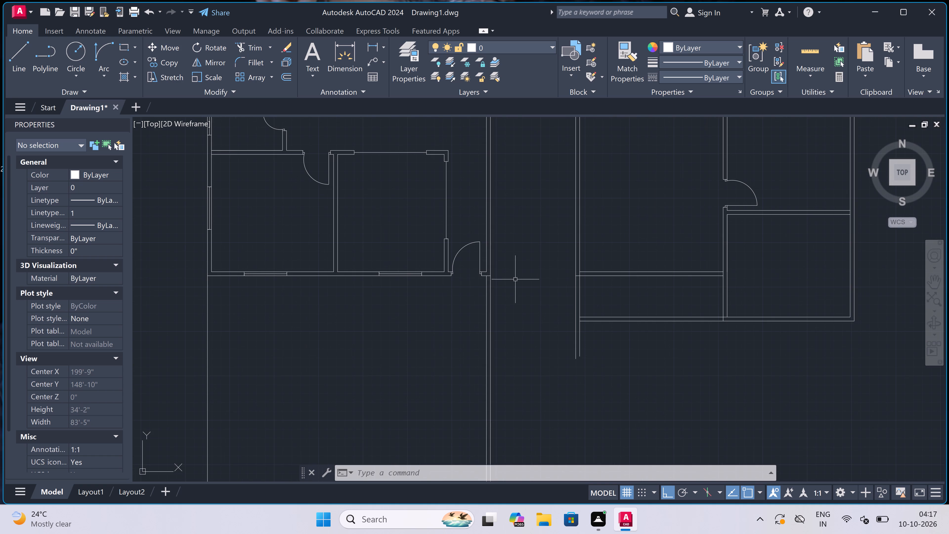
type("l")
key("space")
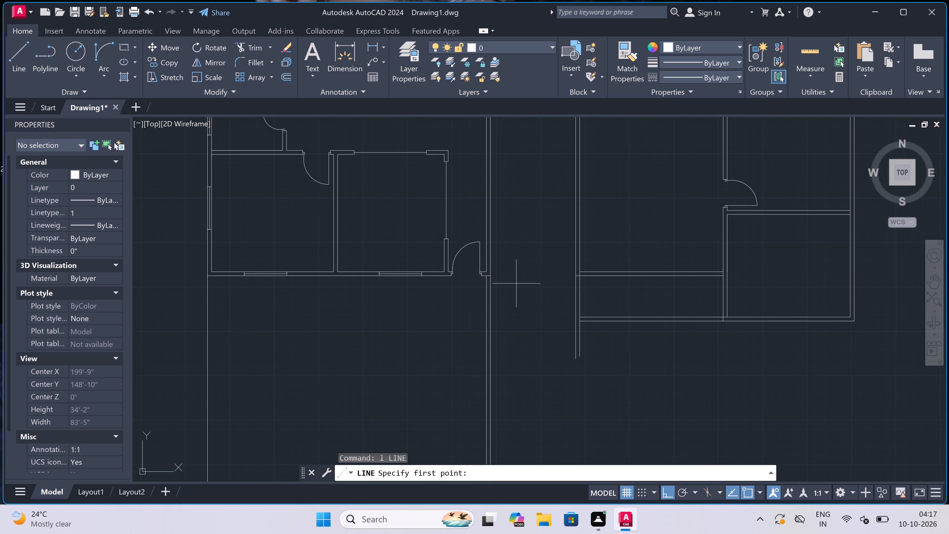
scroll(481, 271, "up", 2)
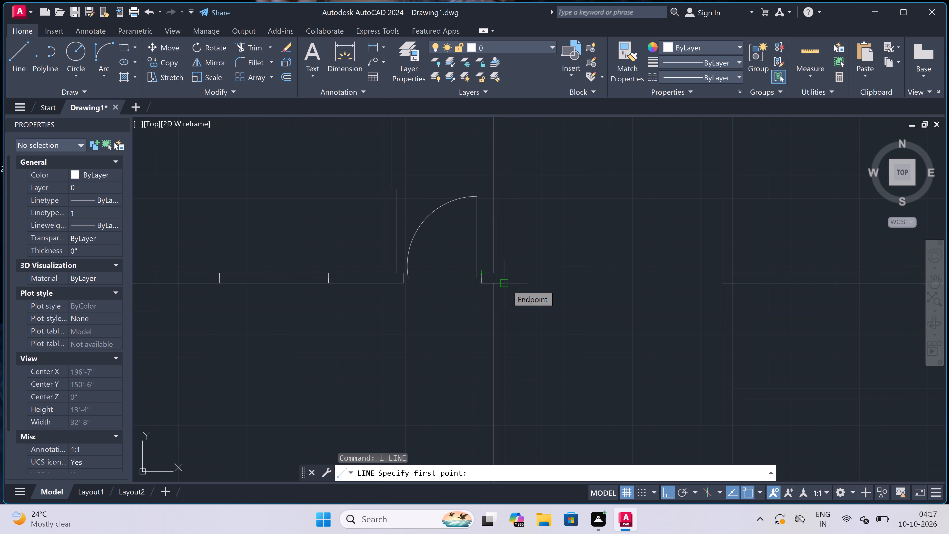
scroll(507, 275, "up", 2)
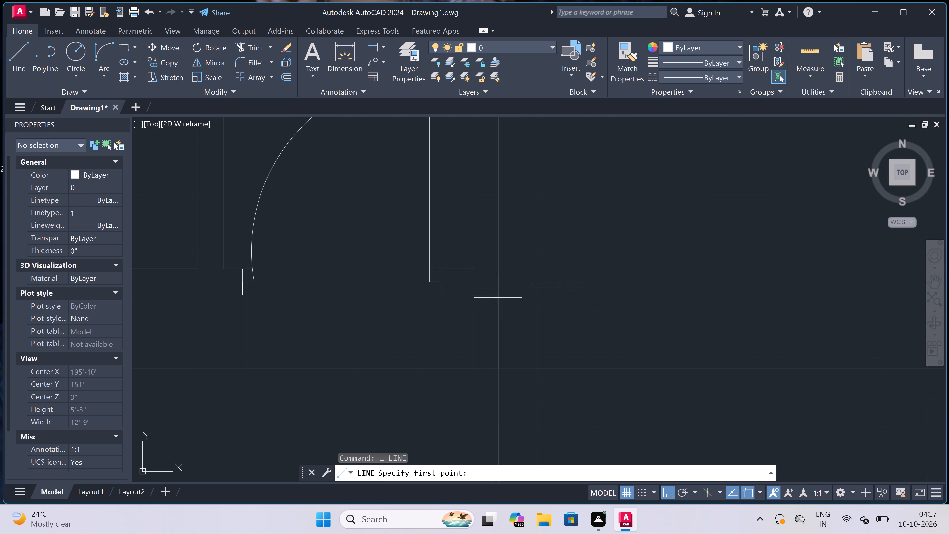
left_click(497, 296)
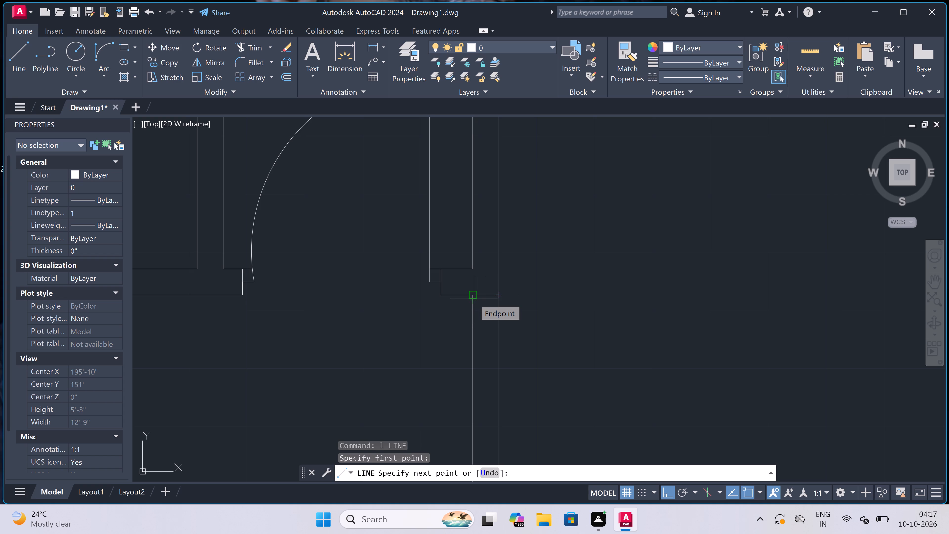
key("9")
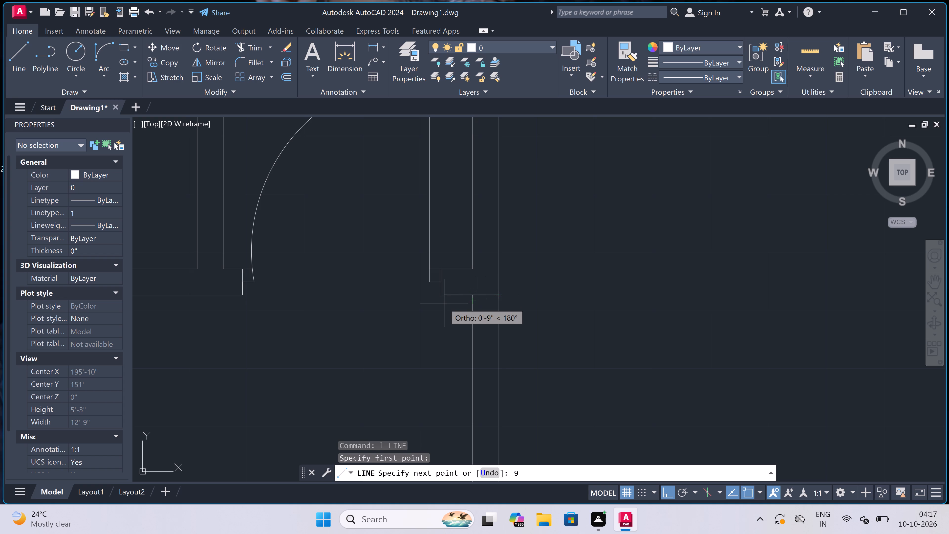
key("shift+quotedbl")
key("space")
scroll(443, 303, "down", 2)
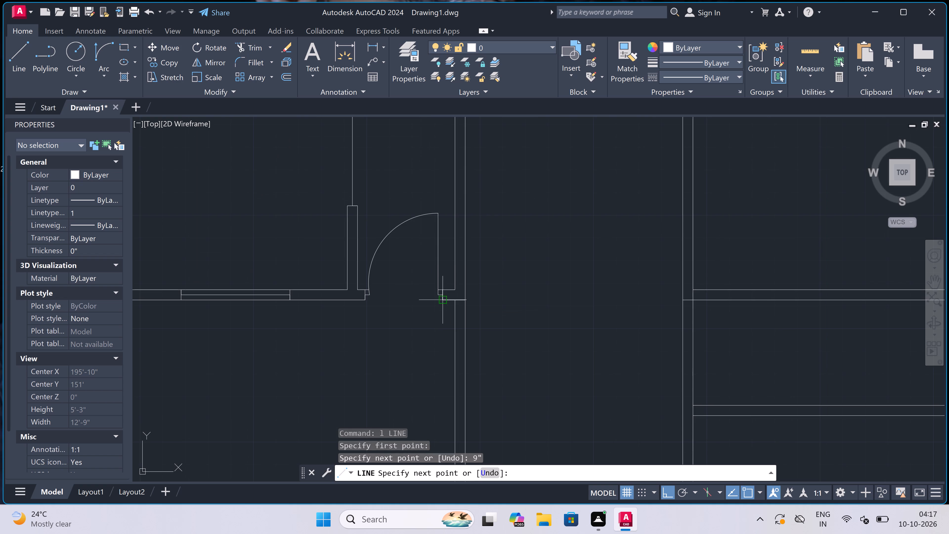
scroll(444, 197, "up", 2)
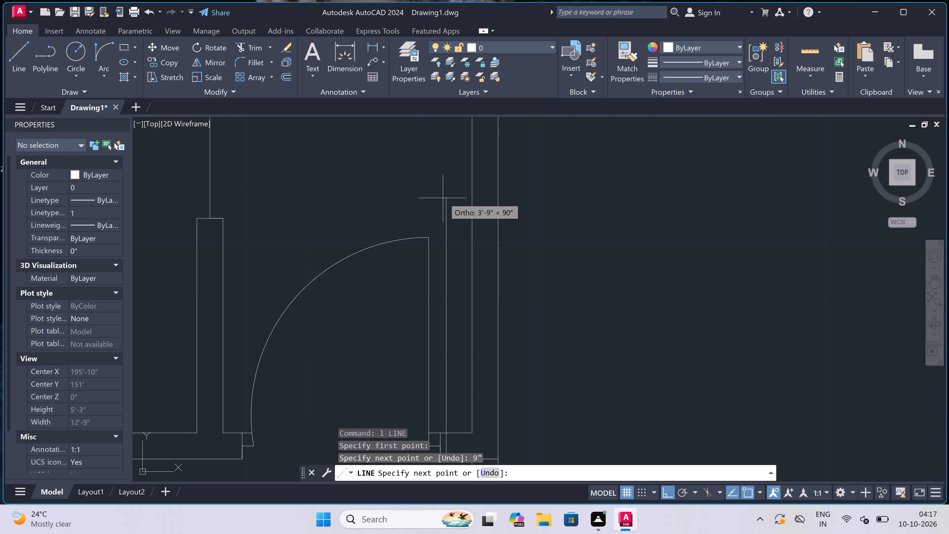
type("5'")
key("space")
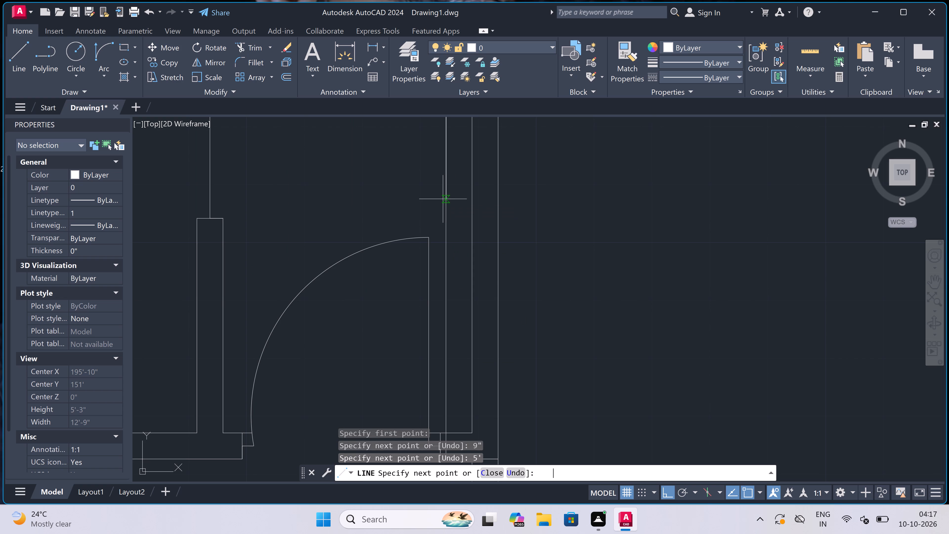
Continue the line 5' east, about 6'-2" further east into the second block, and south to its old south wall's outer line.
scroll(443, 199, "down", 3)
scroll(488, 181, "up", 2)
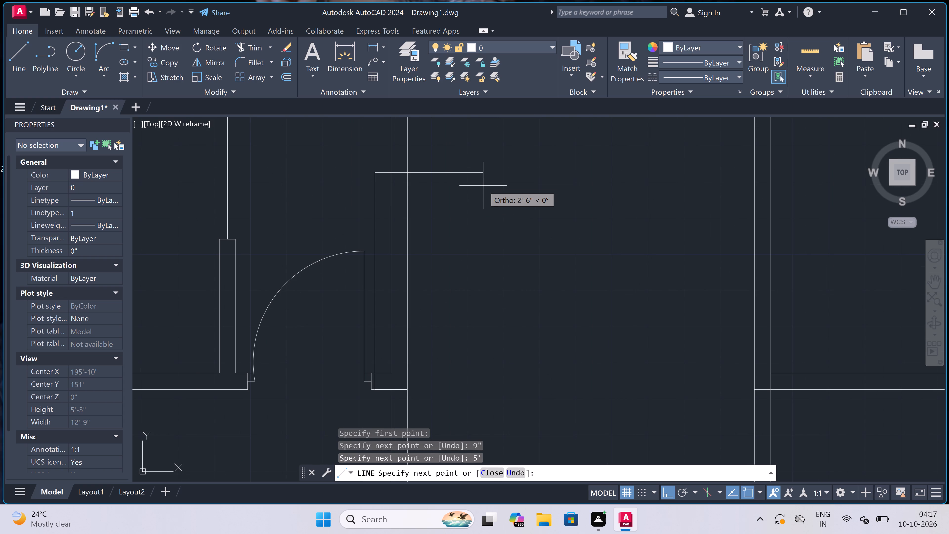
type("5'")
key("space")
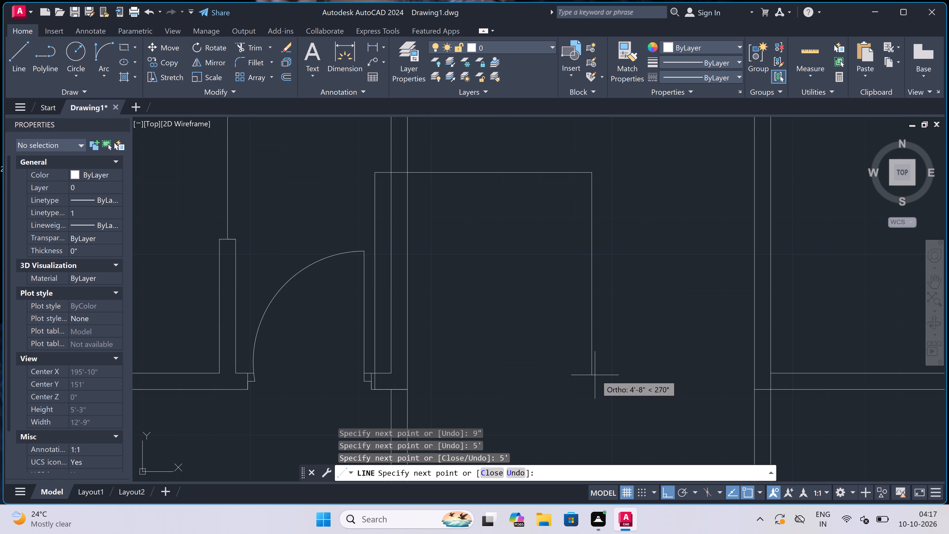
scroll(557, 371, "down", 3)
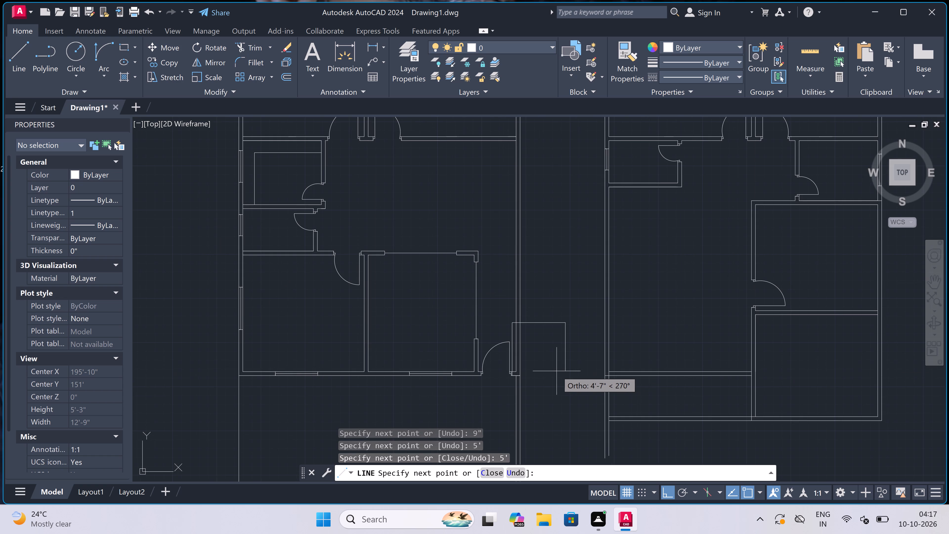
scroll(576, 364, "up", 3)
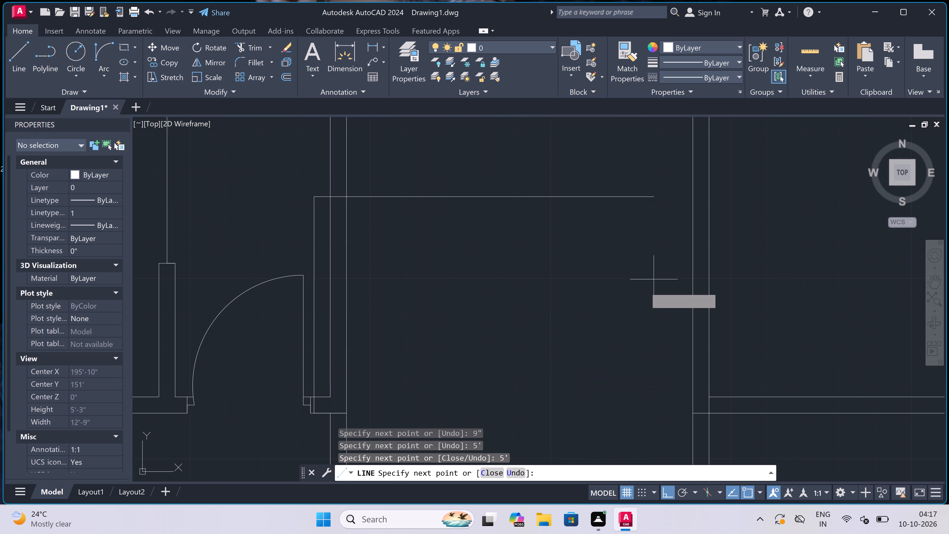
scroll(657, 276, "down", 2)
scroll(690, 255, "up", 1)
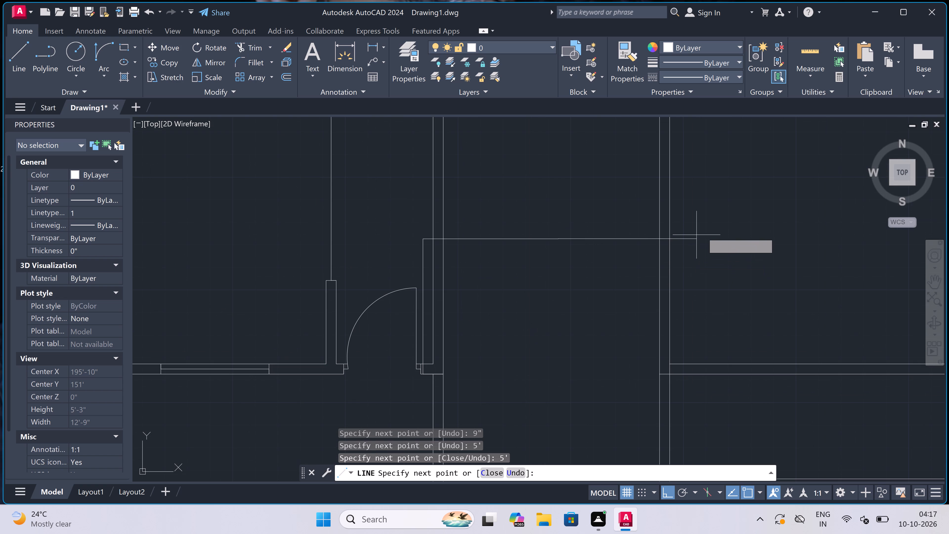
left_click(725, 237)
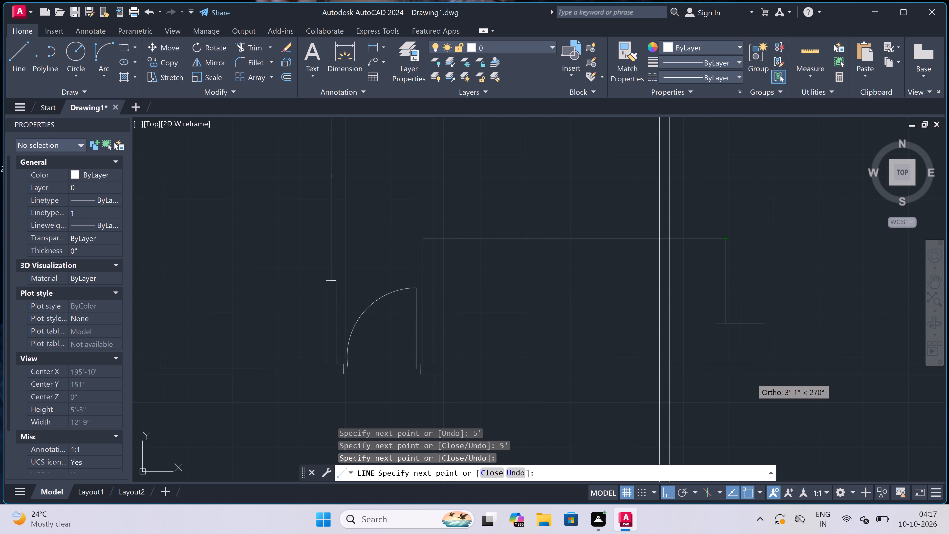
left_click(727, 377)
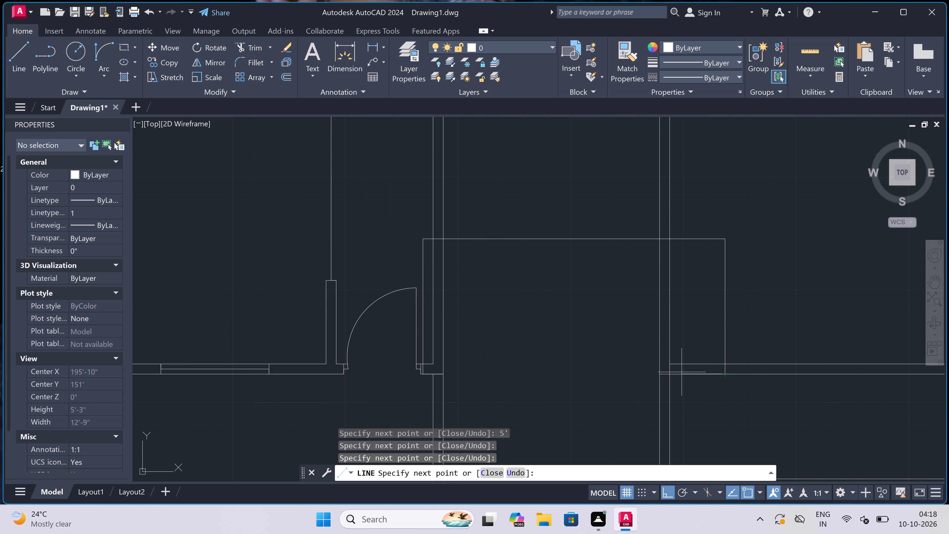
Continue the line 9" west, north to the outline's top line, 9" back south, and west to the adjacent block's outer east wall line.
key("9")
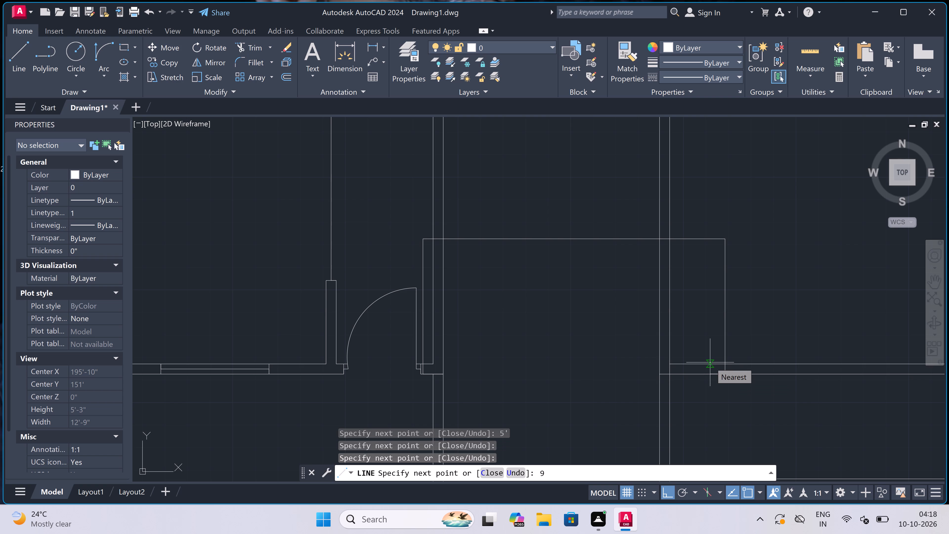
key("shift+quotedbl")
key("space")
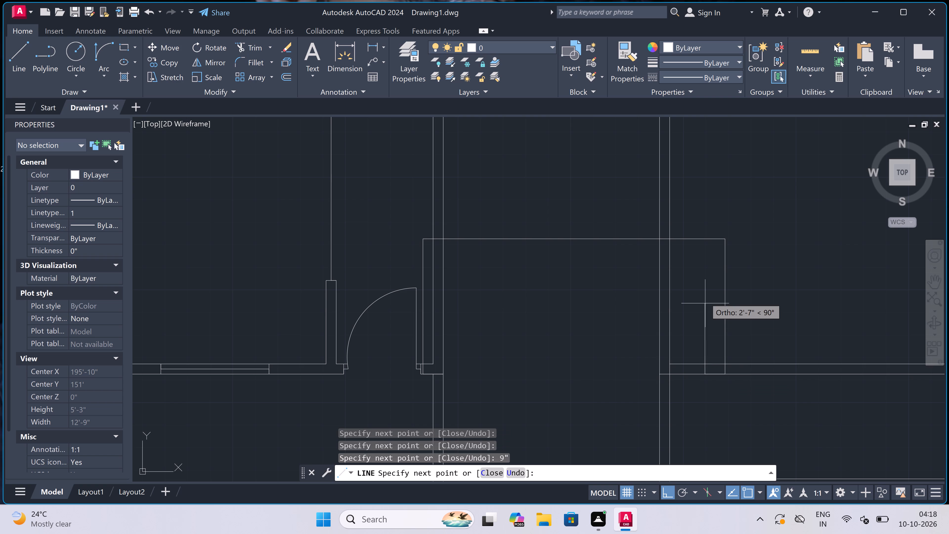
left_click(699, 240)
key("9")
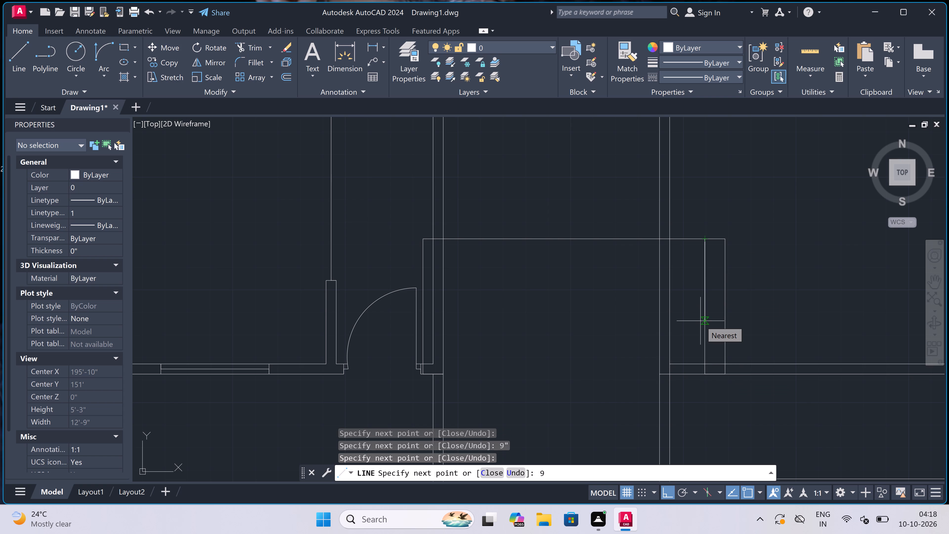
key("shift+quotedbl")
key("space")
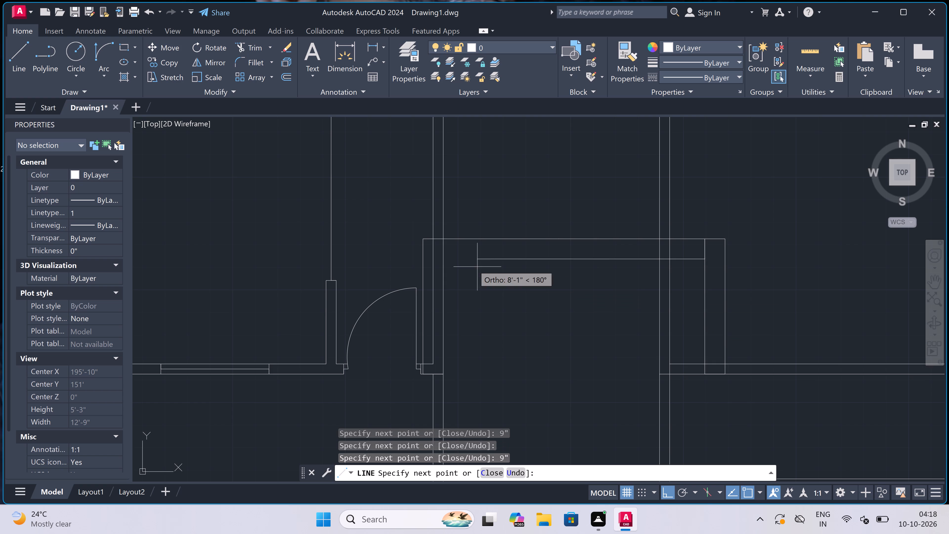
scroll(426, 256, "up", 2)
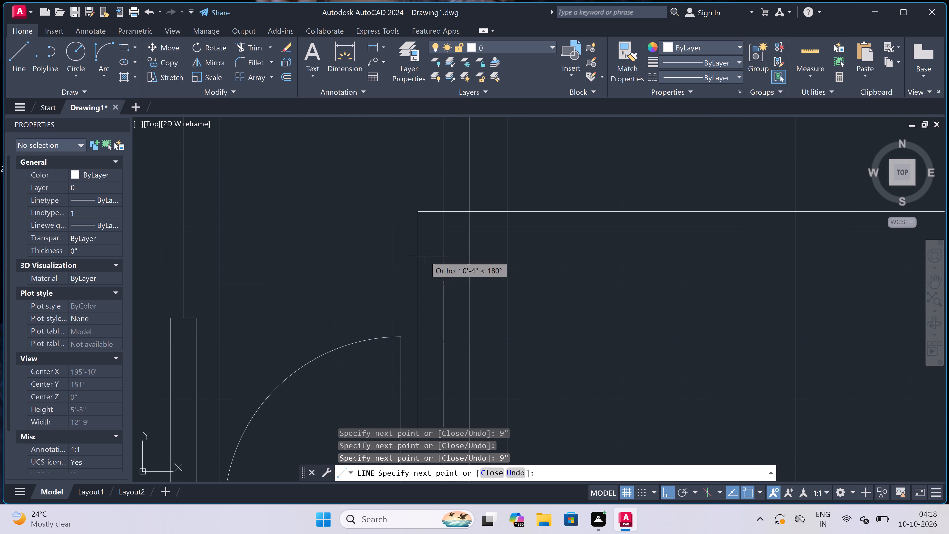
scroll(466, 259, "down", 3)
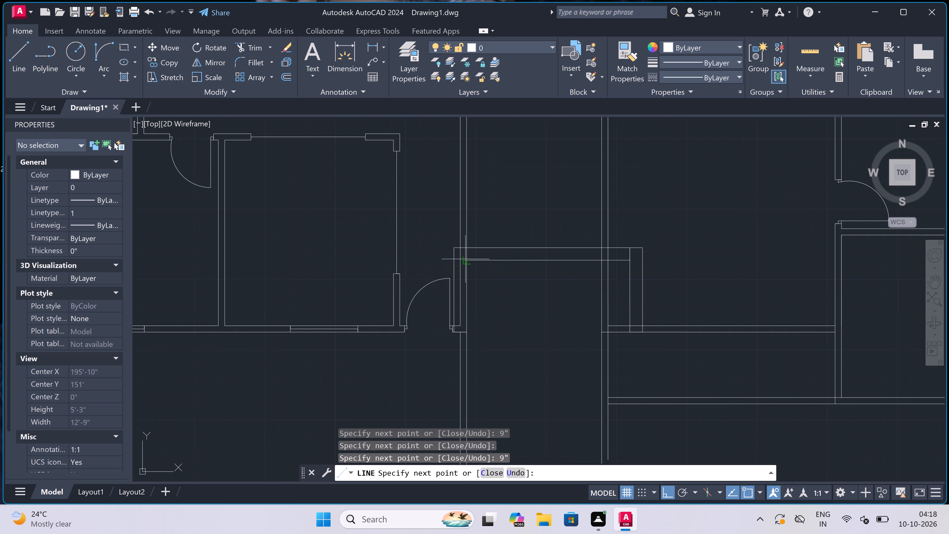
scroll(465, 259, "up", 3)
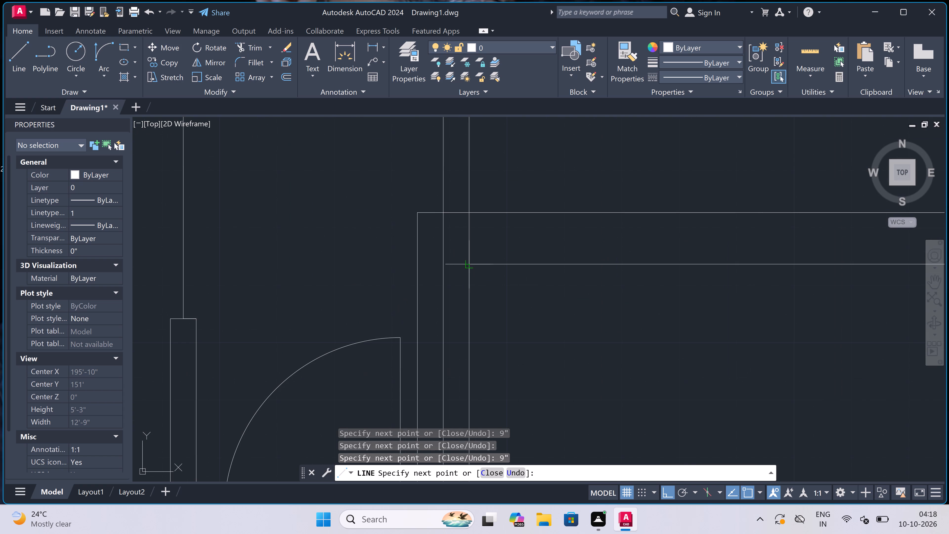
left_click(469, 267)
key("Escape")
Trim the western block's east wall lines inside the 9" outline, including the short leftover wall line beside the door.
type("tr")
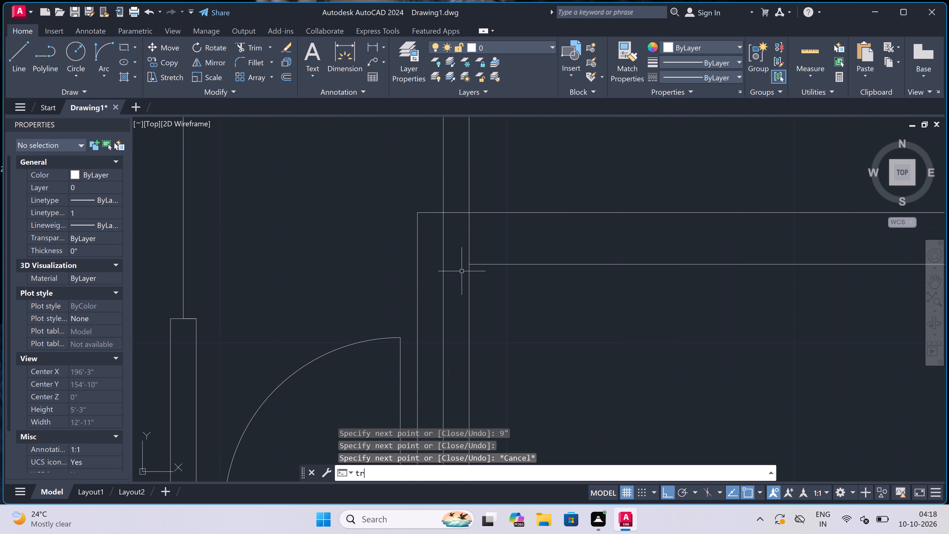
key("space")
scroll(462, 244, "up", 2)
left_click(498, 232)
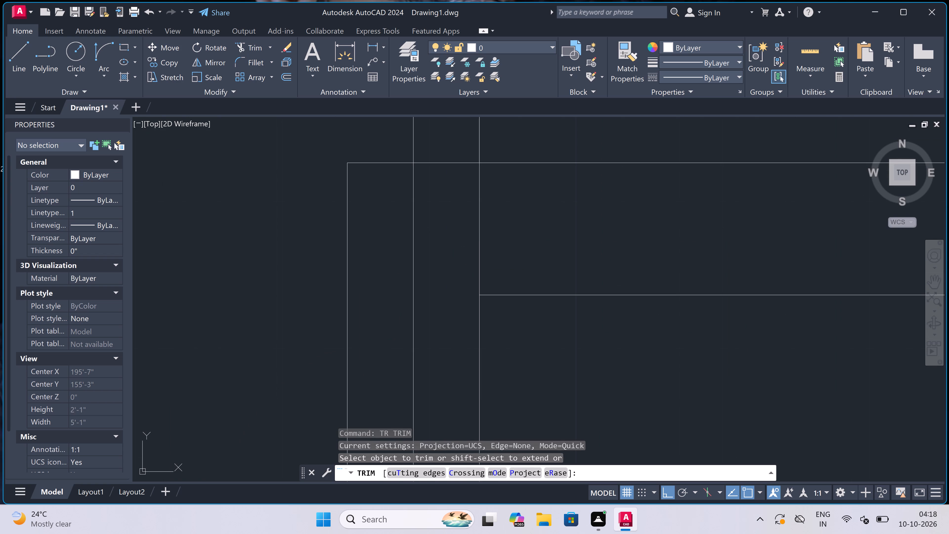
left_click_drag(389, 258, 396, 258)
scroll(447, 245, "down", 5)
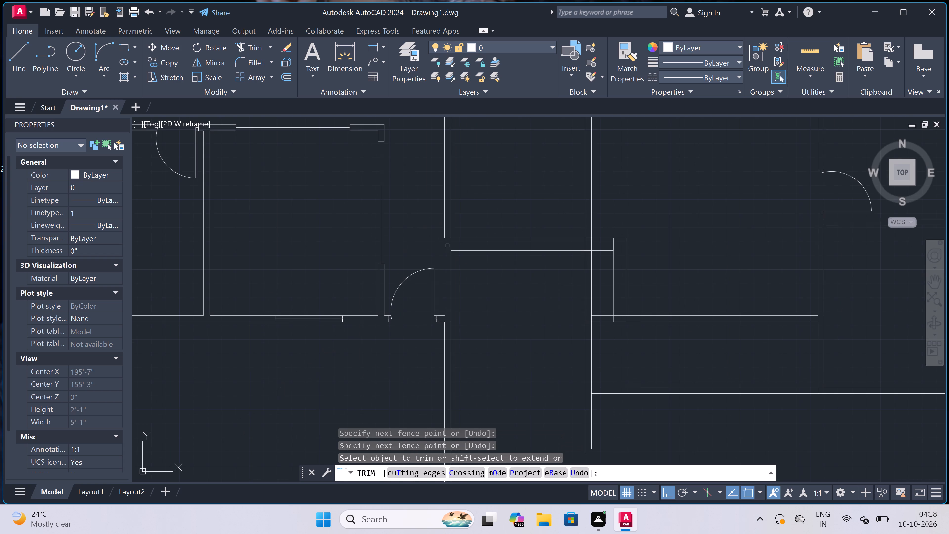
scroll(444, 310, "up", 4)
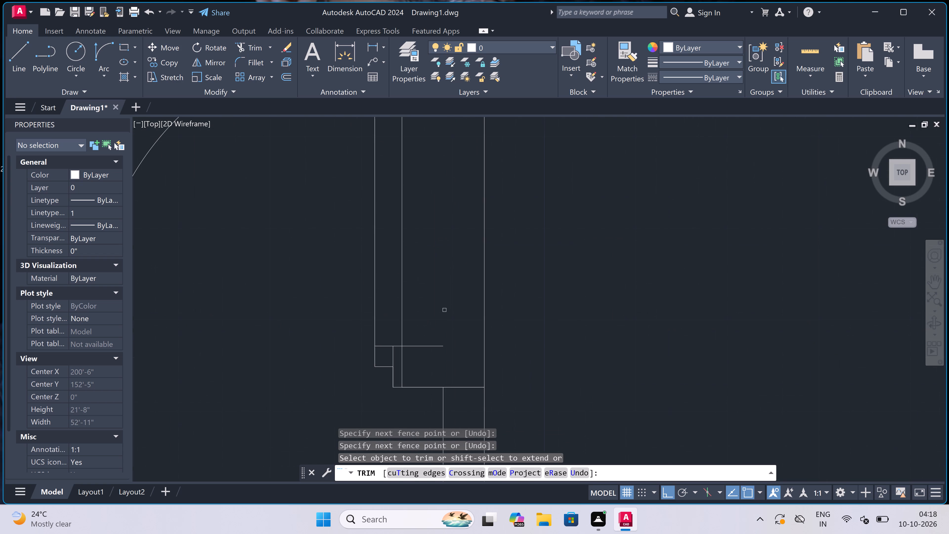
left_click(423, 346)
scroll(431, 330, "down", 3)
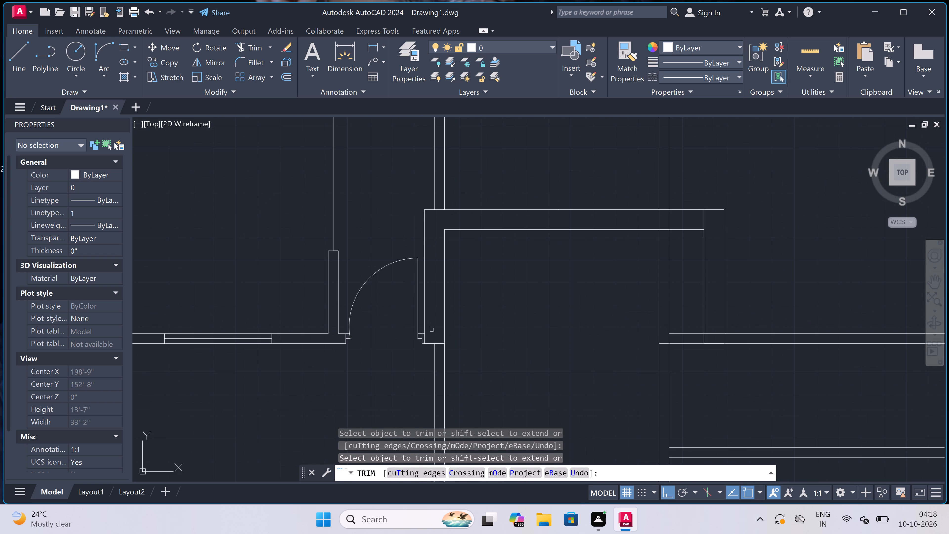
Trim the second block's two west wall lines where they cross the 9" outline and the space it encloses.
scroll(713, 220, "up", 2)
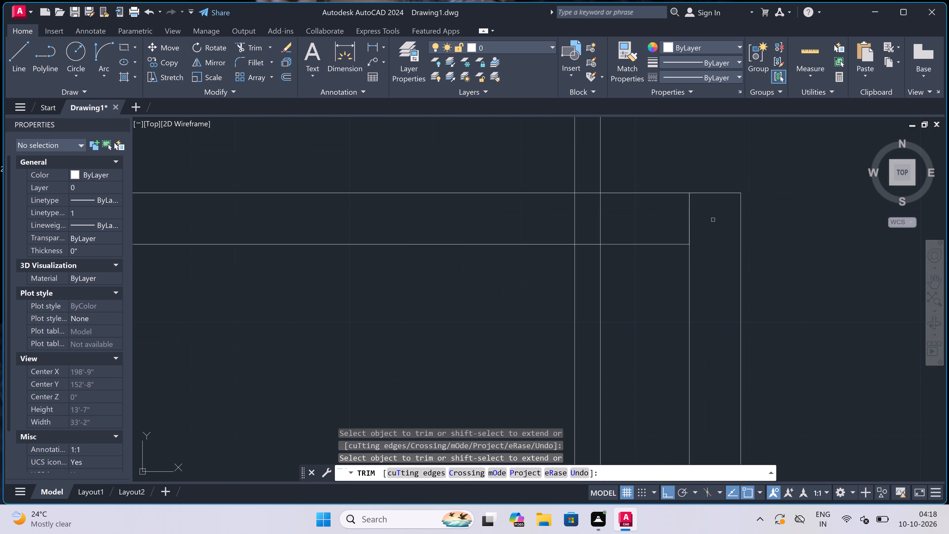
left_click(714, 221)
left_click(477, 224)
scroll(516, 222, "down", 3)
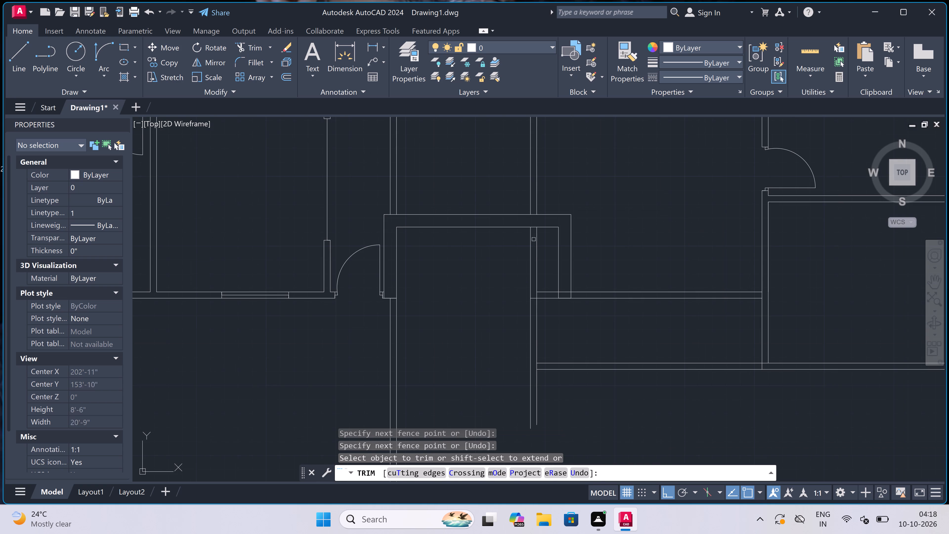
left_click(539, 256)
left_click(529, 258)
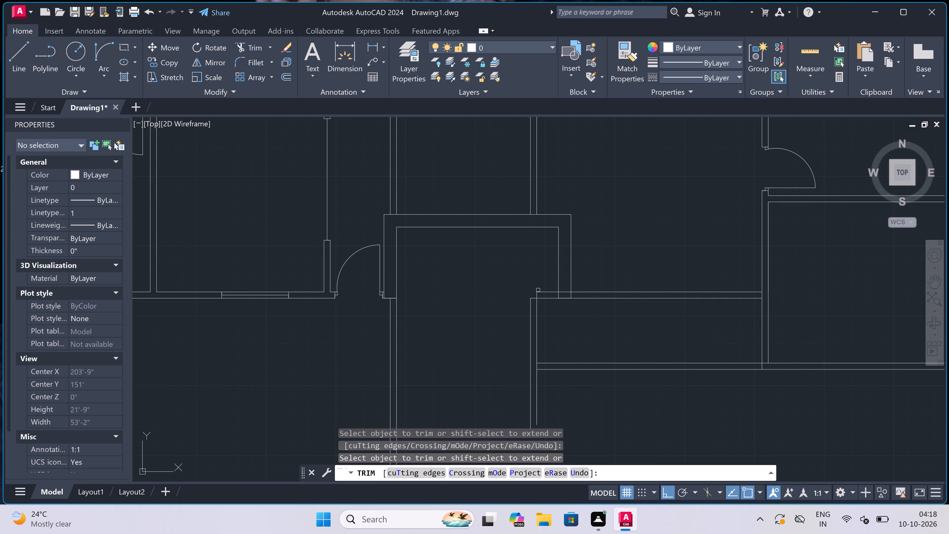
Trim the second block's old south wall lines west of the outline and the inner line within its 9" eastern leg.
scroll(554, 308, "up", 2)
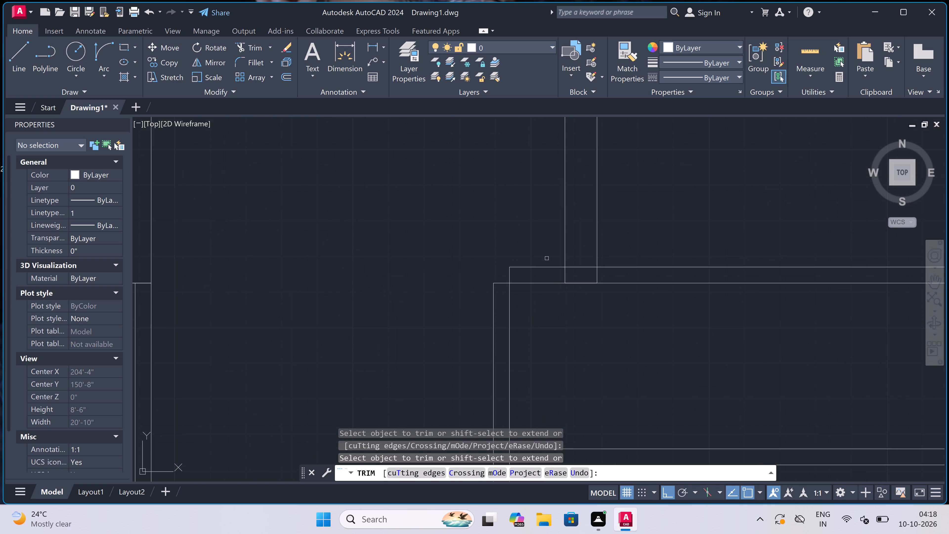
left_click(547, 258)
left_click(547, 298)
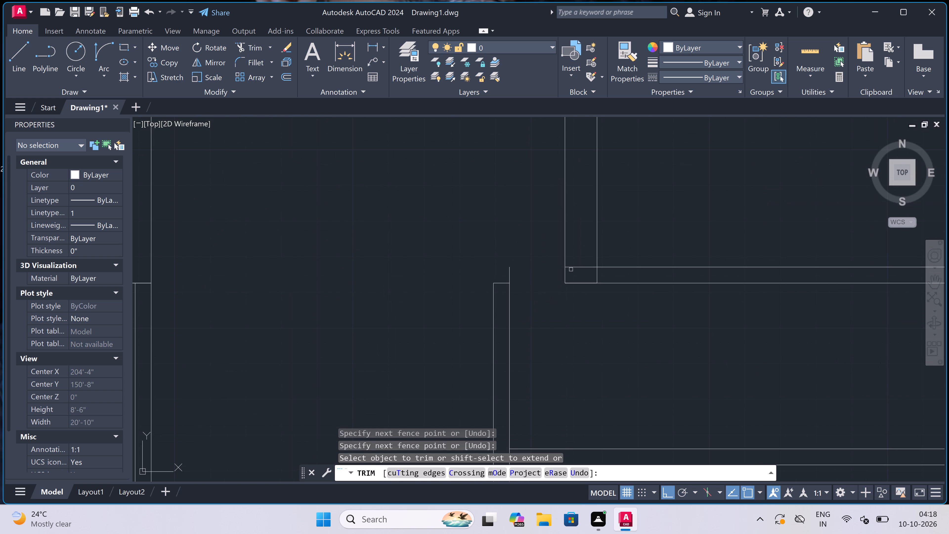
left_click(575, 268)
scroll(544, 288, "down", 4)
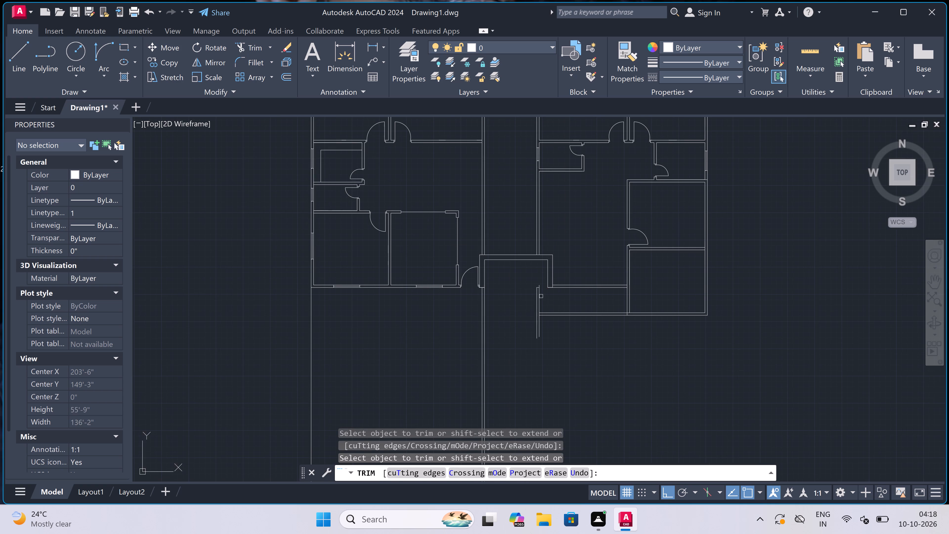
scroll(541, 296, "up", 1)
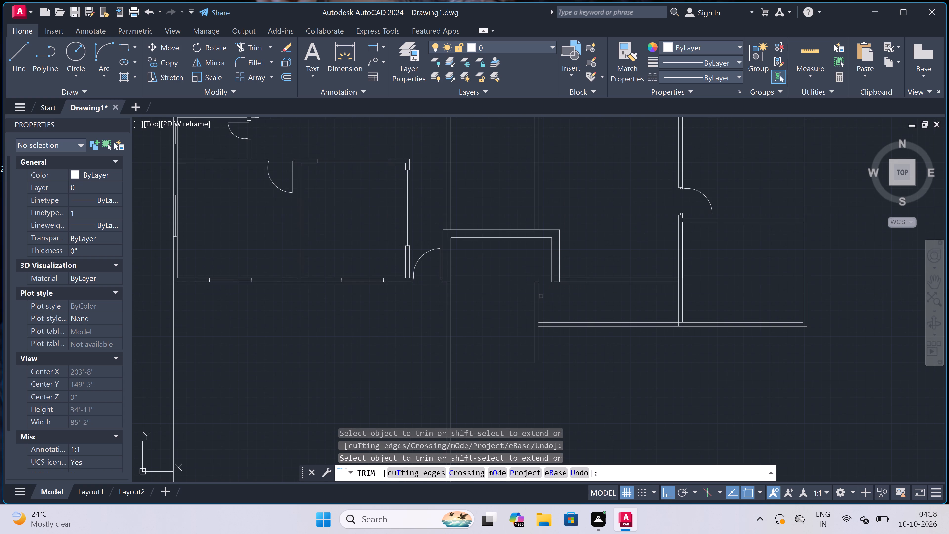
key("Escape")
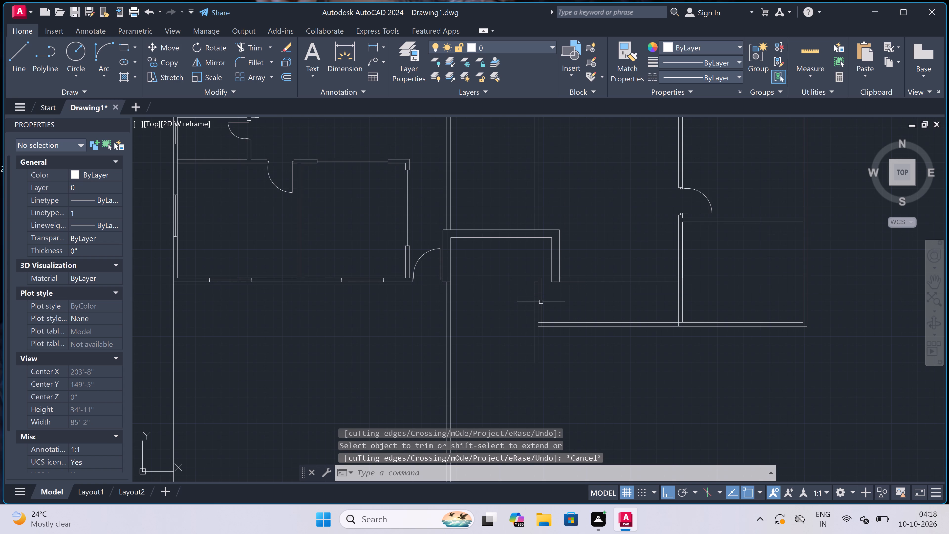
Erase the two southward wall lines below the second block's old southwest corner and the short stub at their top.
scroll(542, 313, "up", 2)
left_click_drag(549, 270, 547, 275)
left_click(454, 331)
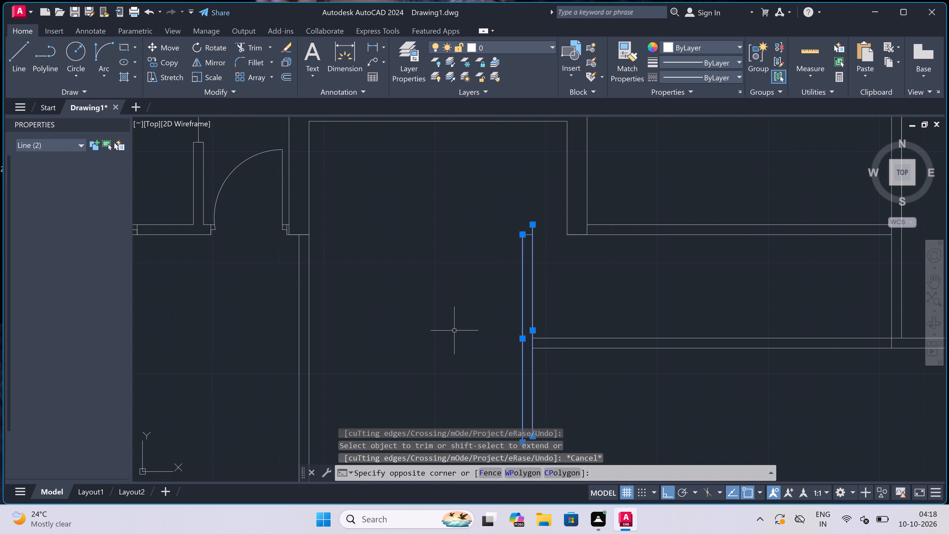
key("Delete")
scroll(489, 253, "up", 1)
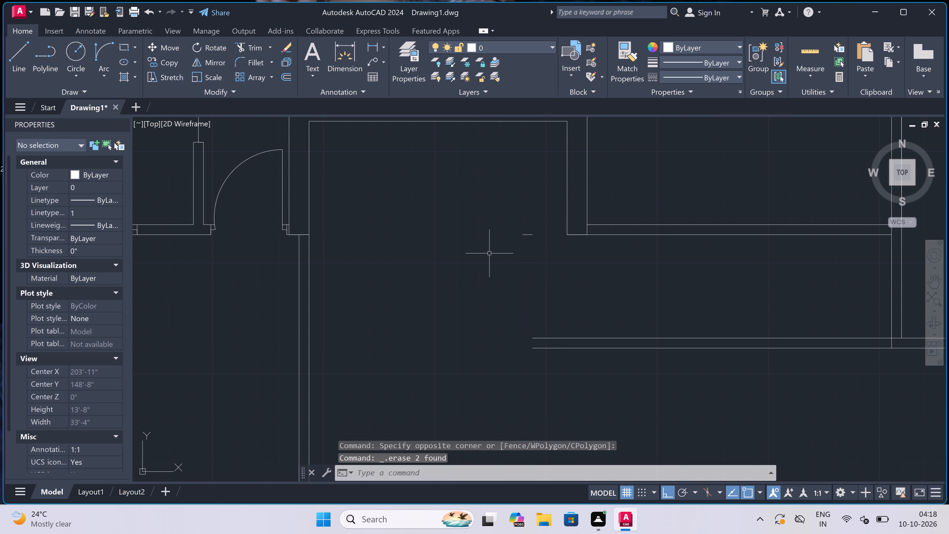
left_click(564, 205)
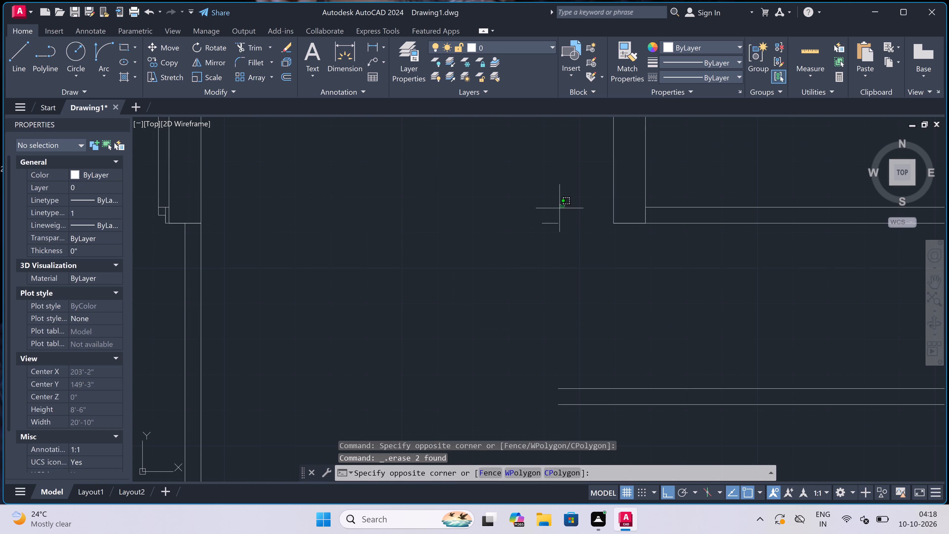
left_click(459, 281)
key("Delete")
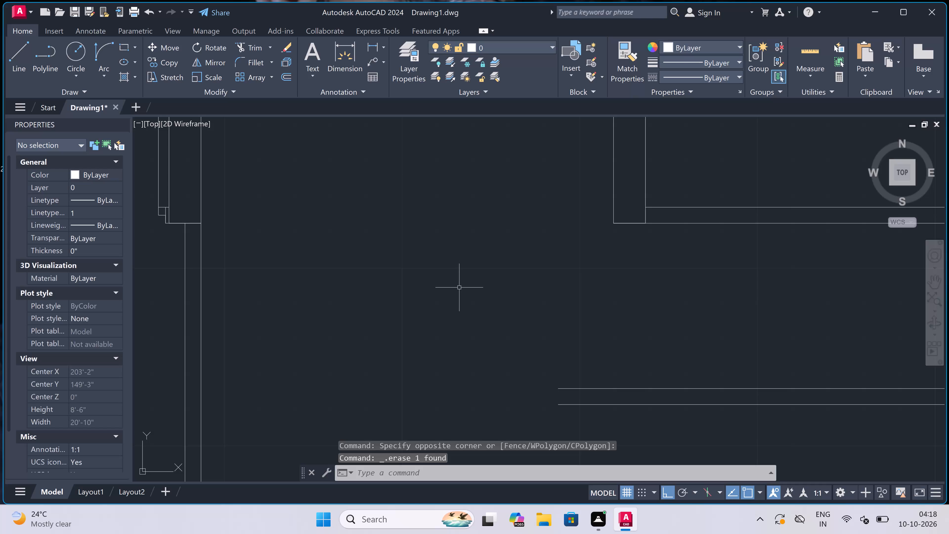
Draw a 9"-wide, about 4'-3" long central wall outline from the link's inner top line south to the old south wall level.
scroll(455, 281, "down", 4)
scroll(440, 255, "up", 2)
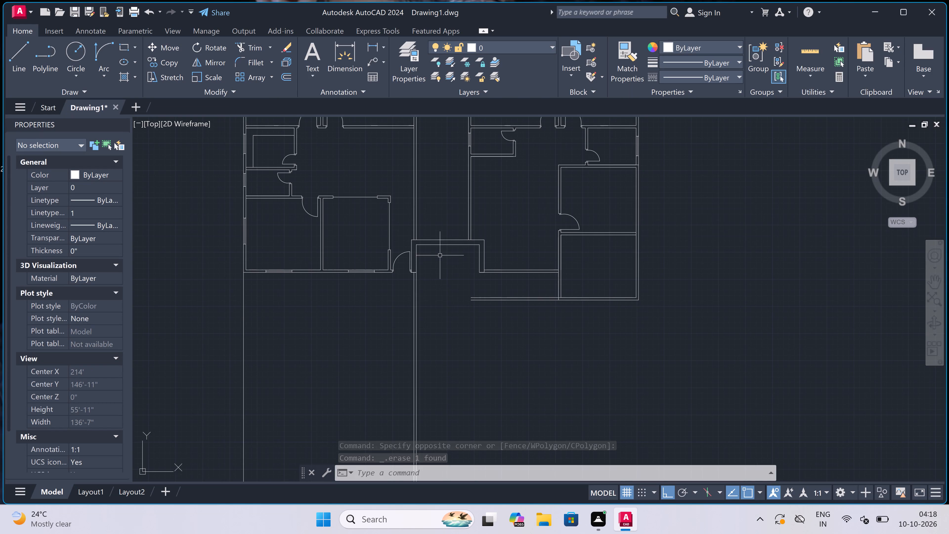
scroll(440, 255, "up", 1)
key("l")
key("space")
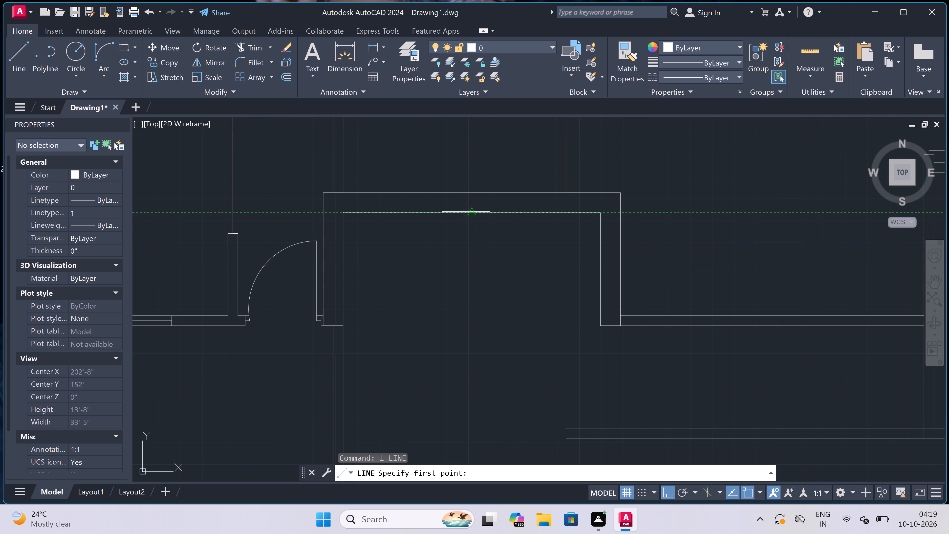
left_click(463, 212)
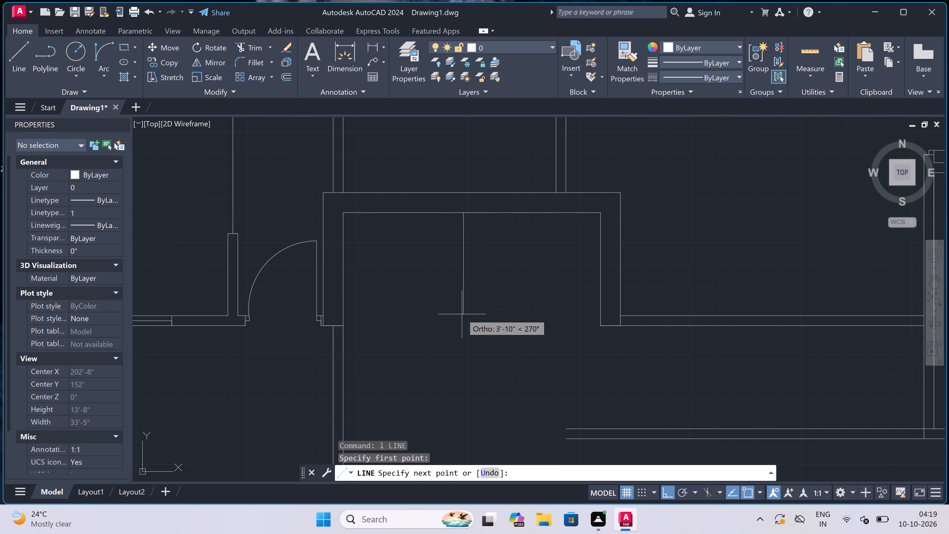
scroll(462, 320, "up", 1)
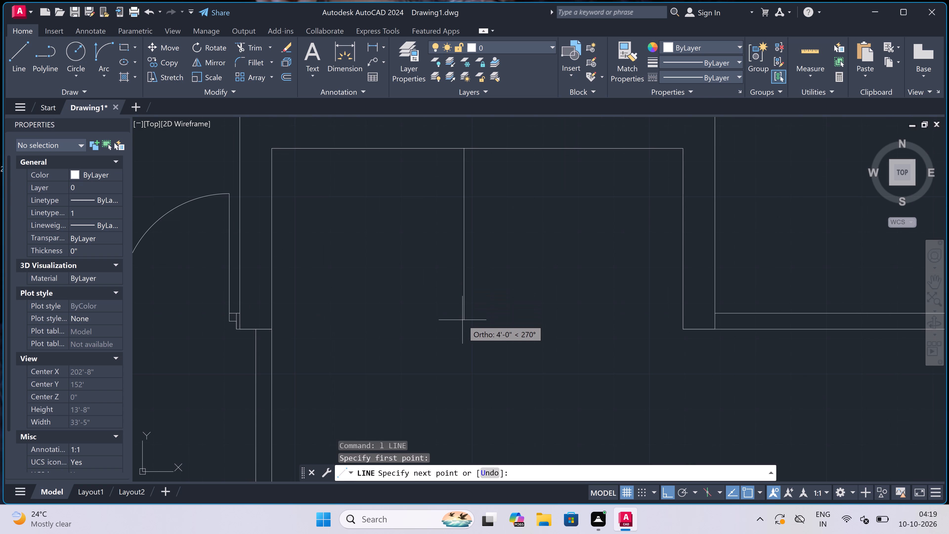
key("5")
type("'")
key("space")
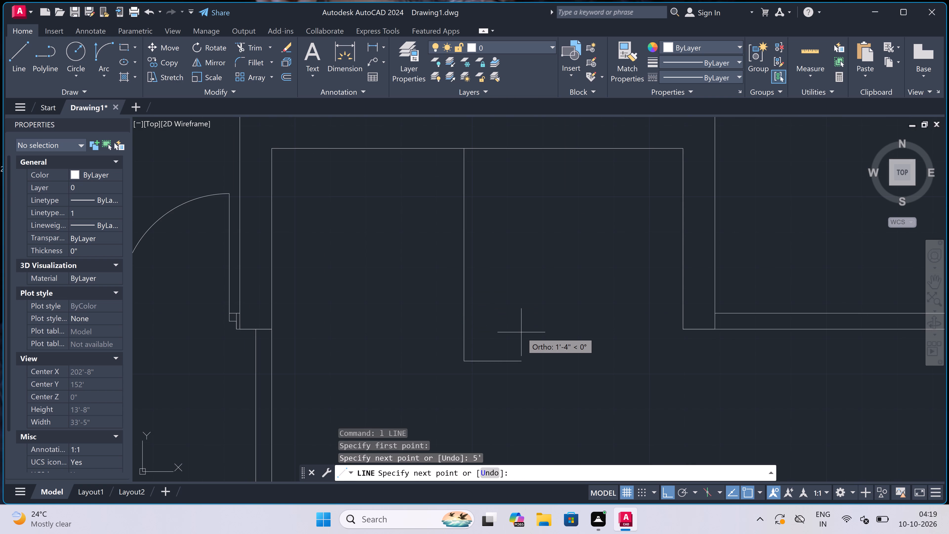
key("ctrl+z")
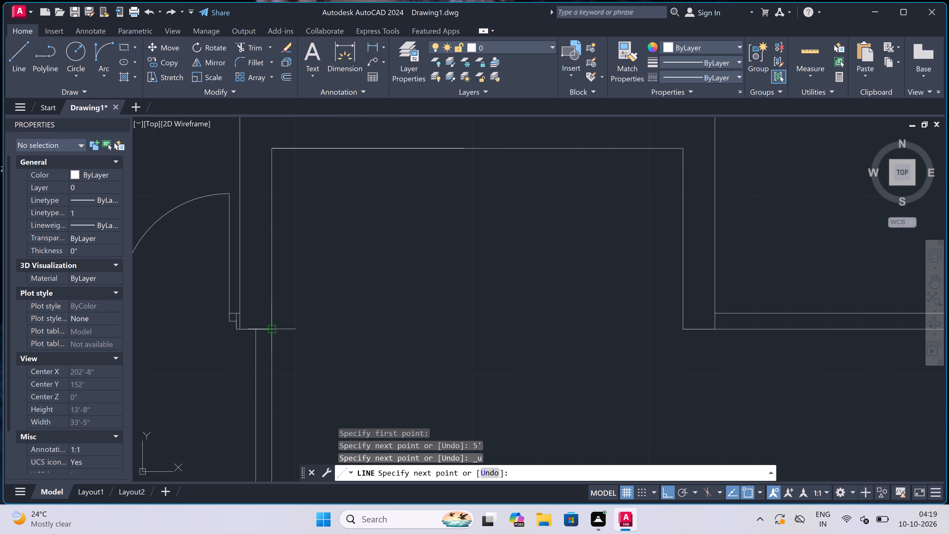
left_click(460, 331)
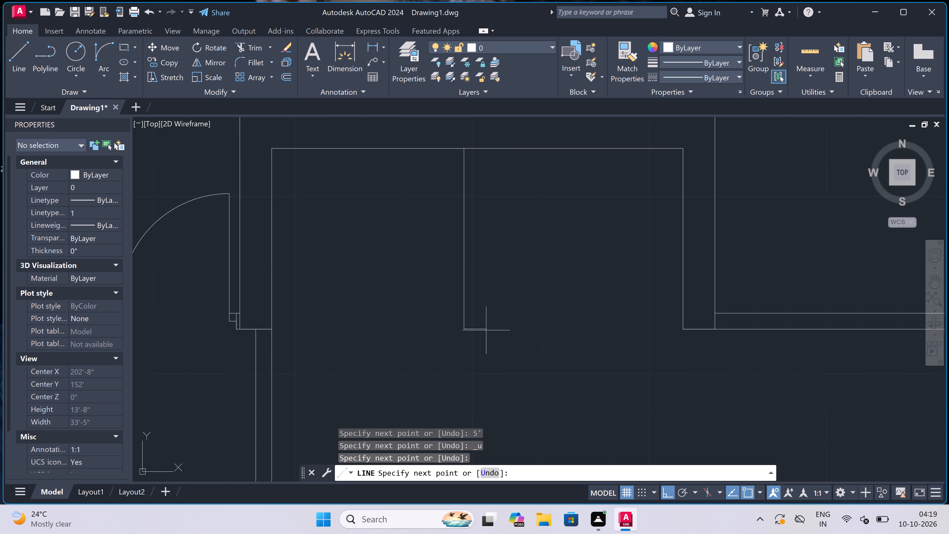
key("9")
key("shift+quotedbl")
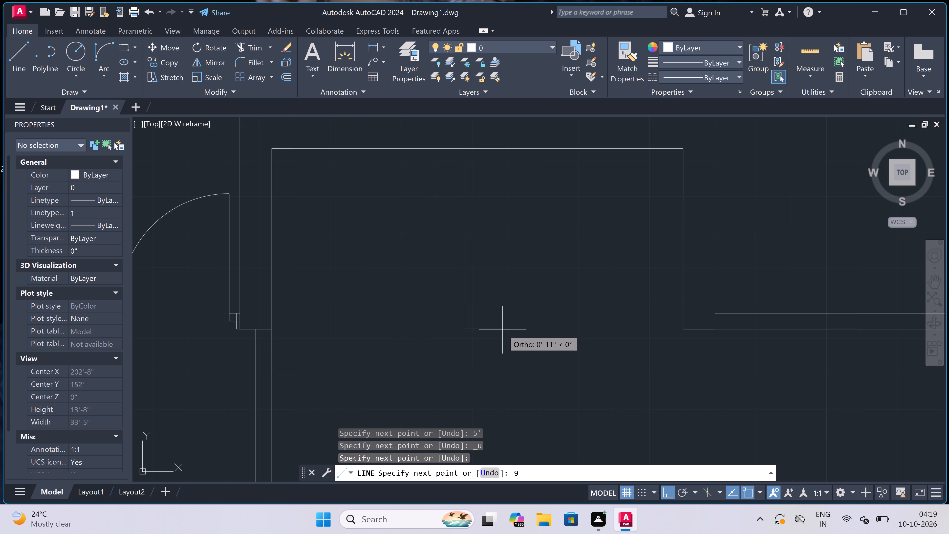
key("space")
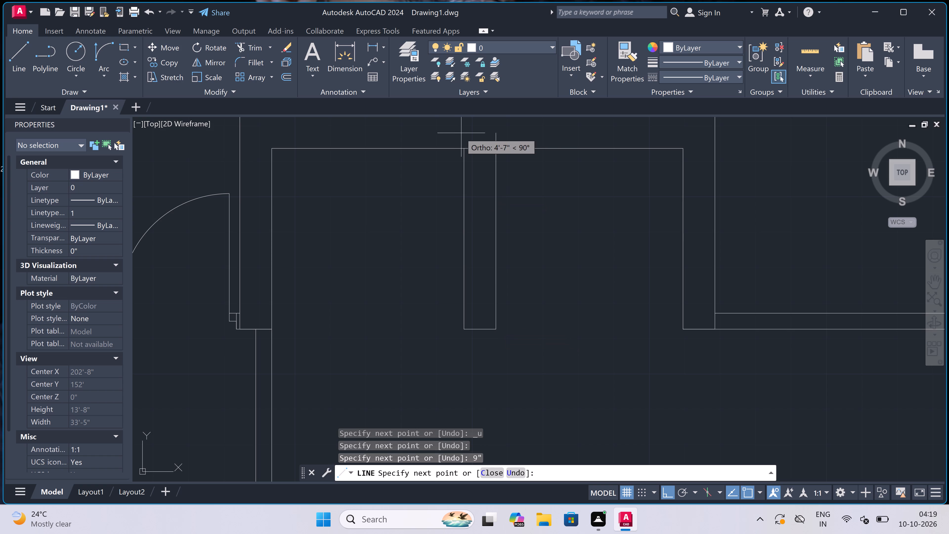
left_click(496, 148)
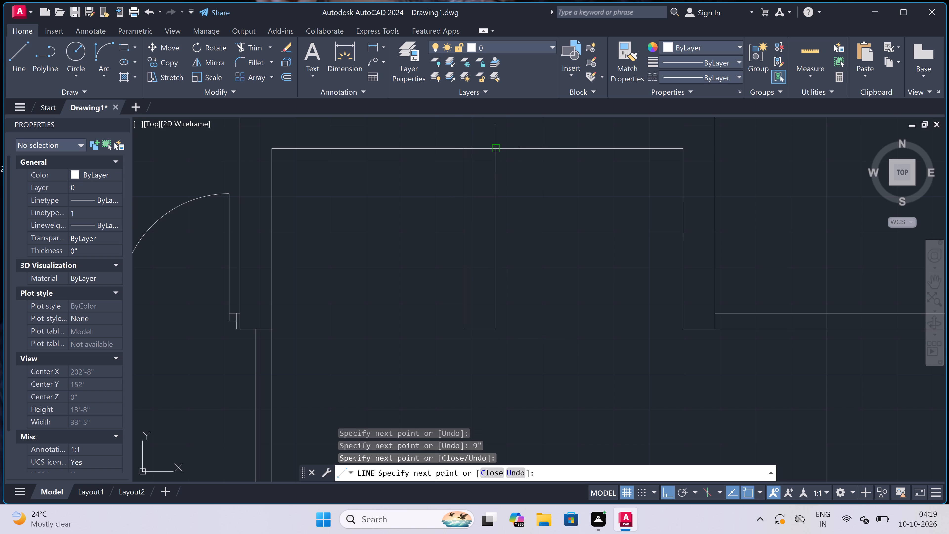
Draw a 9"-thick south wall outline across both link bays, between the inner faces of the outer legs.
key("Escape")
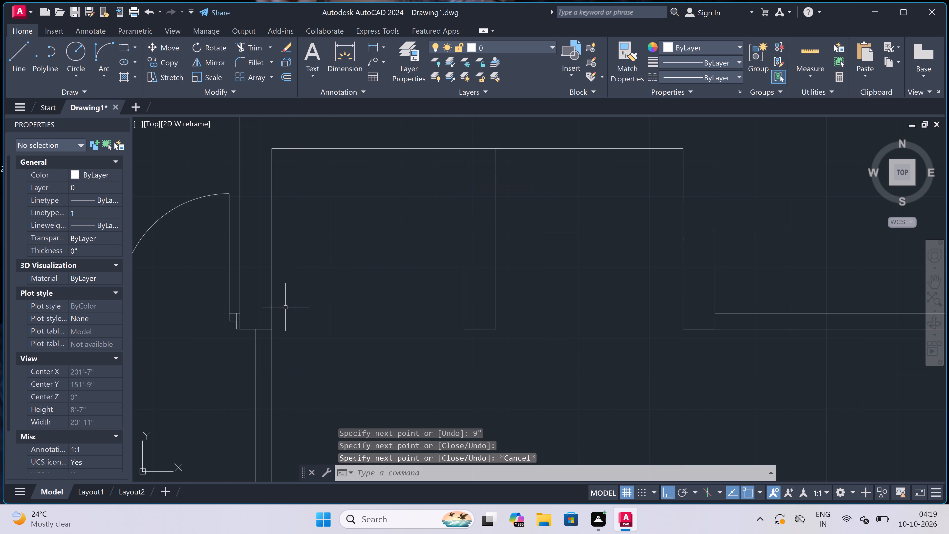
key("space")
left_click_drag(273, 332, 276, 332)
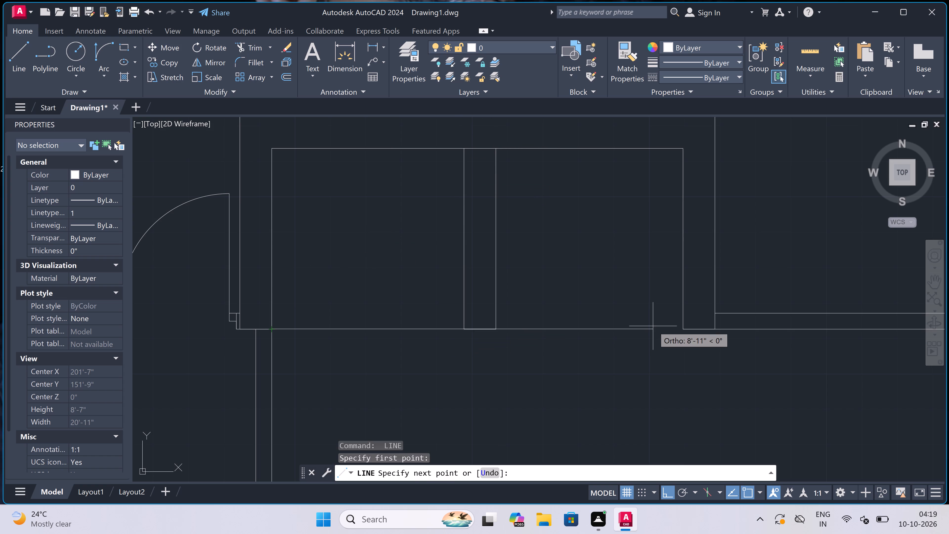
left_click(685, 330)
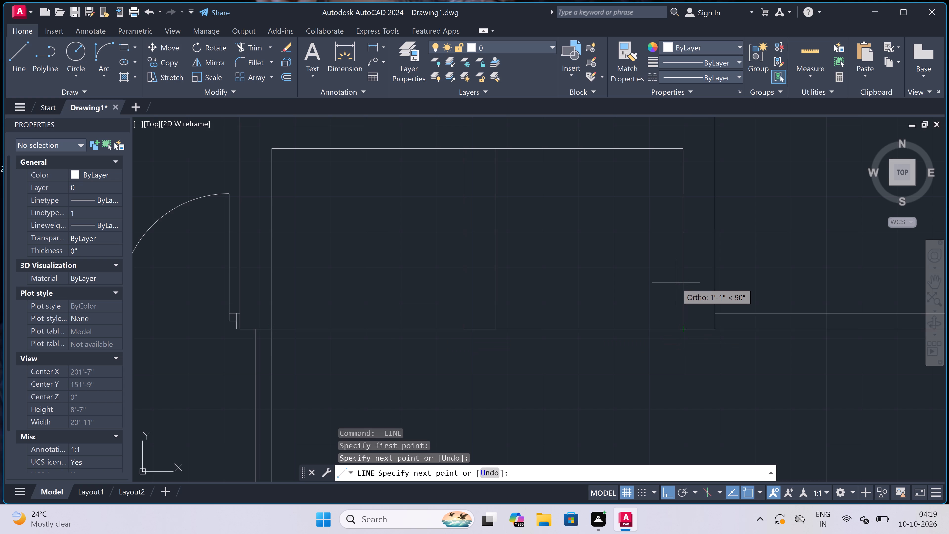
key("9")
key("shift+quotedbl")
key("space")
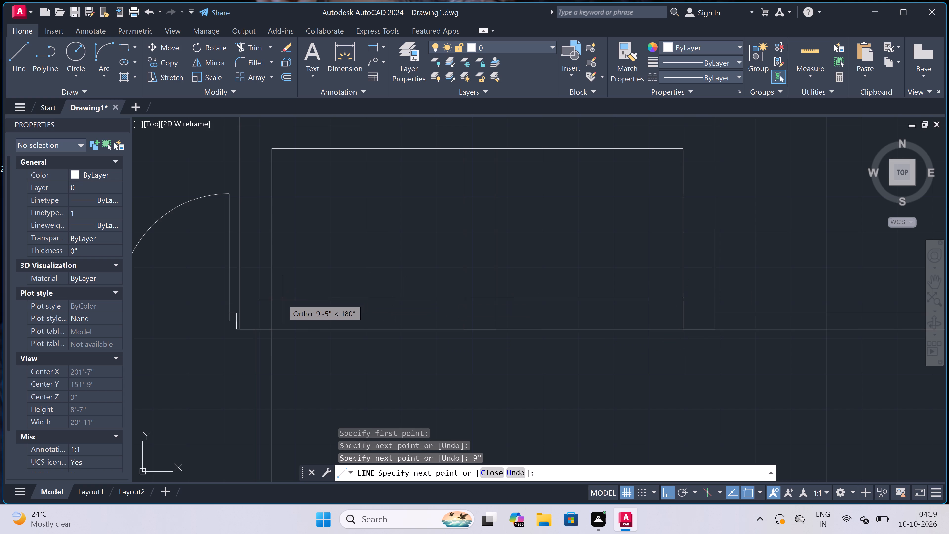
double_click(268, 300)
key("Escape")
Draw two opening jamb lines across the west bay's south wall and join their midpoints with a horizontal line.
key("space")
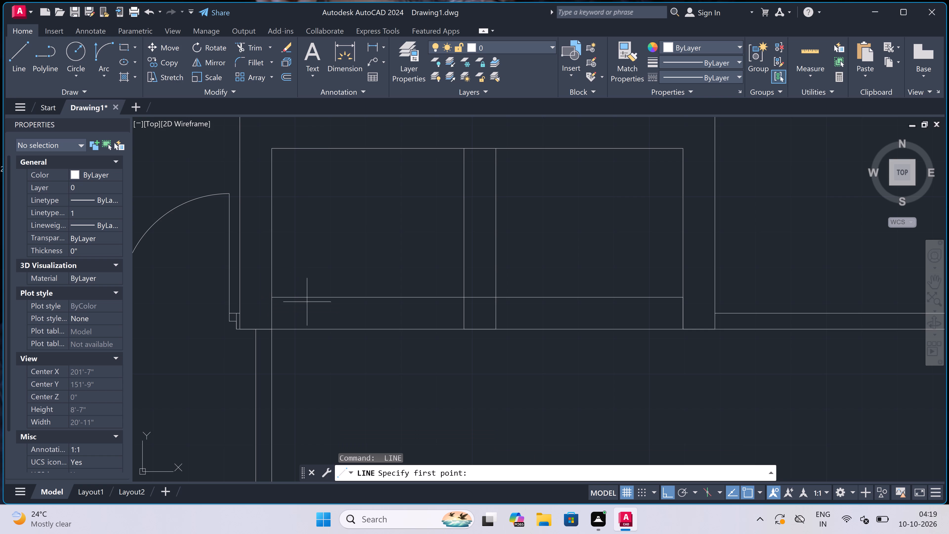
left_click(306, 297)
left_click(308, 335)
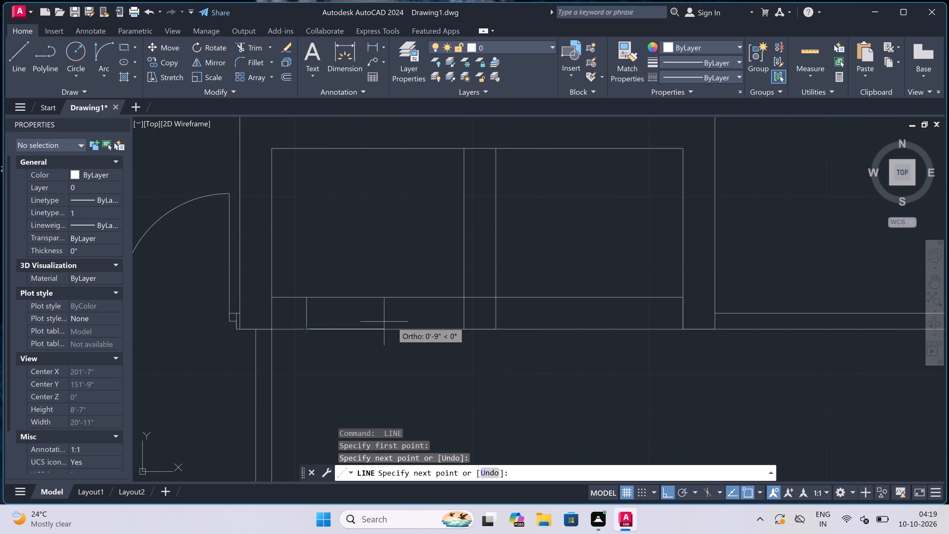
key("Escape")
key("space")
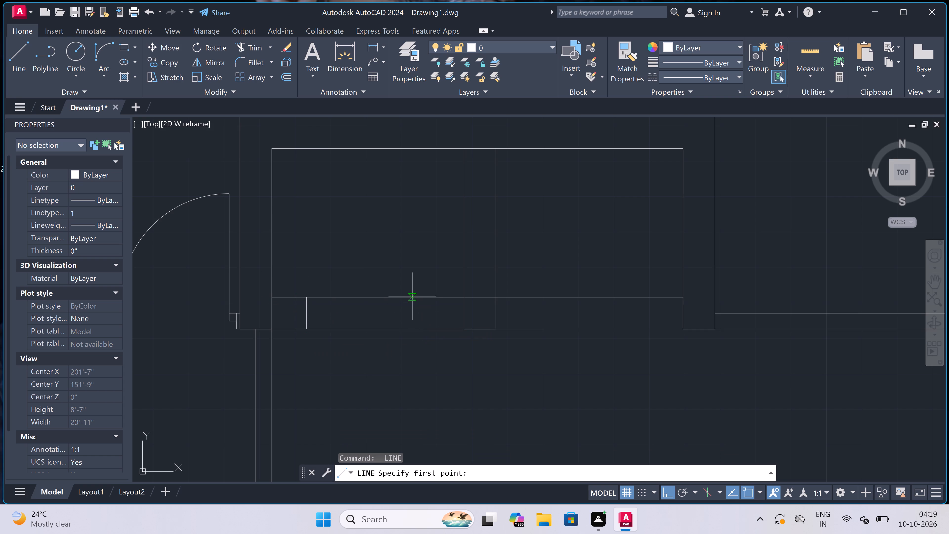
left_click(416, 298)
double_click(417, 328)
left_click(417, 316)
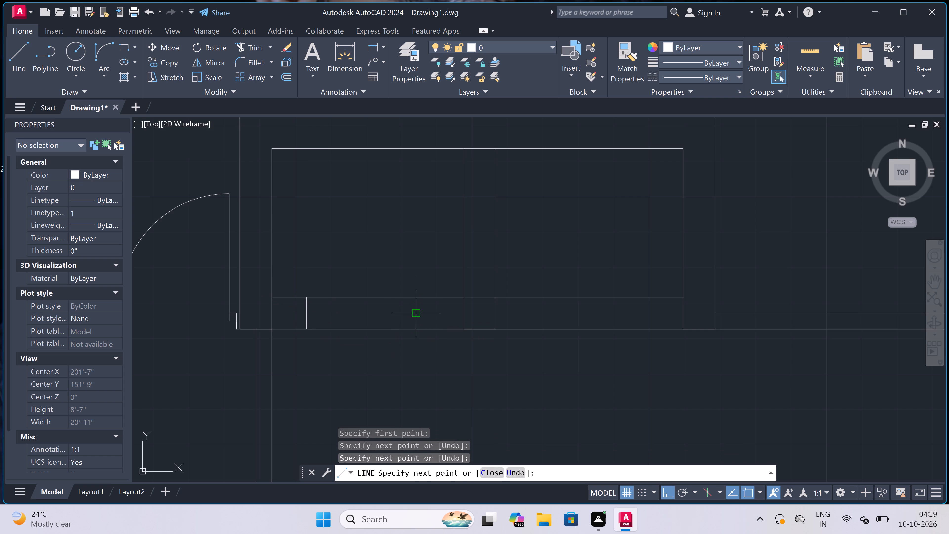
left_click(306, 309)
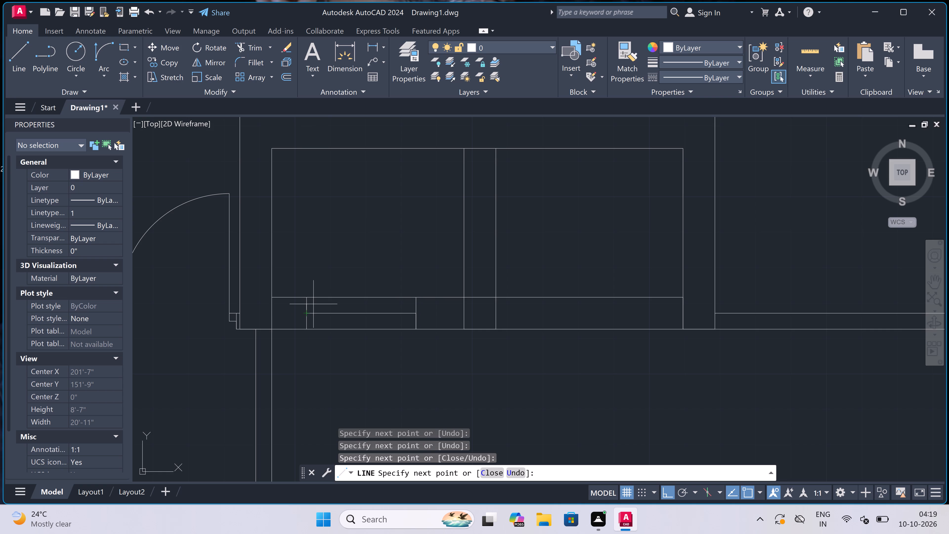
key("Escape")
Trim the west leg's inner line within the south wall and both south wall lines between the west bay's jambs.
key("t")
key("r")
key("space")
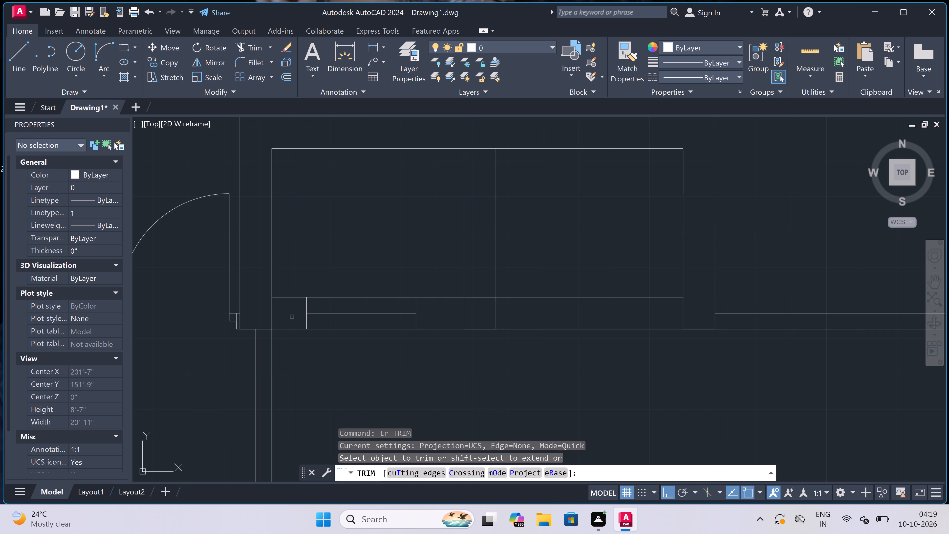
left_click(291, 316)
left_click(264, 319)
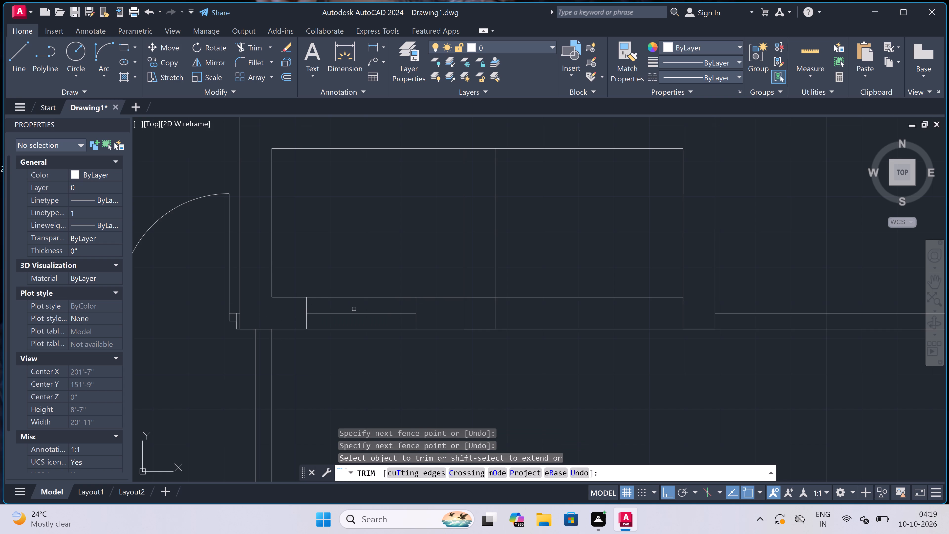
double_click(355, 309)
left_click(357, 285)
left_click(358, 327)
double_click(354, 349)
Trim the lines crossing the central wall's junctions with the south wall and the link's top wall.
scroll(491, 309, "up", 1)
left_click(516, 300)
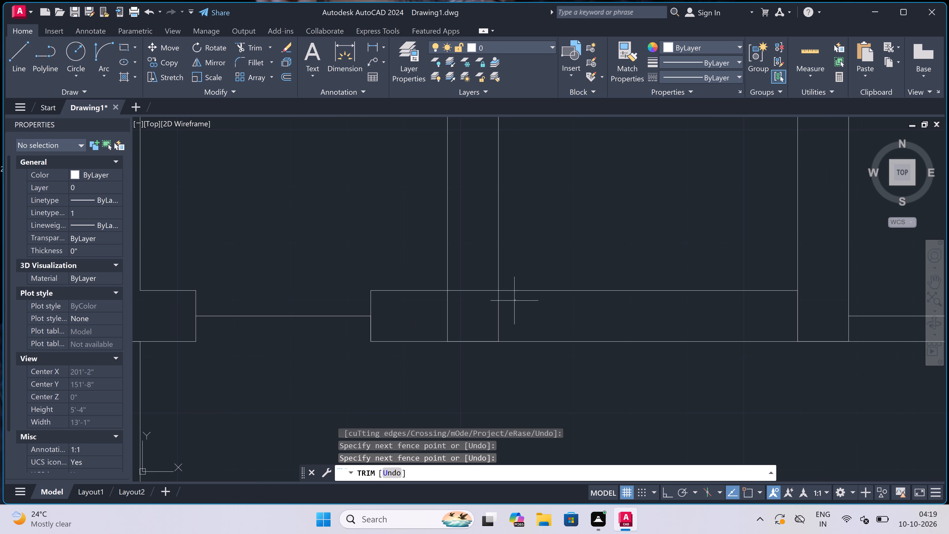
left_click(405, 311)
left_click(460, 313)
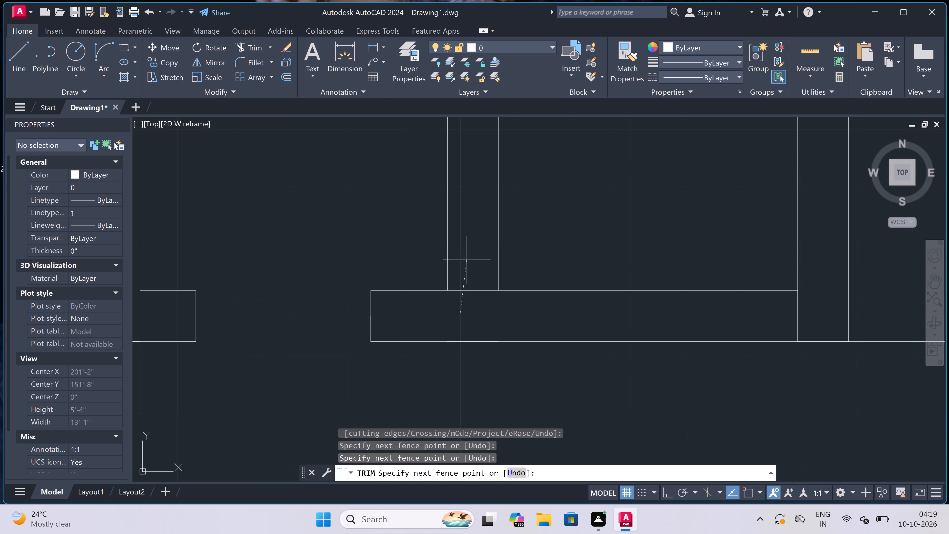
left_click(468, 258)
scroll(468, 258, "down", 4)
scroll(465, 226, "up", 2)
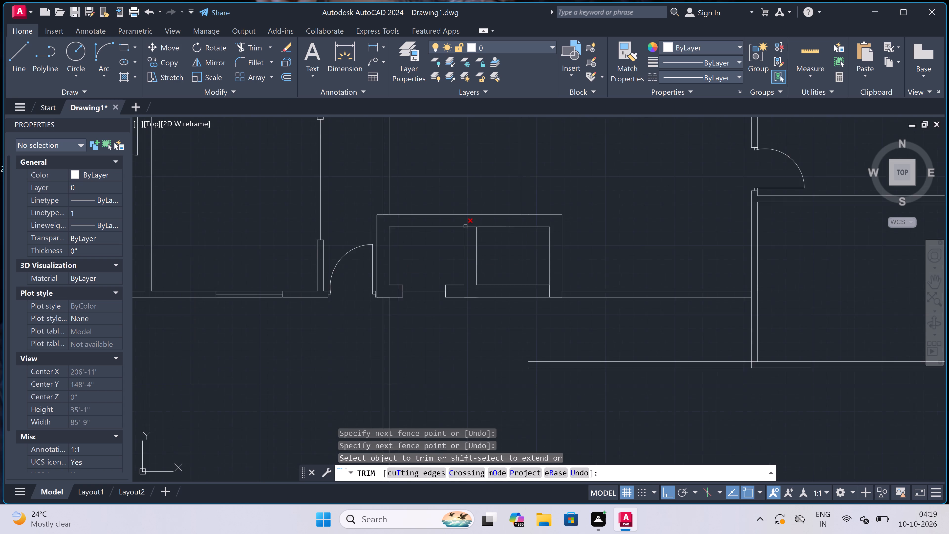
scroll(468, 226, "up", 1)
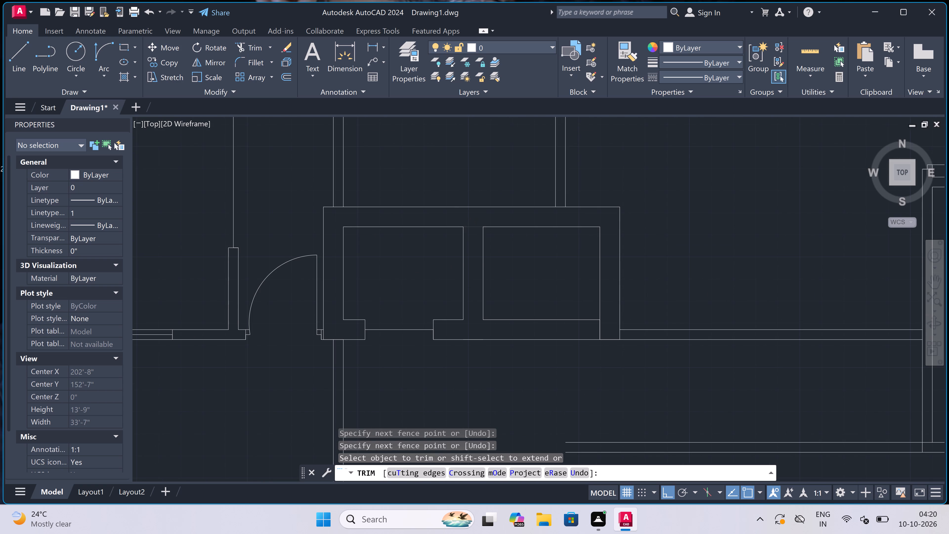
scroll(468, 226, "up", 1)
left_click(474, 217)
left_click(478, 247)
Trim the east leg's inner line where it crosses the south wall thickness.
scroll(475, 232, "down", 4)
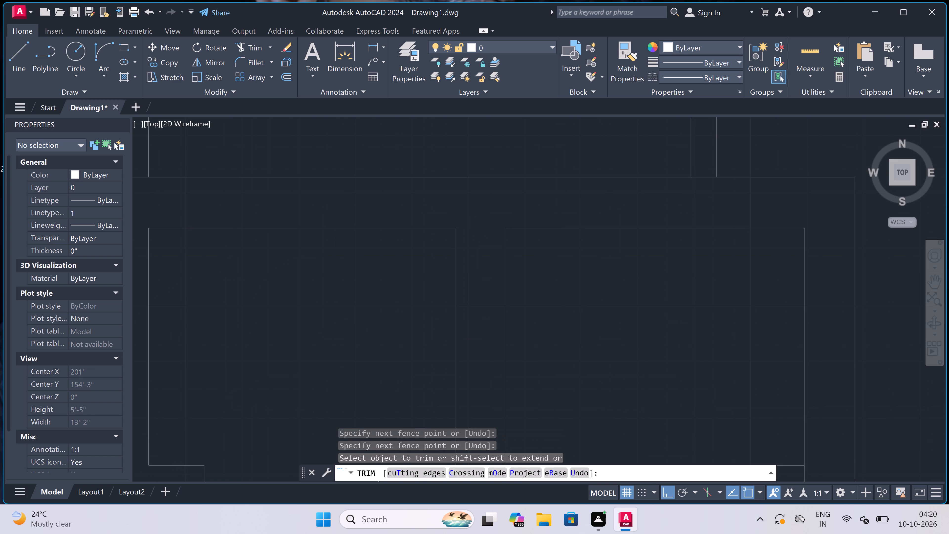
scroll(489, 245, "up", 2)
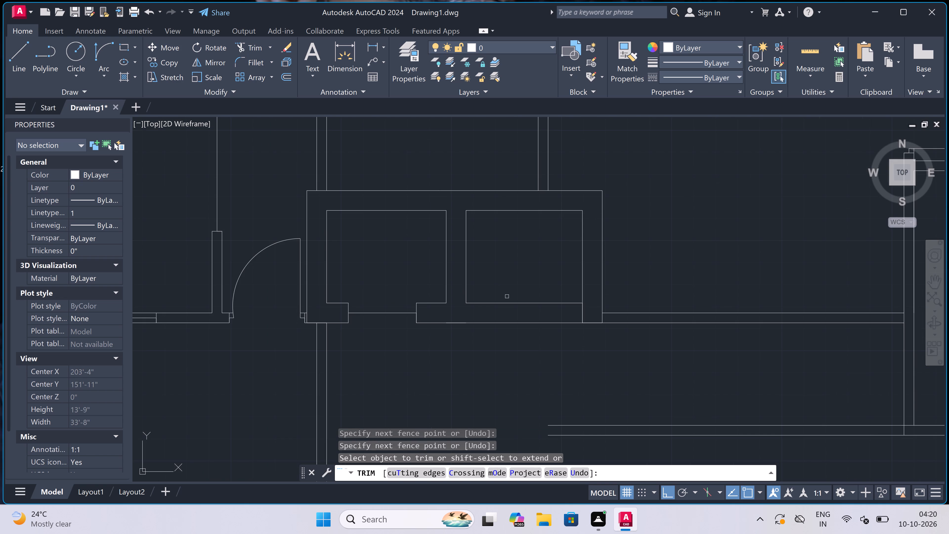
scroll(583, 310, "up", 2)
left_click(591, 314)
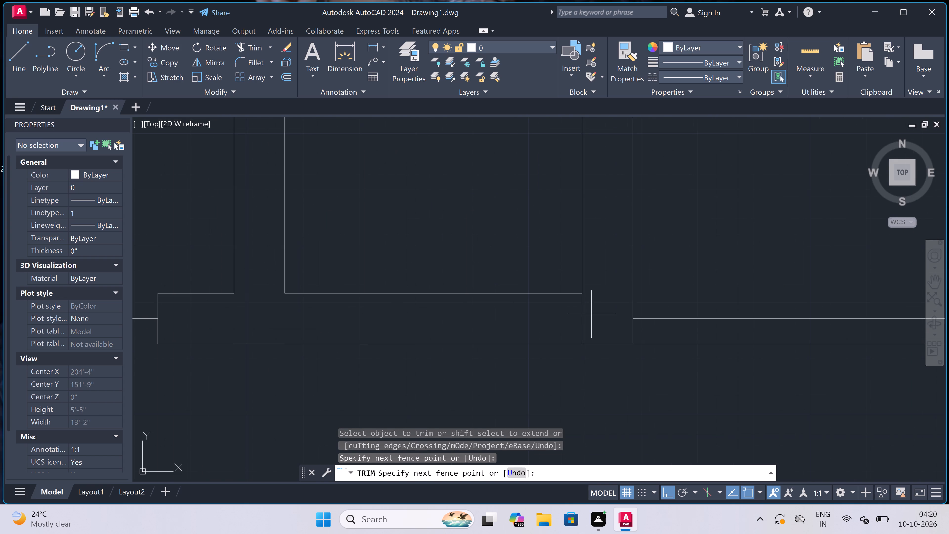
left_click(543, 314)
scroll(483, 297, "down", 3)
scroll(475, 276, "up", 1)
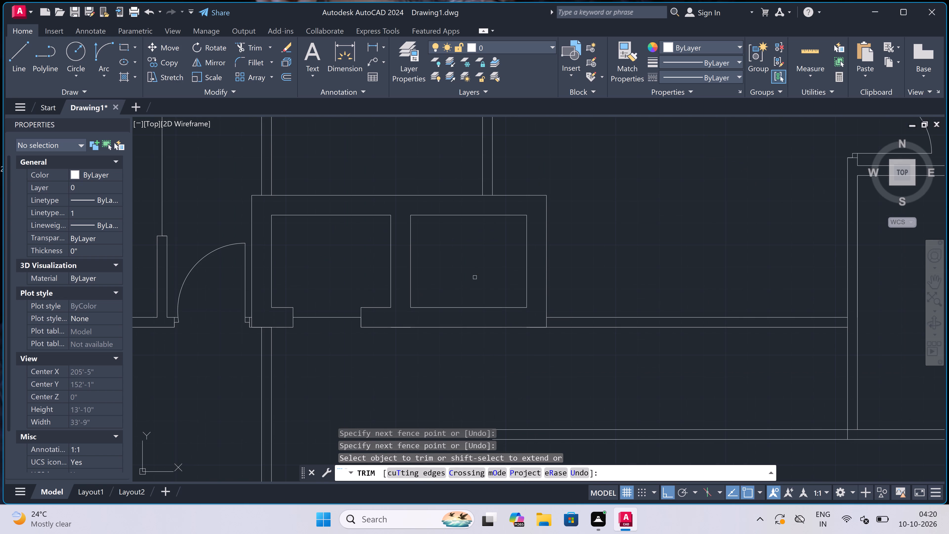
key("Escape")
Draw two opening jamb lines across the east bay's south wall and join their midpoints with a horizontal line.
type("l")
key("space")
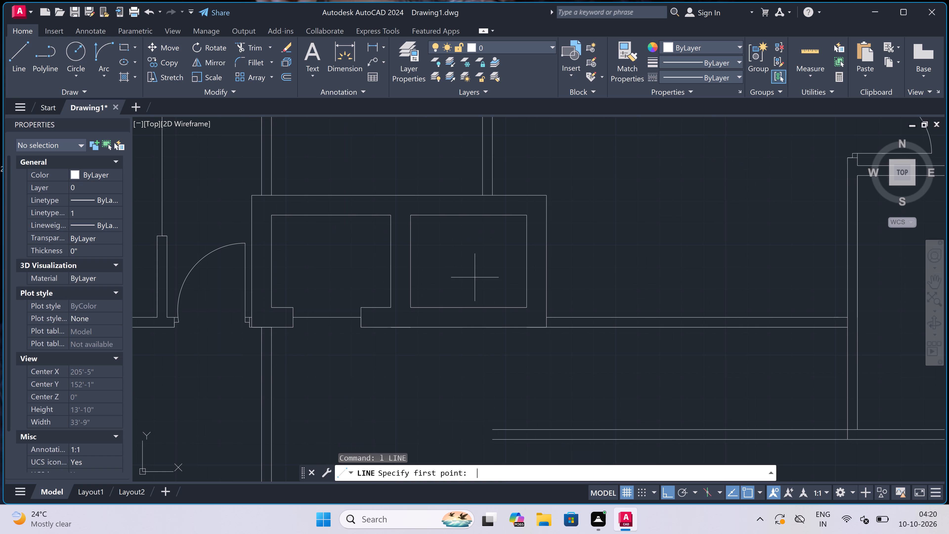
left_click(499, 306)
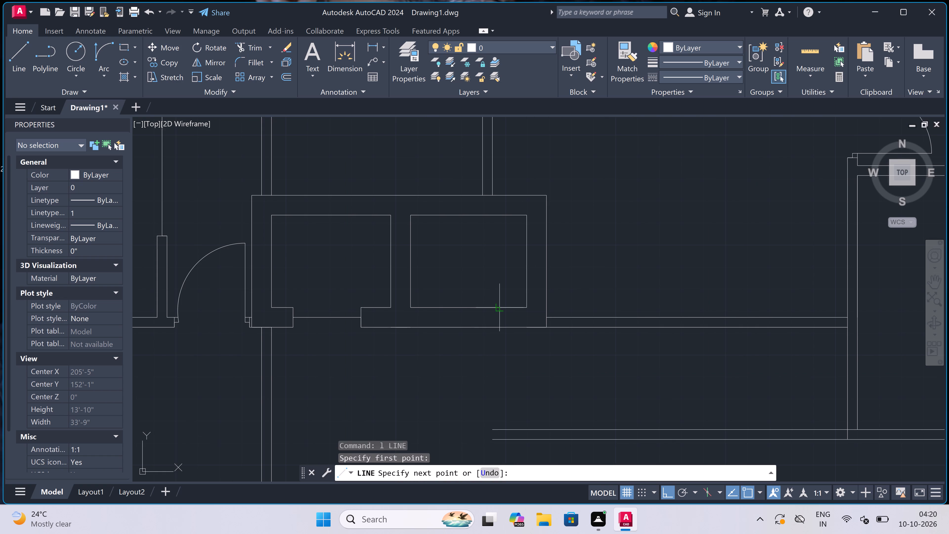
left_click(499, 325)
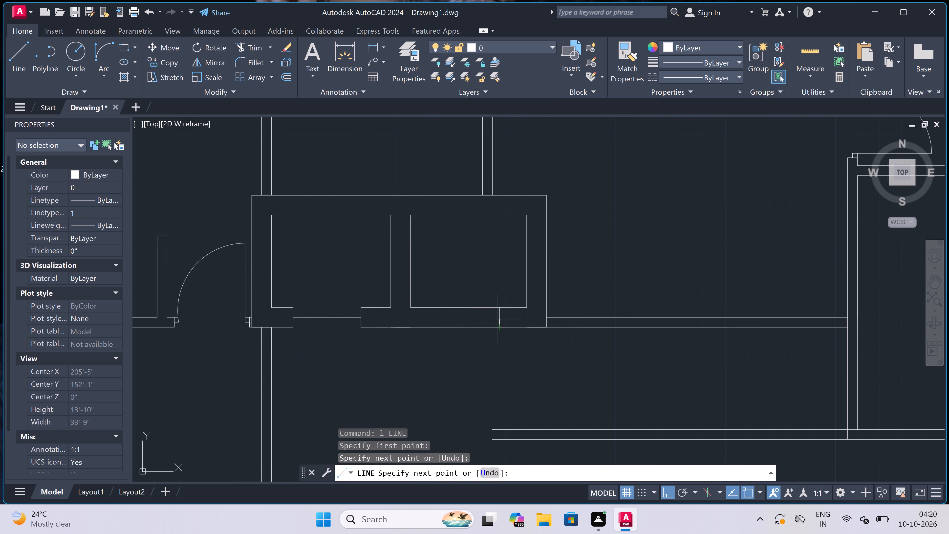
scroll(495, 311, "up", 2)
key("Escape")
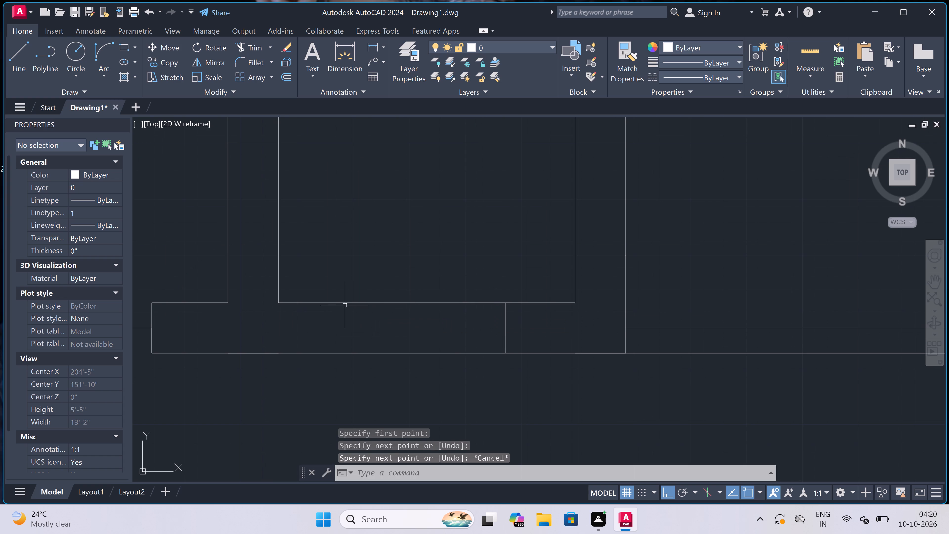
key("space")
left_click(344, 306)
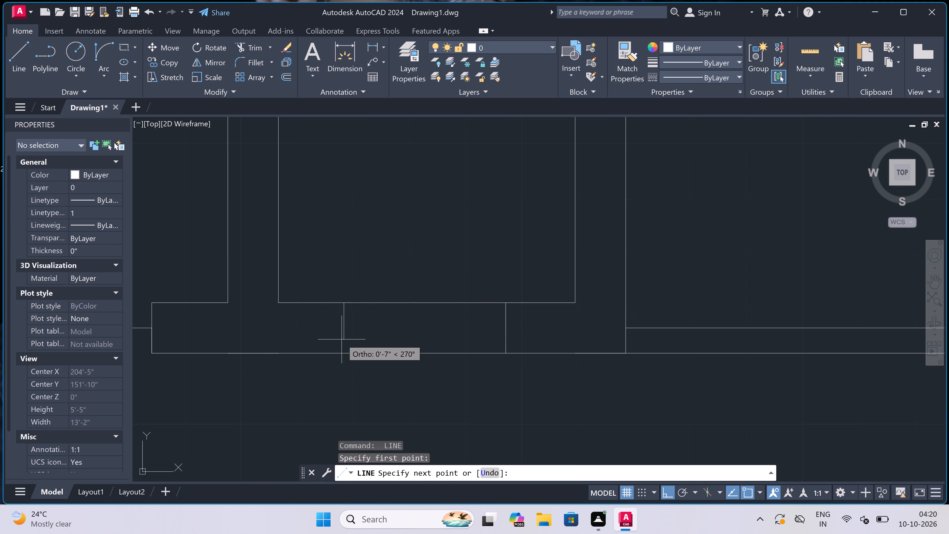
left_click(345, 351)
left_click(343, 329)
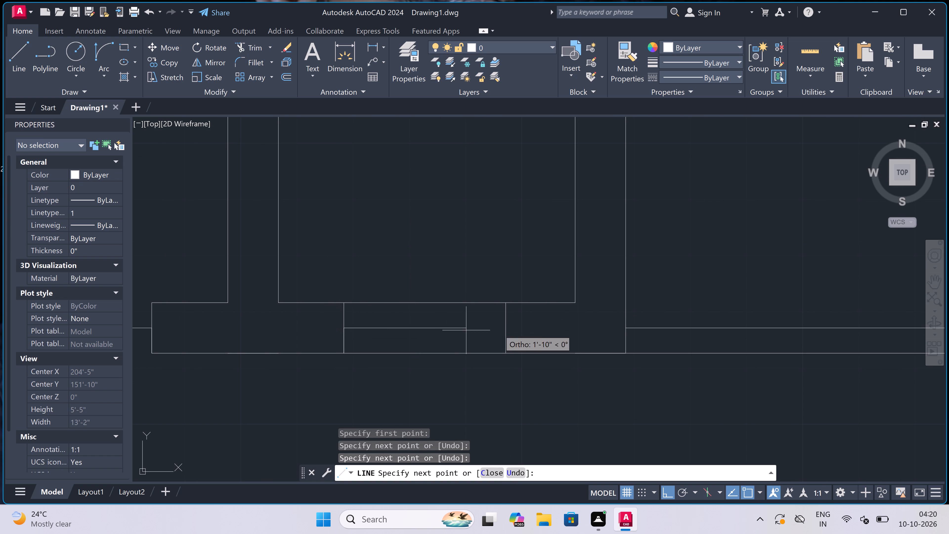
left_click(505, 329)
key("Escape")
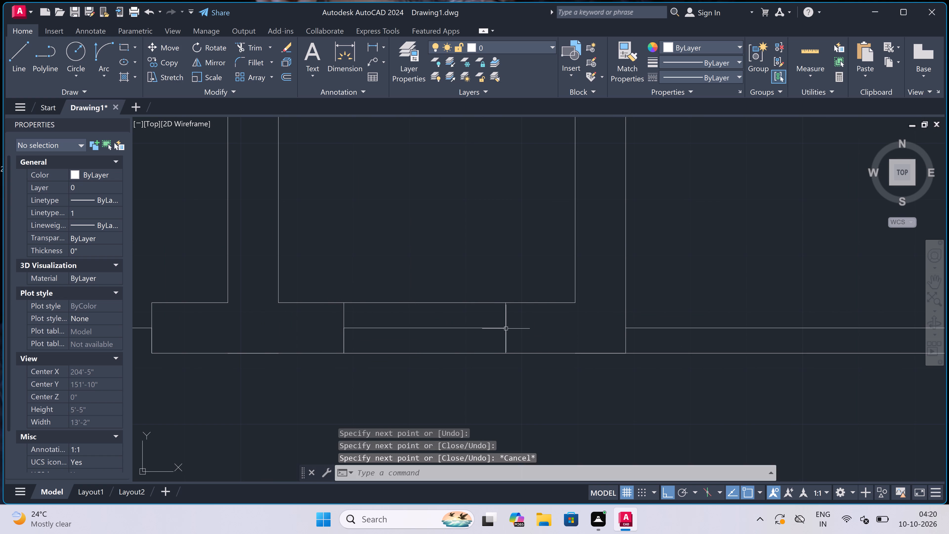
Trim the upper and lower south wall lines between the east bay's two jambs.
type("tr")
key("space")
scroll(497, 316, "down", 1)
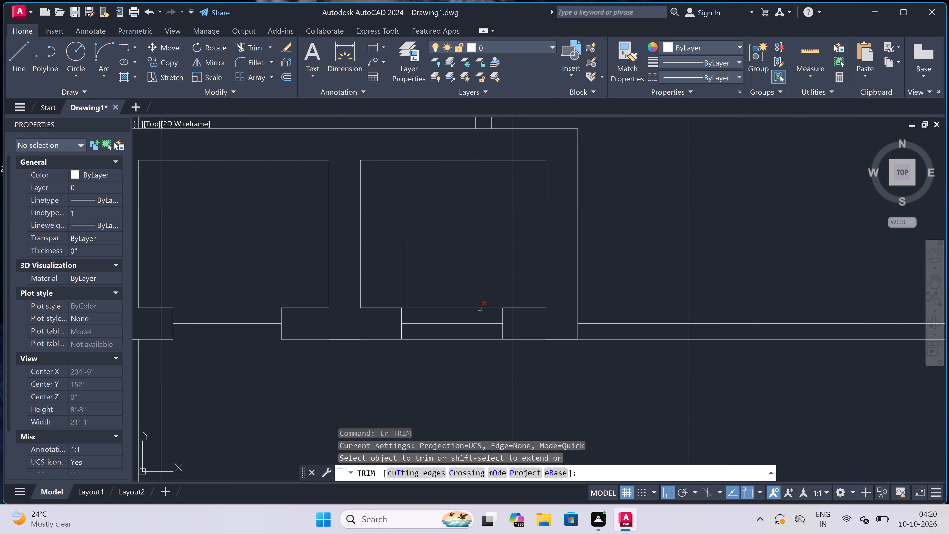
left_click(479, 308)
left_click(470, 334)
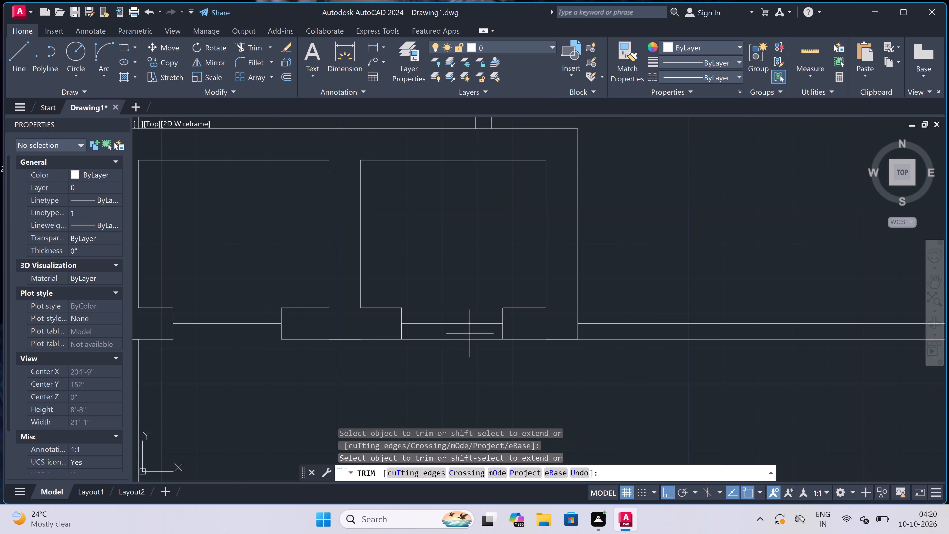
left_click(464, 345)
scroll(458, 323, "down", 4)
scroll(475, 347, "up", 2)
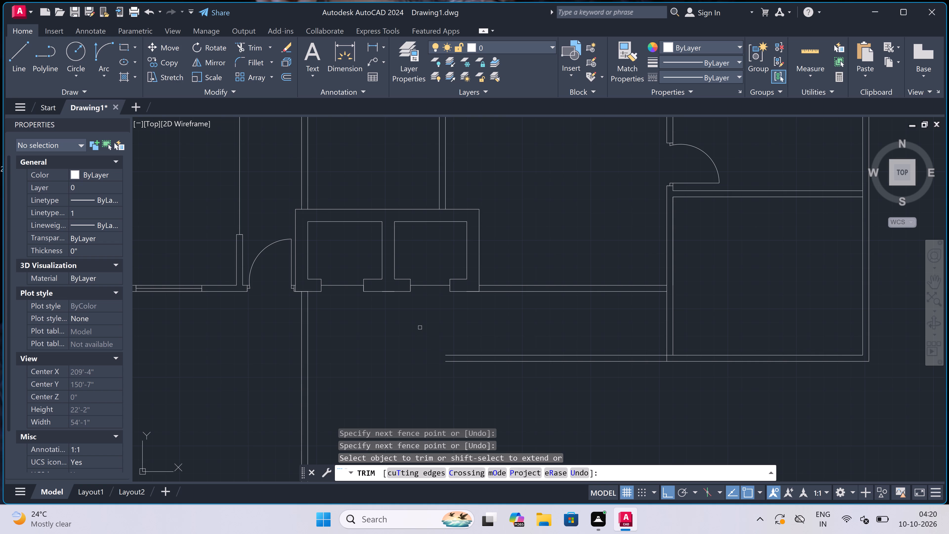
scroll(420, 328, "down", 1)
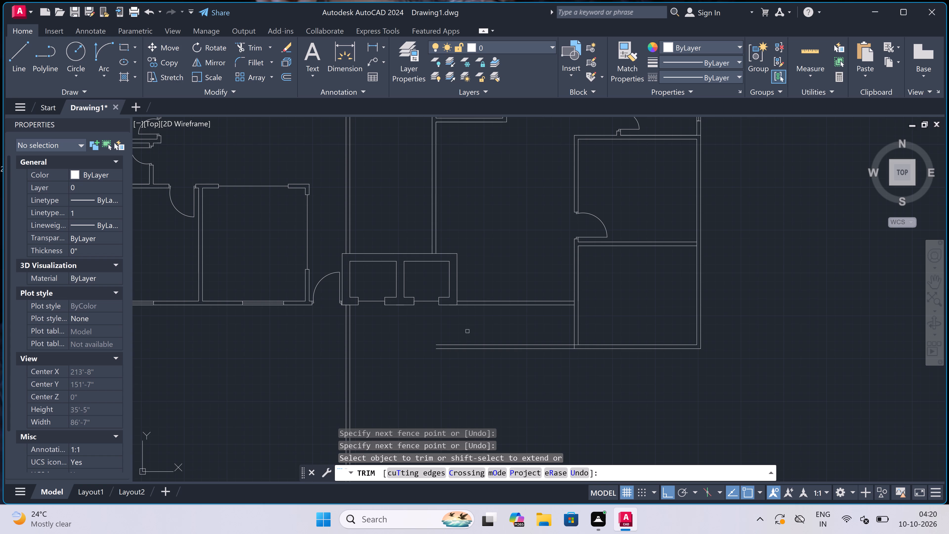
scroll(466, 339, "up", 1)
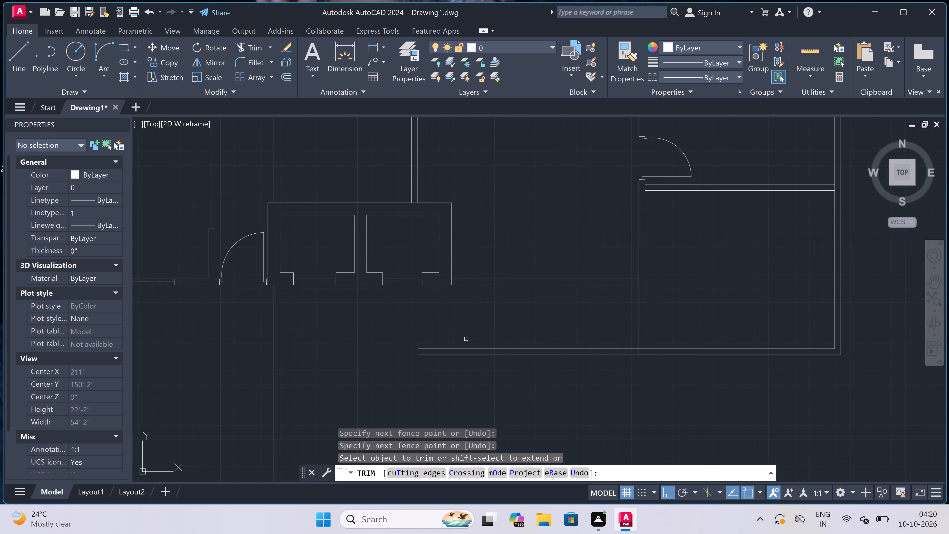
key("Escape")
Draw a 4.5" thick wall stub running east from the two-bay enclosure's top-right corner, closed at its free end.
type("l")
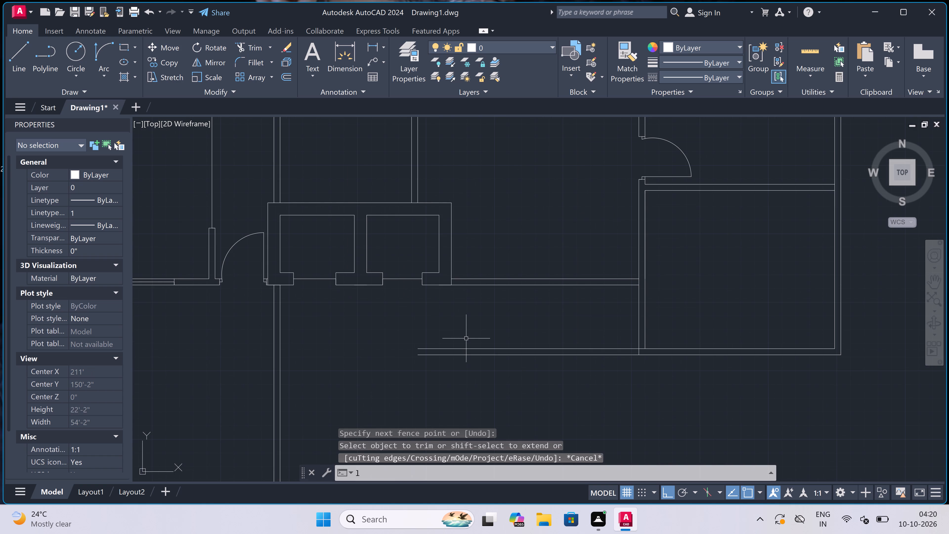
key("space")
scroll(466, 338, "down", 2)
scroll(460, 291, "up", 4)
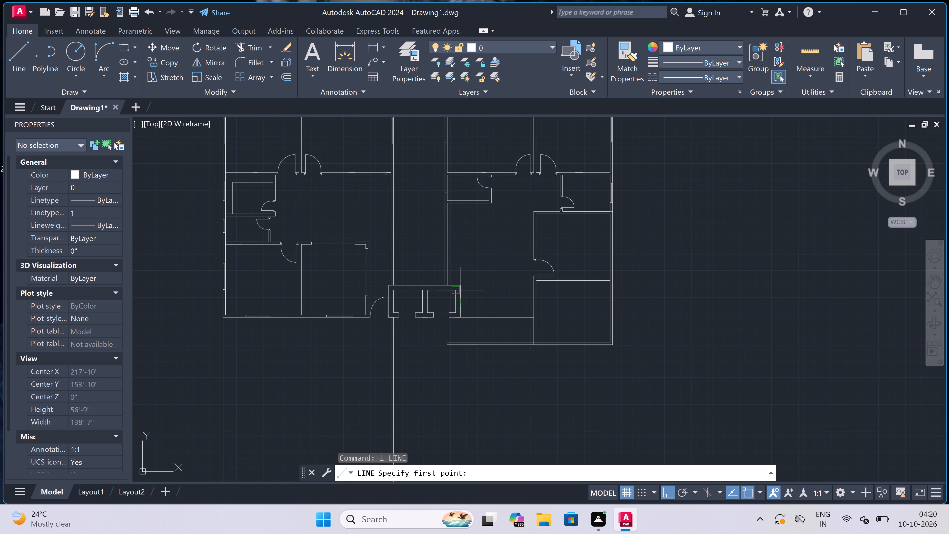
scroll(459, 274, "up", 1)
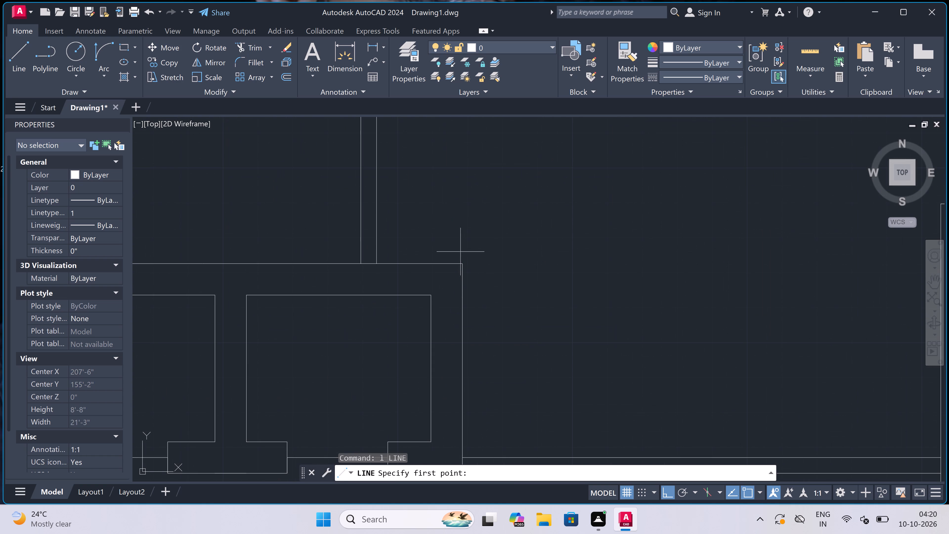
left_click(463, 264)
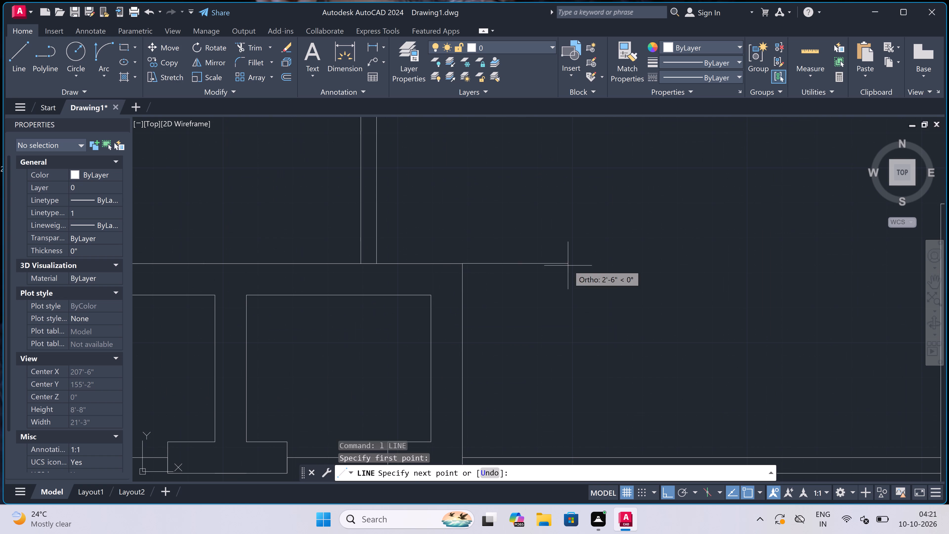
left_click(607, 267)
type("4.5\"")
key("space")
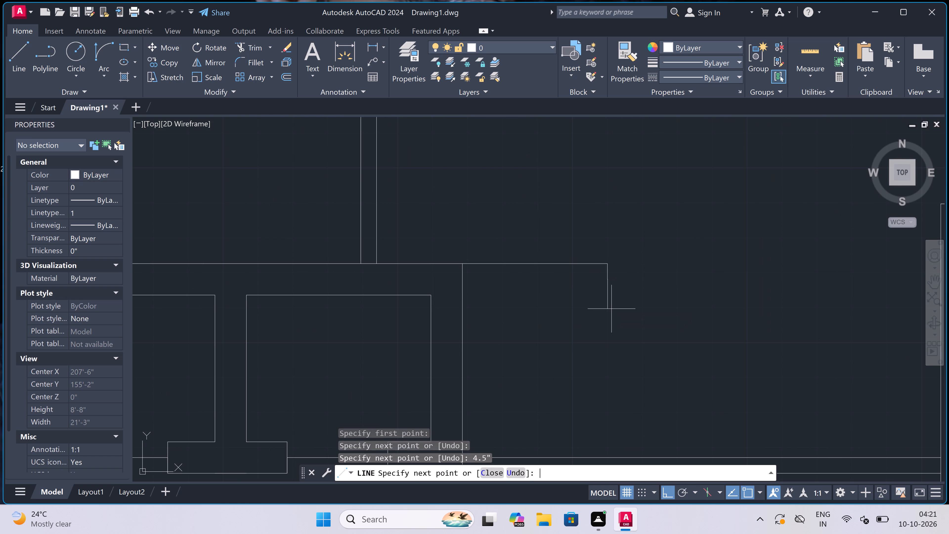
left_click(462, 280)
key("Escape")
scroll(489, 225, "down", 3)
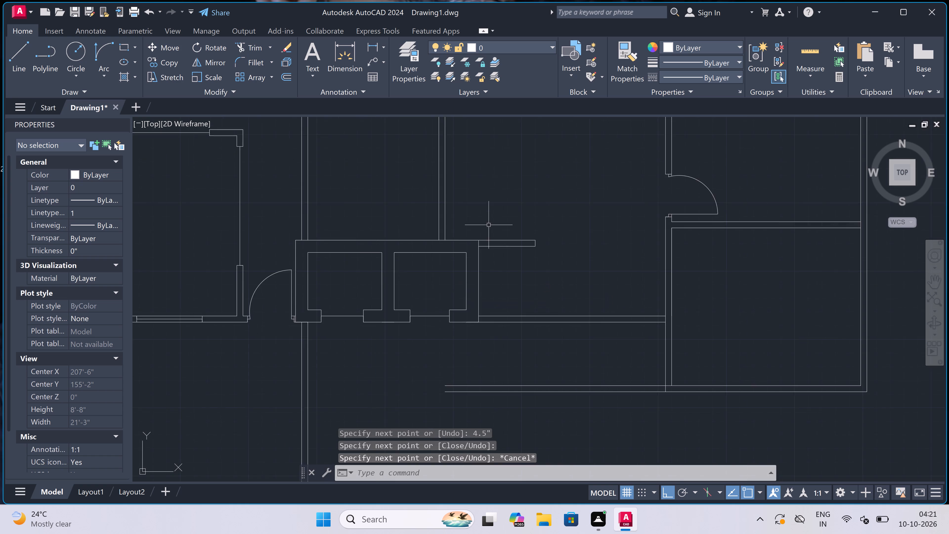
Draw a 4.5" thick vertical wall just east of the enclosure, joining the horizontal wall to the parallel wall south of it.
scroll(491, 285, "up", 2)
key("space")
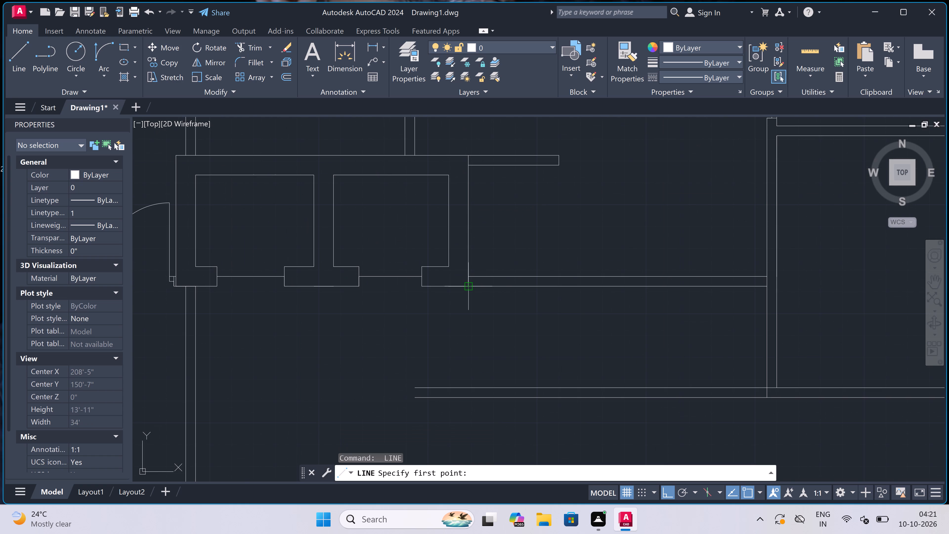
left_click(498, 286)
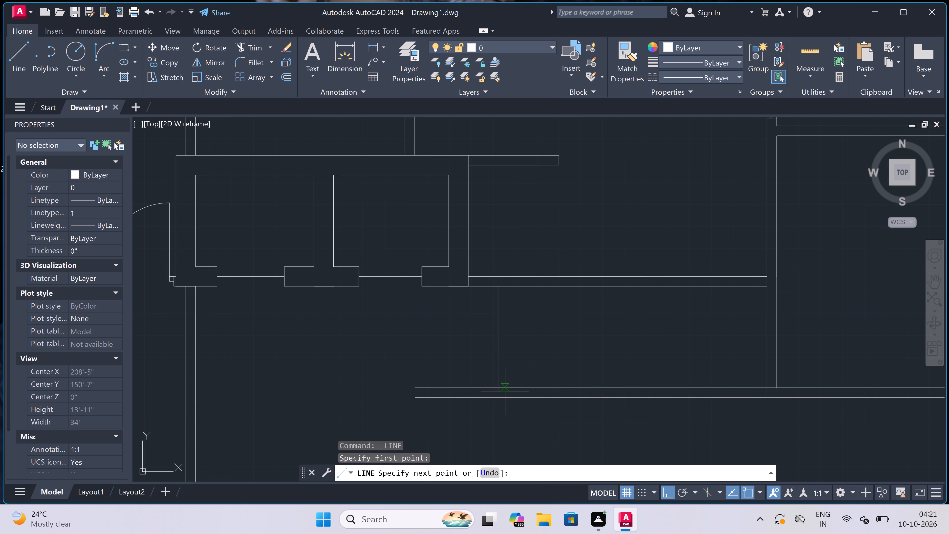
left_click(499, 388)
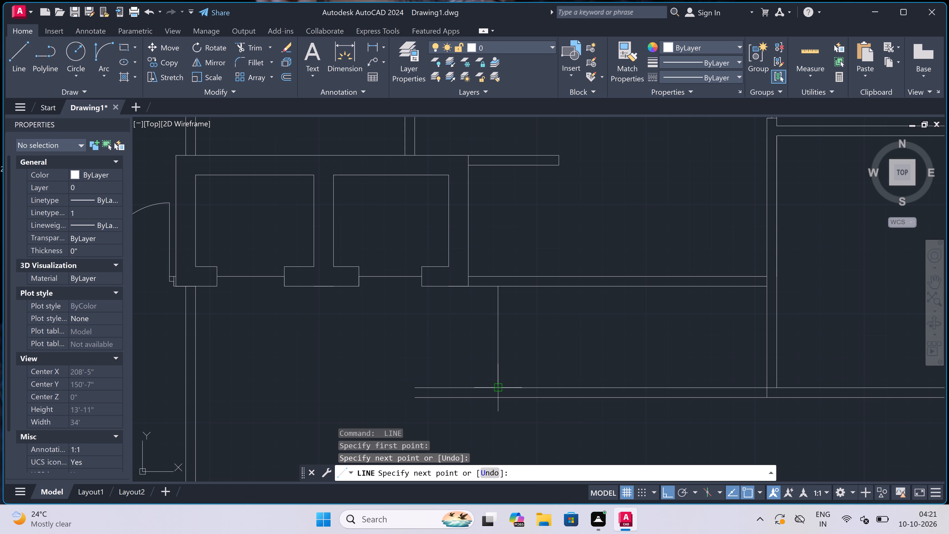
scroll(499, 387, "up", 1)
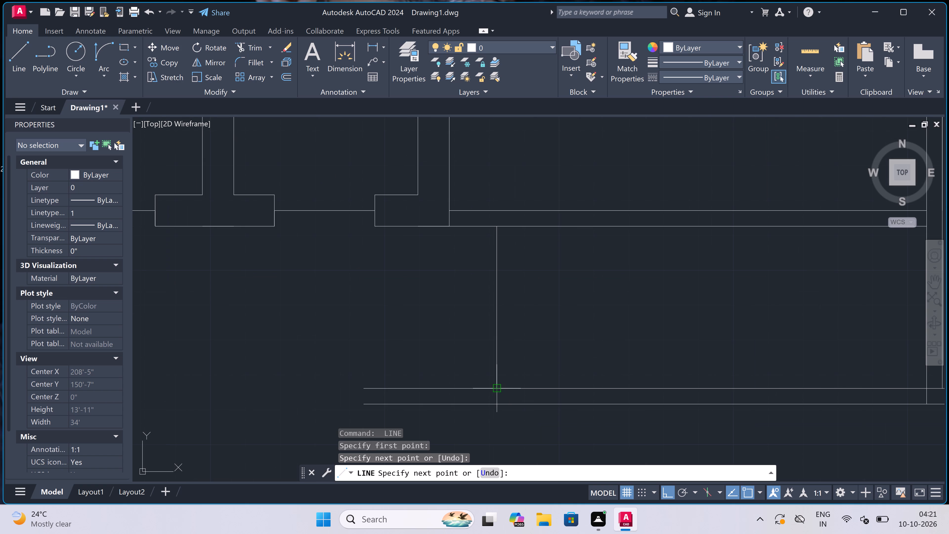
left_click(501, 402)
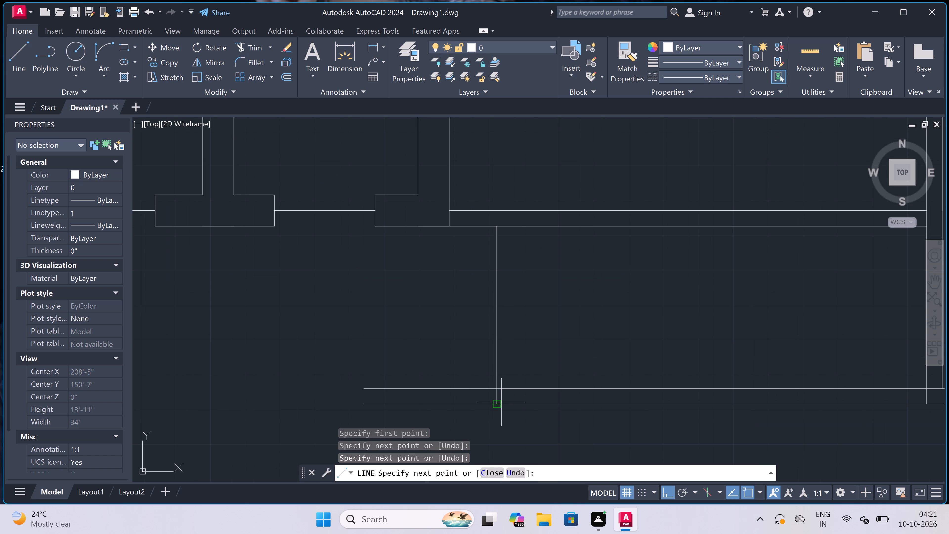
type("4.5\"")
key("space")
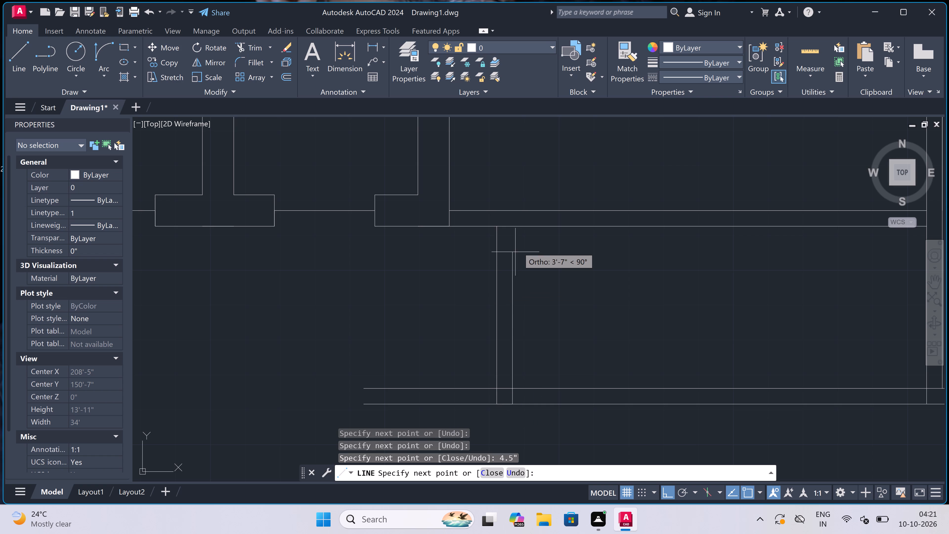
left_click(514, 229)
key("Escape")
Trim the lower wall's lines projecting west of the new vertical wall and the inner lines crossing at their corner.
scroll(514, 229, "down", 2)
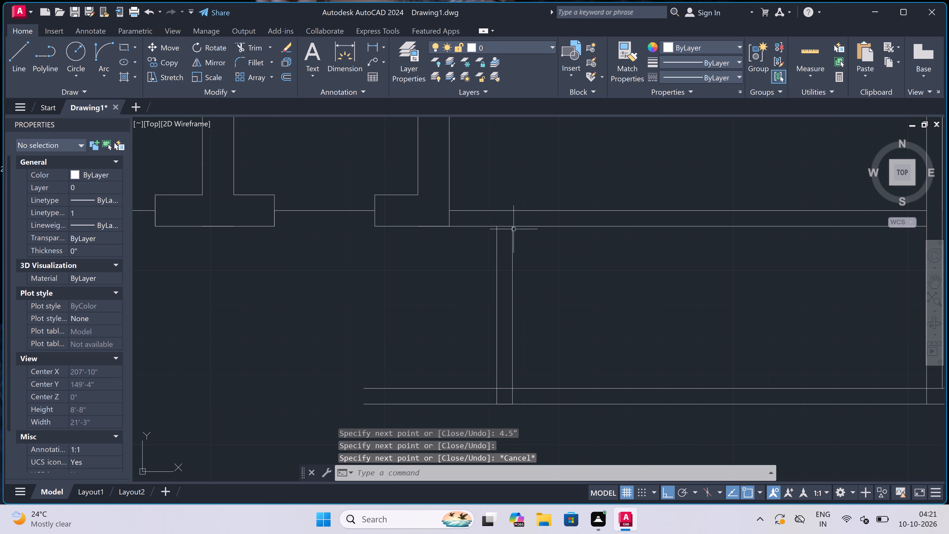
key("t")
key("r")
key("space")
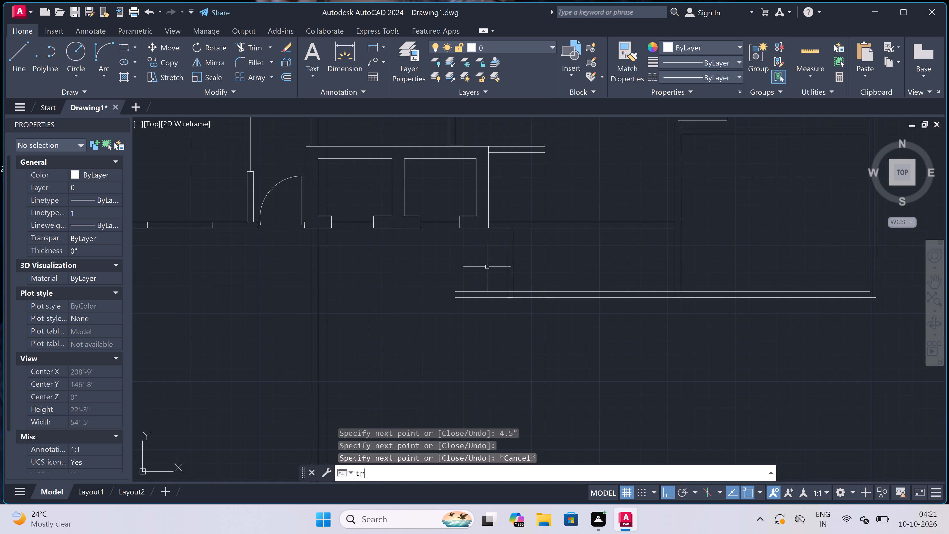
left_click(487, 266)
left_click(487, 318)
scroll(507, 293, "up", 2)
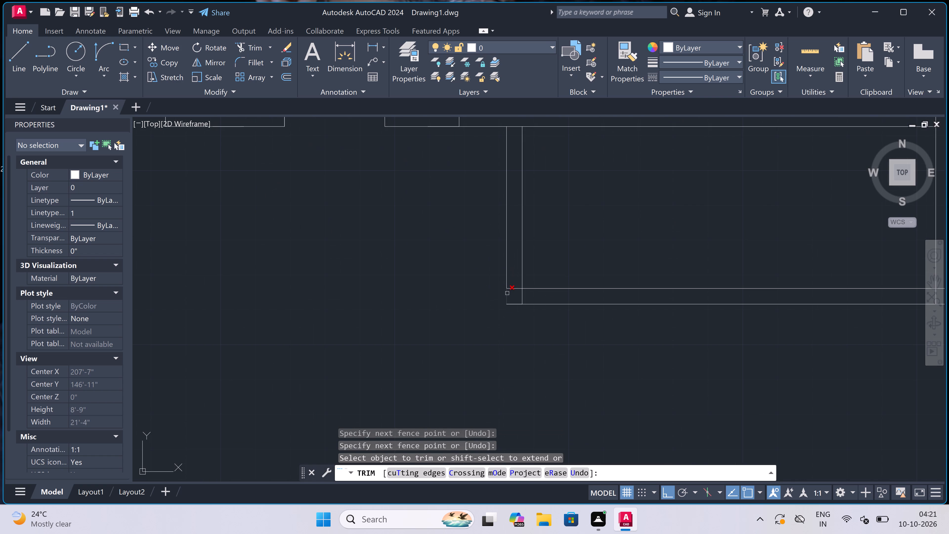
scroll(509, 292, "up", 2)
left_click(518, 276)
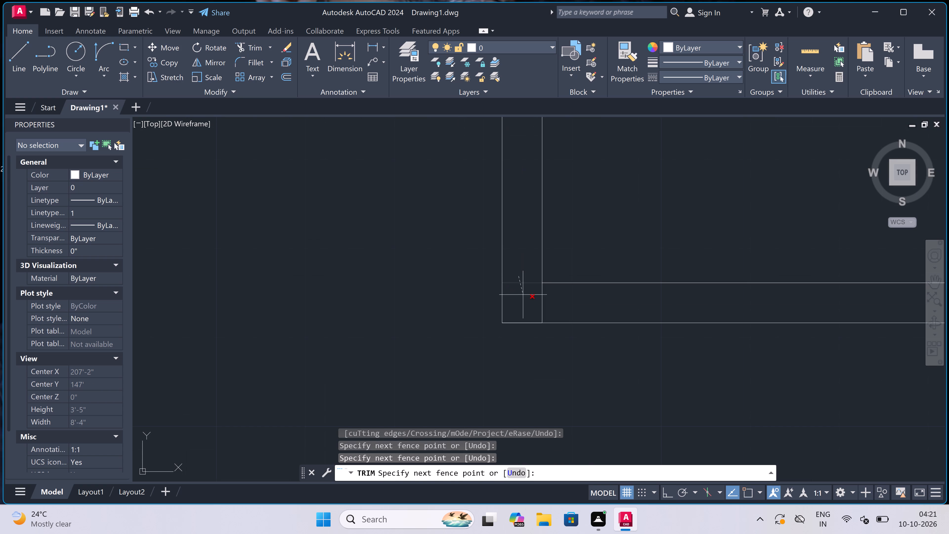
left_click(559, 310)
Trim the upper wall's lower line between the two faces of the new vertical wall.
scroll(531, 311, "down", 4)
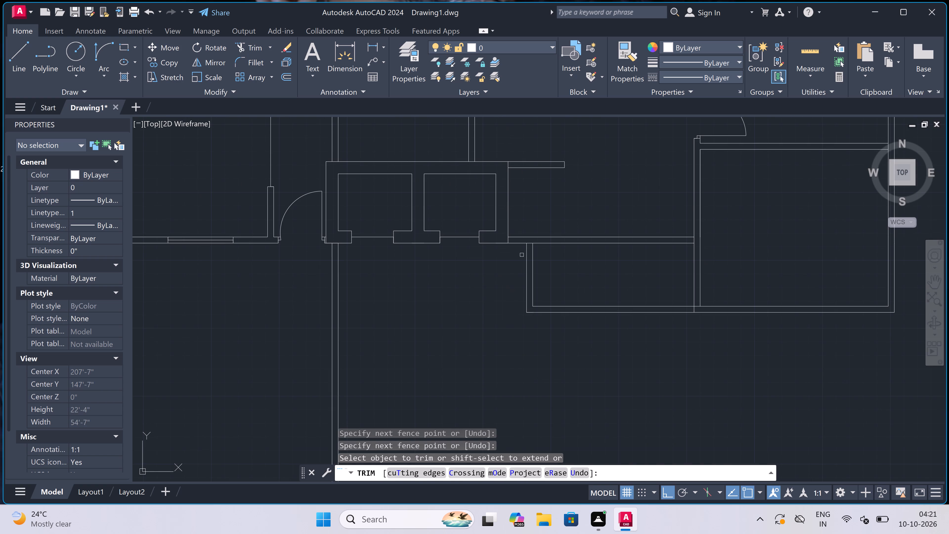
scroll(533, 243, "up", 3)
left_click(518, 234)
left_click(519, 260)
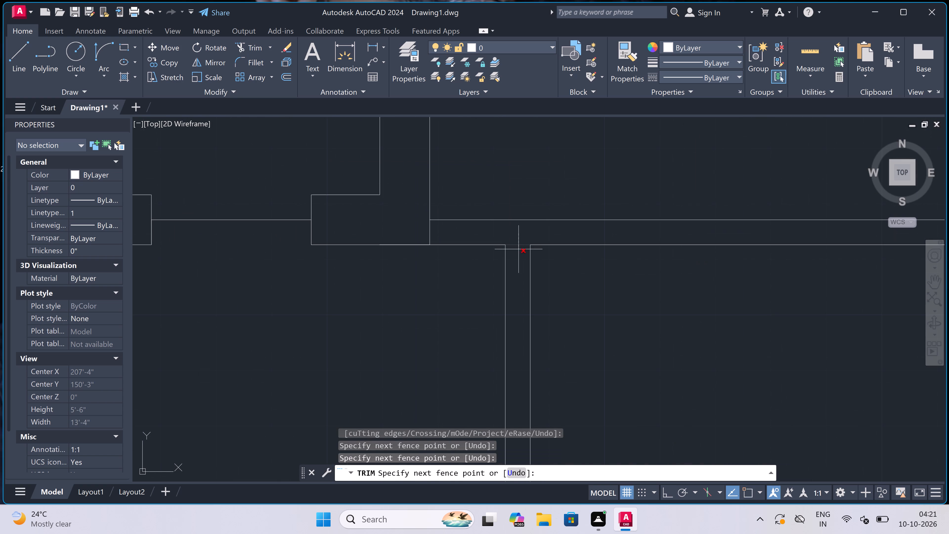
scroll(515, 242, "down", 4)
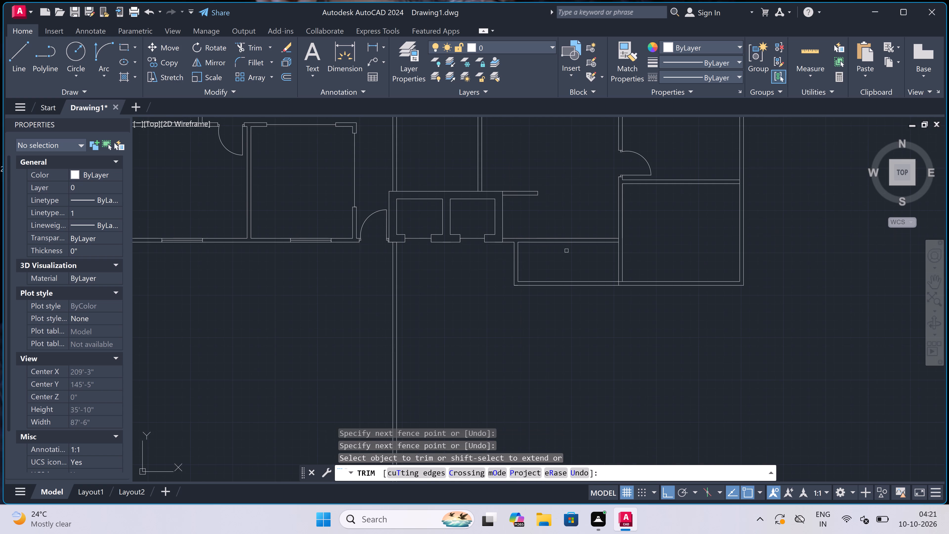
key("Escape")
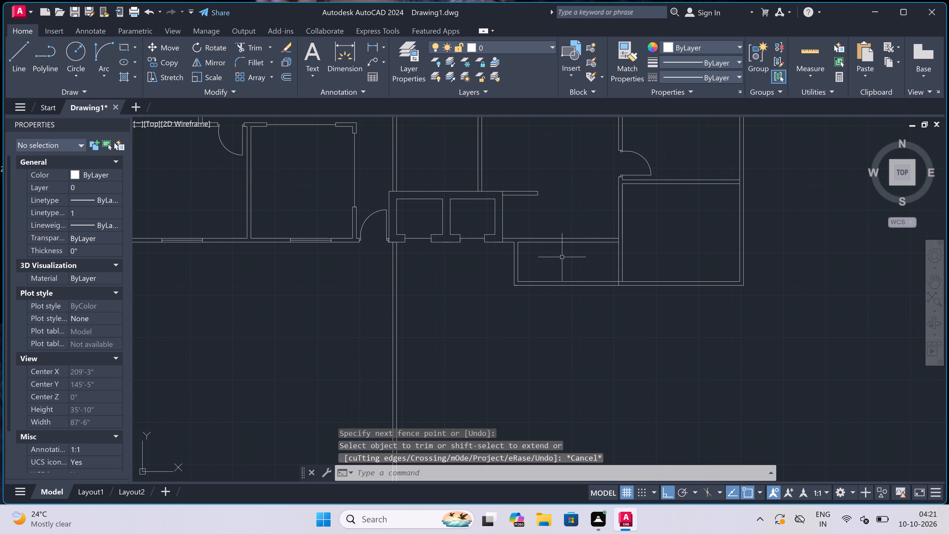
Draw a vertical jamb line across the thickness of the small room's north wall, near its west end.
scroll(529, 245, "up", 2)
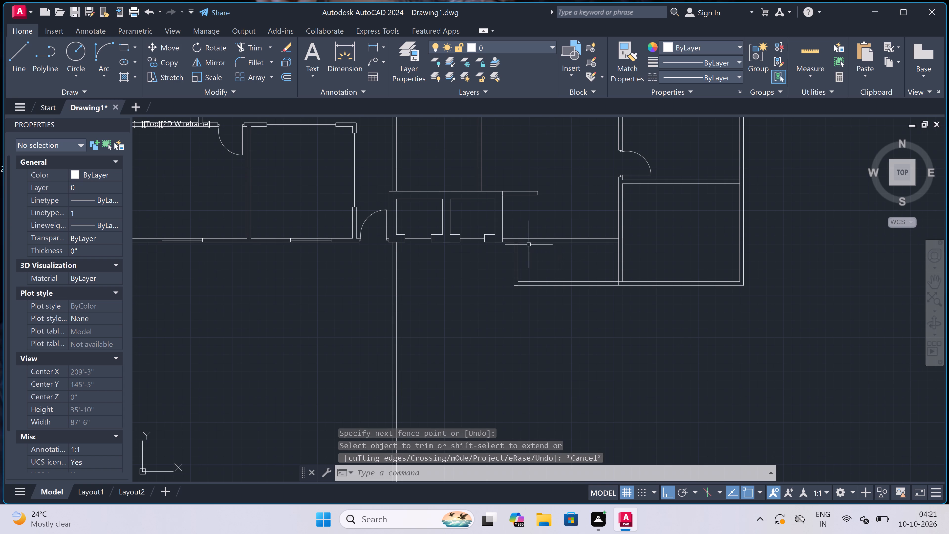
key("l")
key("space")
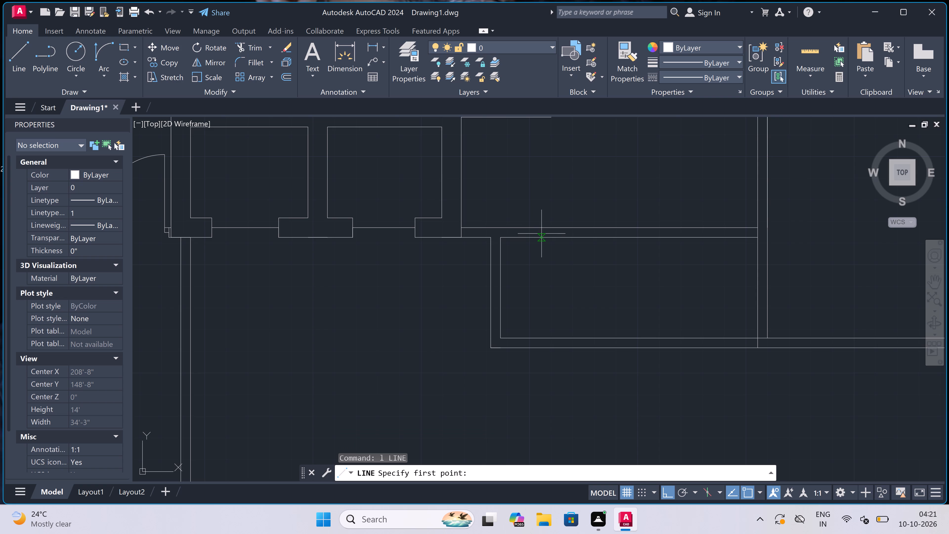
left_click(560, 238)
left_click(557, 225)
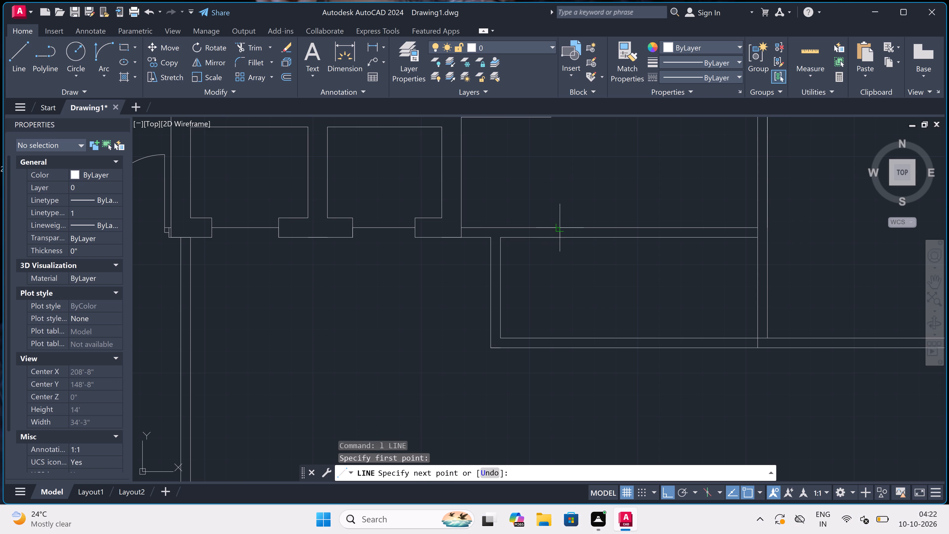
key("Escape")
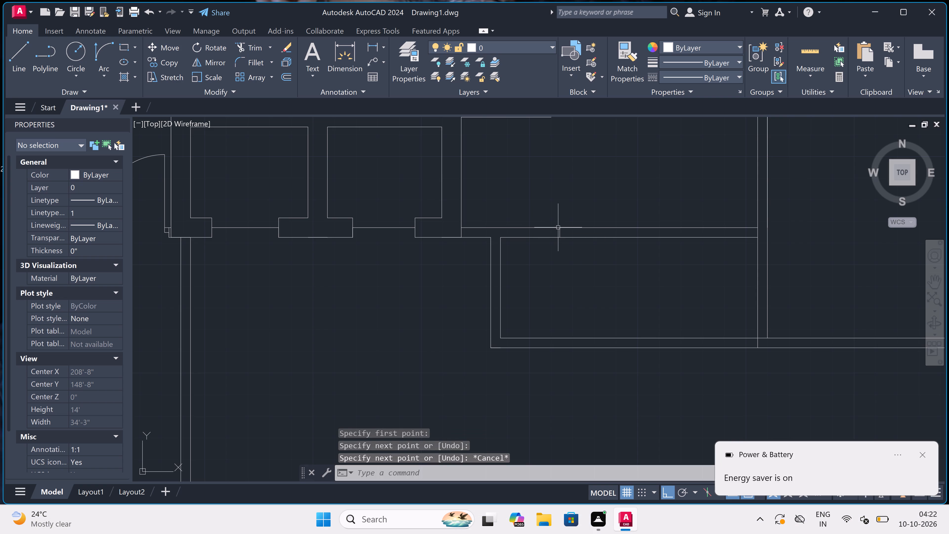
Trim both horizontal wall lines between the short stub wall beside the two small shafts and the vertical partition to the east.
key("t")
key("r")
key("space")
left_click(611, 188)
left_click(616, 270)
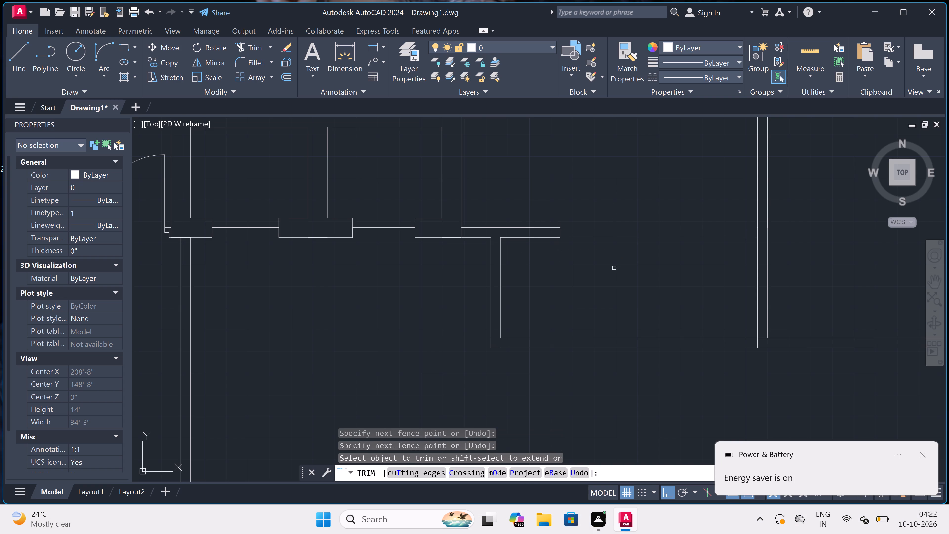
key("Escape")
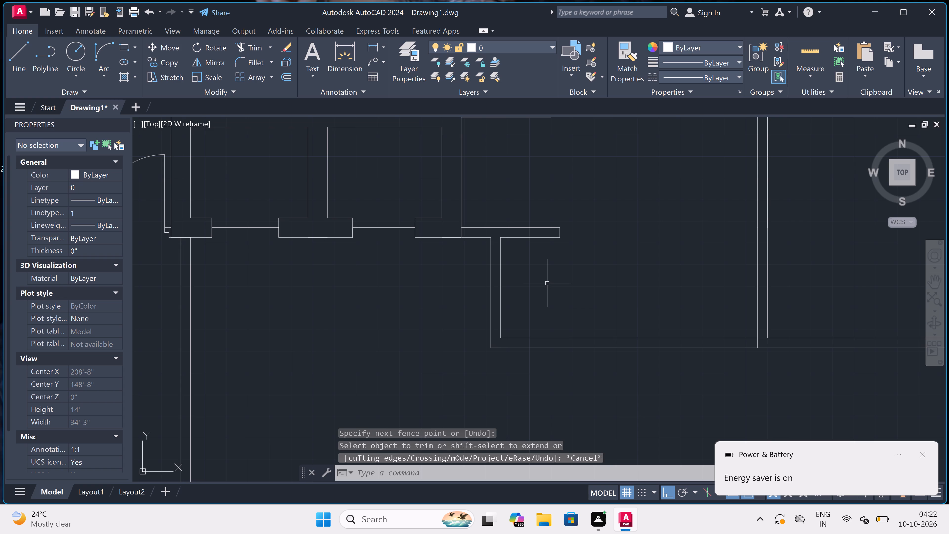
Trim the partition line that overruns into the bottom exterior wall at their junction.
scroll(733, 329, "up", 2)
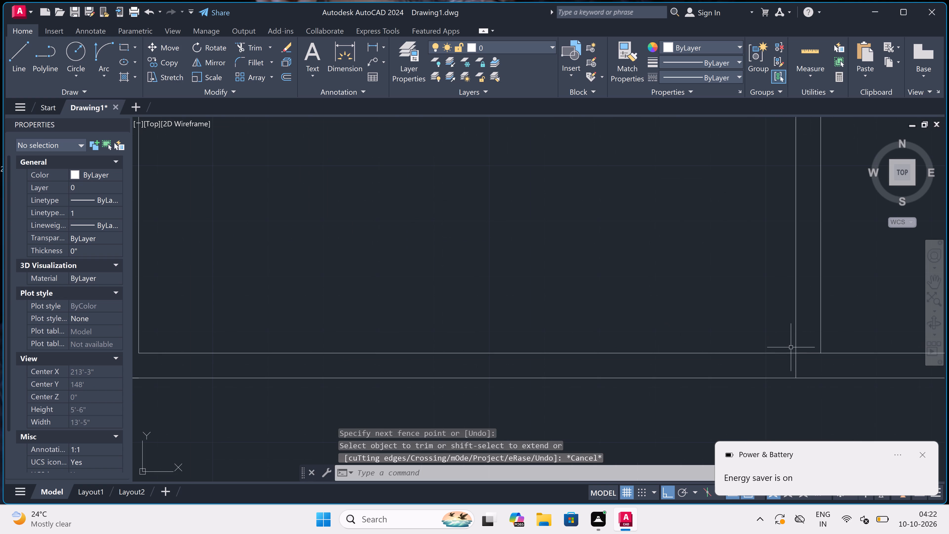
key("space")
scroll(811, 360, "up", 1)
left_click(805, 330)
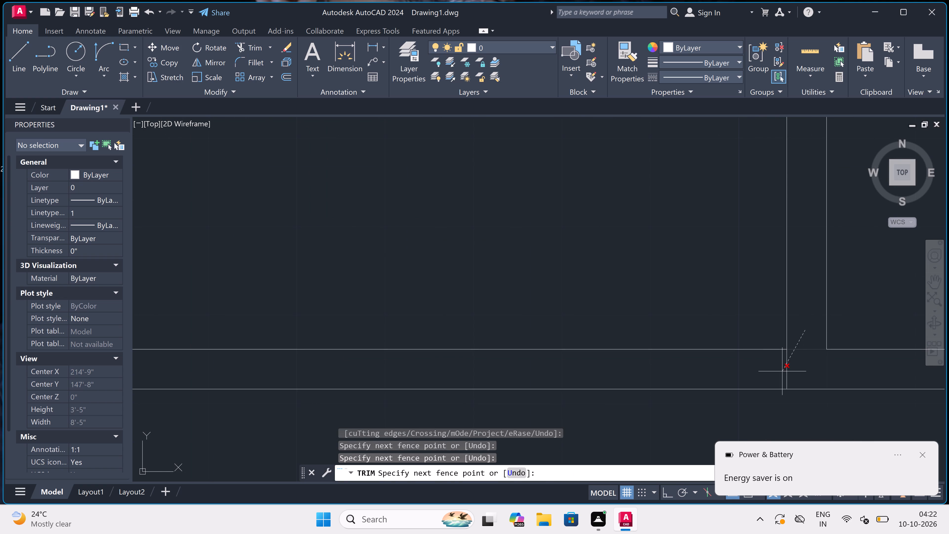
left_click(781, 371)
scroll(622, 332, "down", 4)
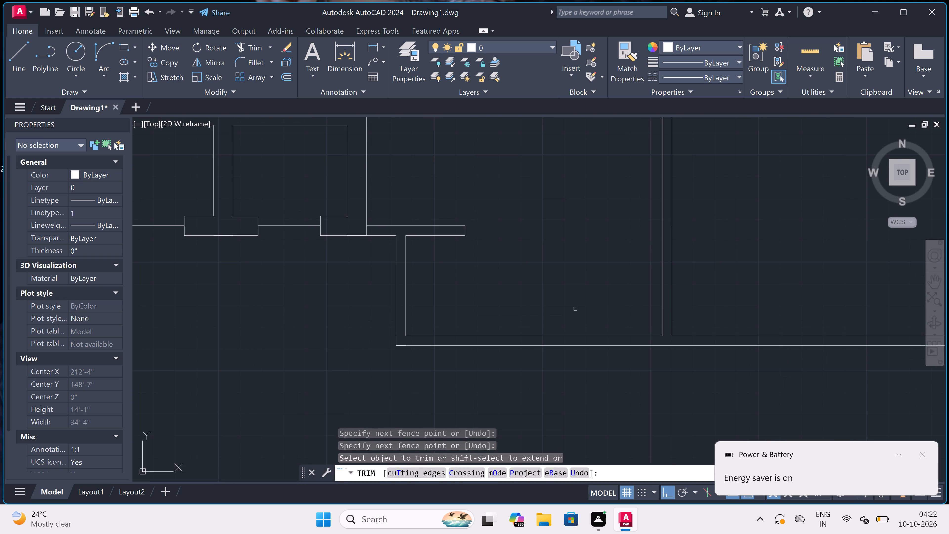
key("Escape")
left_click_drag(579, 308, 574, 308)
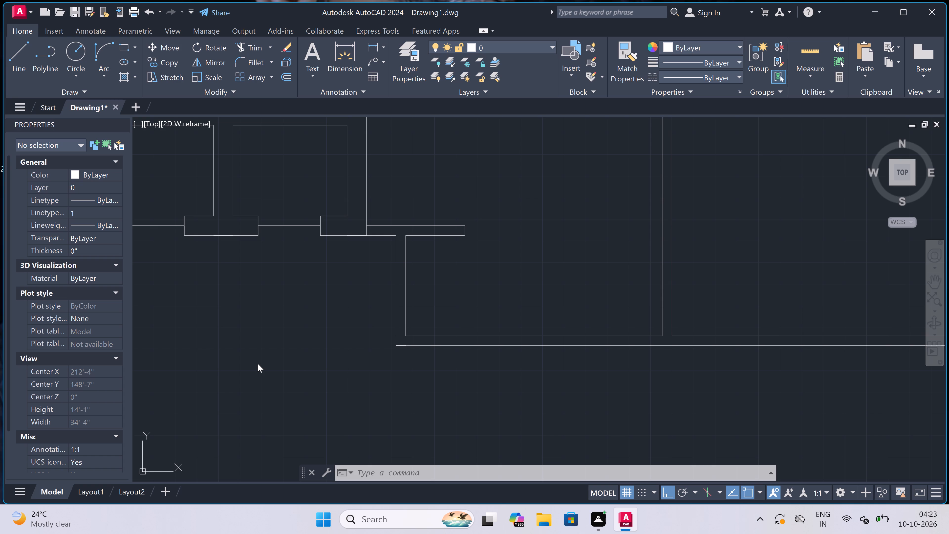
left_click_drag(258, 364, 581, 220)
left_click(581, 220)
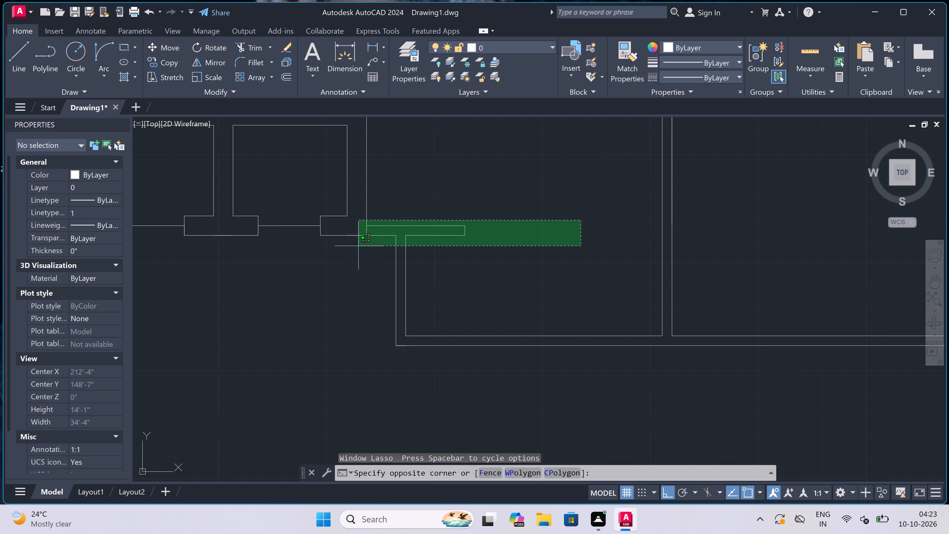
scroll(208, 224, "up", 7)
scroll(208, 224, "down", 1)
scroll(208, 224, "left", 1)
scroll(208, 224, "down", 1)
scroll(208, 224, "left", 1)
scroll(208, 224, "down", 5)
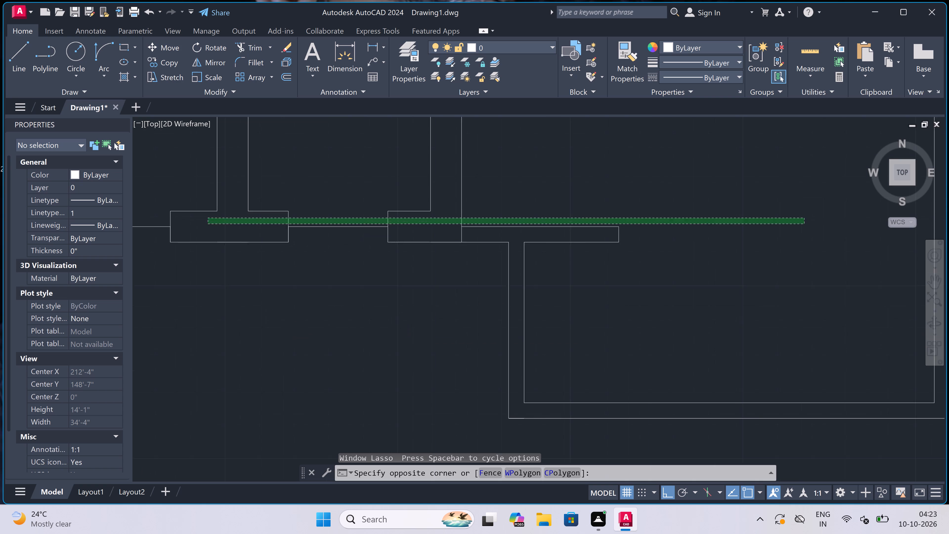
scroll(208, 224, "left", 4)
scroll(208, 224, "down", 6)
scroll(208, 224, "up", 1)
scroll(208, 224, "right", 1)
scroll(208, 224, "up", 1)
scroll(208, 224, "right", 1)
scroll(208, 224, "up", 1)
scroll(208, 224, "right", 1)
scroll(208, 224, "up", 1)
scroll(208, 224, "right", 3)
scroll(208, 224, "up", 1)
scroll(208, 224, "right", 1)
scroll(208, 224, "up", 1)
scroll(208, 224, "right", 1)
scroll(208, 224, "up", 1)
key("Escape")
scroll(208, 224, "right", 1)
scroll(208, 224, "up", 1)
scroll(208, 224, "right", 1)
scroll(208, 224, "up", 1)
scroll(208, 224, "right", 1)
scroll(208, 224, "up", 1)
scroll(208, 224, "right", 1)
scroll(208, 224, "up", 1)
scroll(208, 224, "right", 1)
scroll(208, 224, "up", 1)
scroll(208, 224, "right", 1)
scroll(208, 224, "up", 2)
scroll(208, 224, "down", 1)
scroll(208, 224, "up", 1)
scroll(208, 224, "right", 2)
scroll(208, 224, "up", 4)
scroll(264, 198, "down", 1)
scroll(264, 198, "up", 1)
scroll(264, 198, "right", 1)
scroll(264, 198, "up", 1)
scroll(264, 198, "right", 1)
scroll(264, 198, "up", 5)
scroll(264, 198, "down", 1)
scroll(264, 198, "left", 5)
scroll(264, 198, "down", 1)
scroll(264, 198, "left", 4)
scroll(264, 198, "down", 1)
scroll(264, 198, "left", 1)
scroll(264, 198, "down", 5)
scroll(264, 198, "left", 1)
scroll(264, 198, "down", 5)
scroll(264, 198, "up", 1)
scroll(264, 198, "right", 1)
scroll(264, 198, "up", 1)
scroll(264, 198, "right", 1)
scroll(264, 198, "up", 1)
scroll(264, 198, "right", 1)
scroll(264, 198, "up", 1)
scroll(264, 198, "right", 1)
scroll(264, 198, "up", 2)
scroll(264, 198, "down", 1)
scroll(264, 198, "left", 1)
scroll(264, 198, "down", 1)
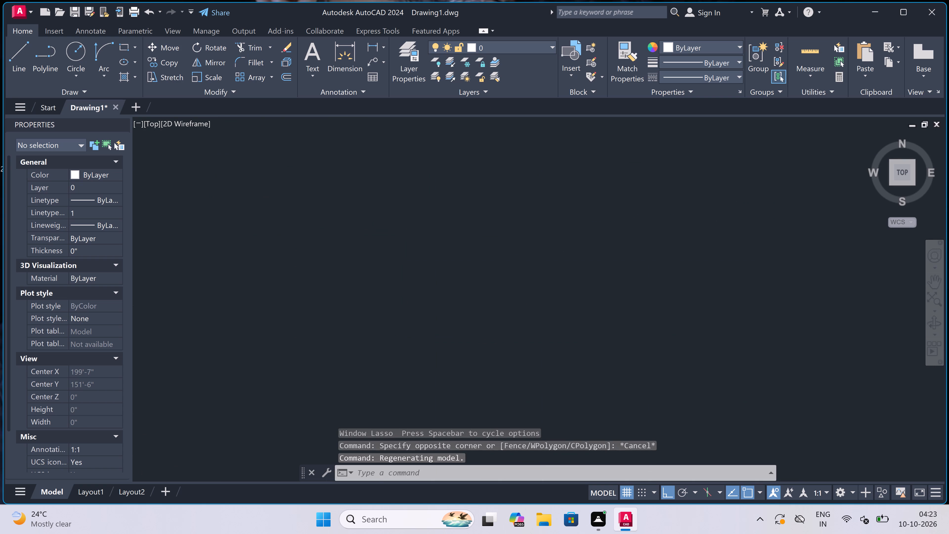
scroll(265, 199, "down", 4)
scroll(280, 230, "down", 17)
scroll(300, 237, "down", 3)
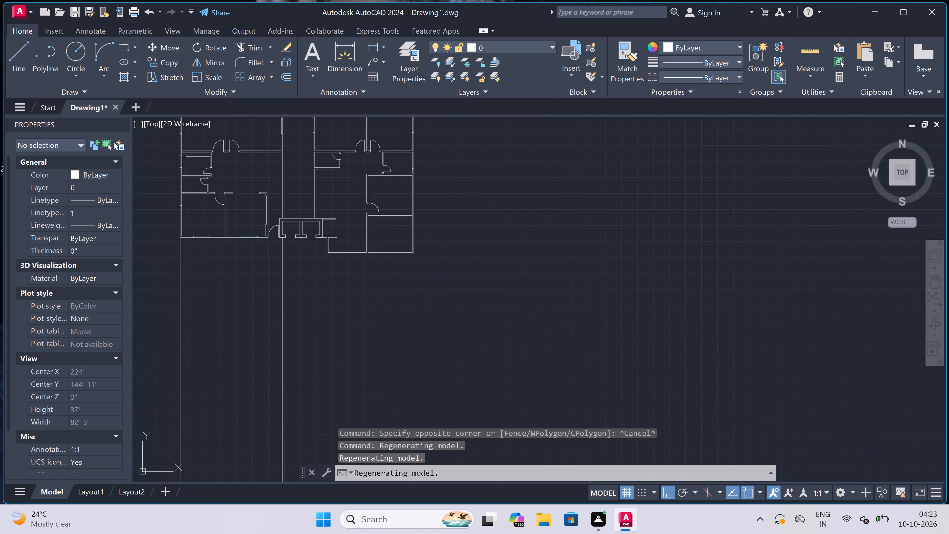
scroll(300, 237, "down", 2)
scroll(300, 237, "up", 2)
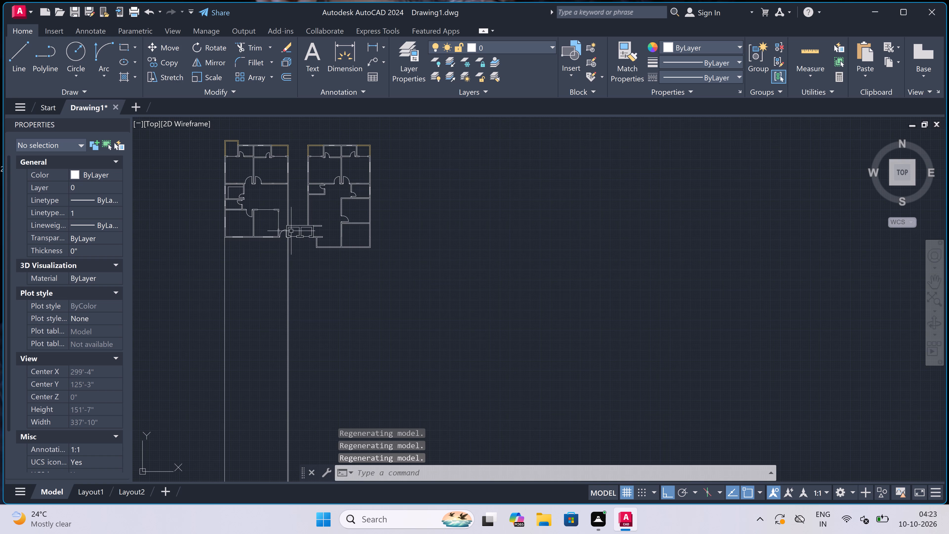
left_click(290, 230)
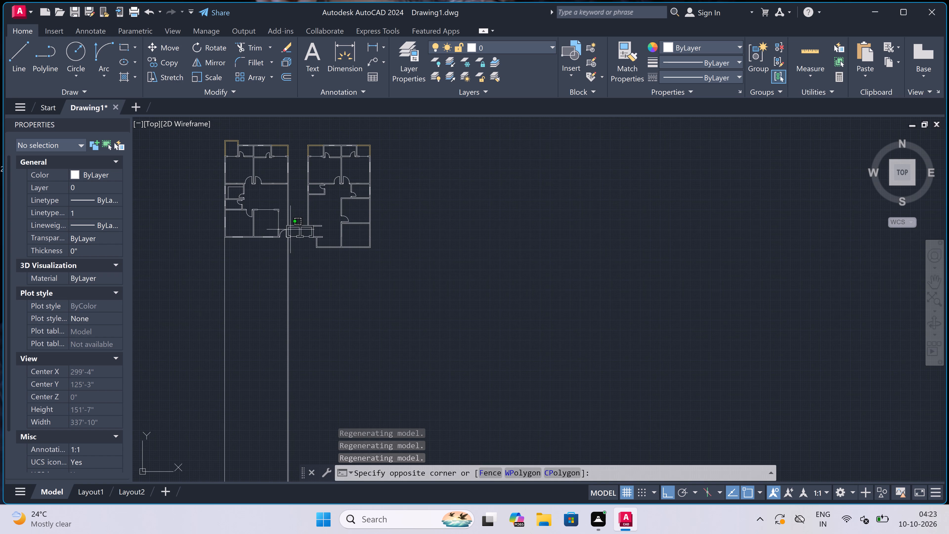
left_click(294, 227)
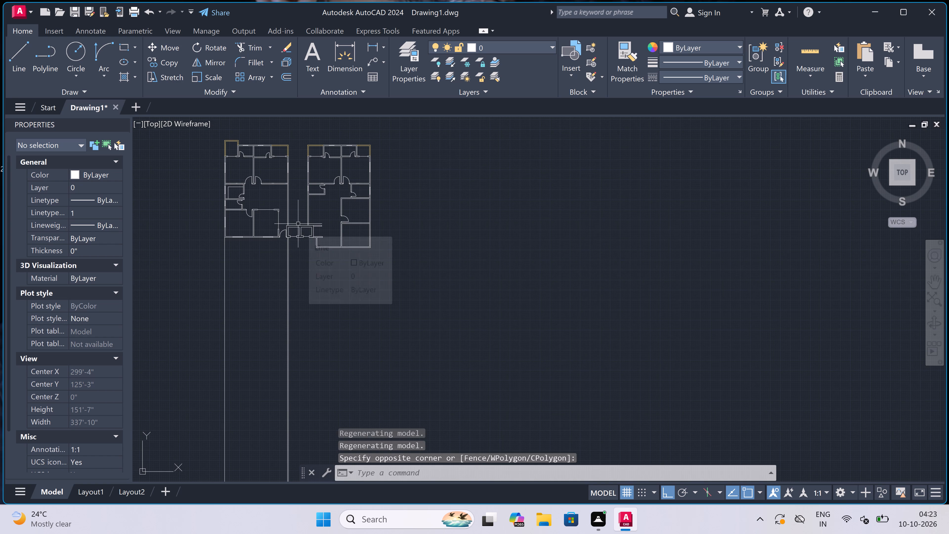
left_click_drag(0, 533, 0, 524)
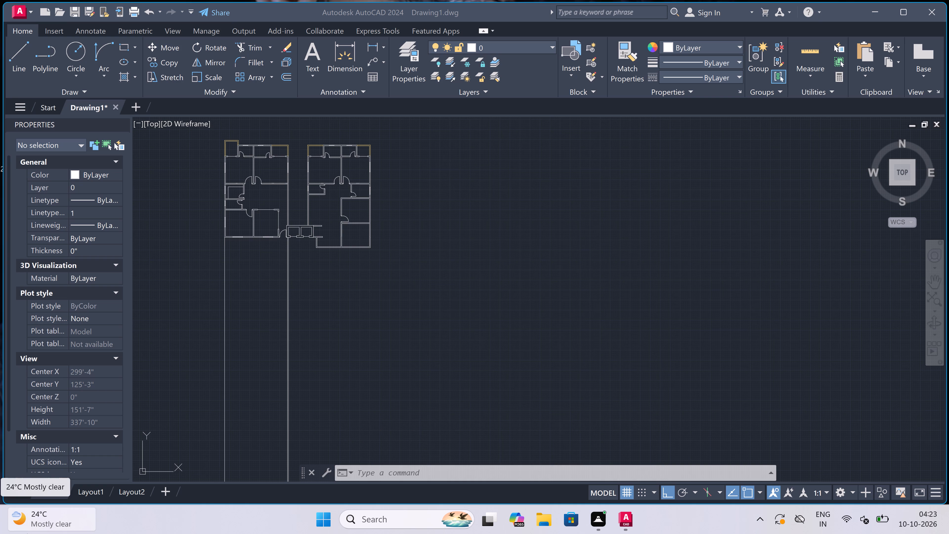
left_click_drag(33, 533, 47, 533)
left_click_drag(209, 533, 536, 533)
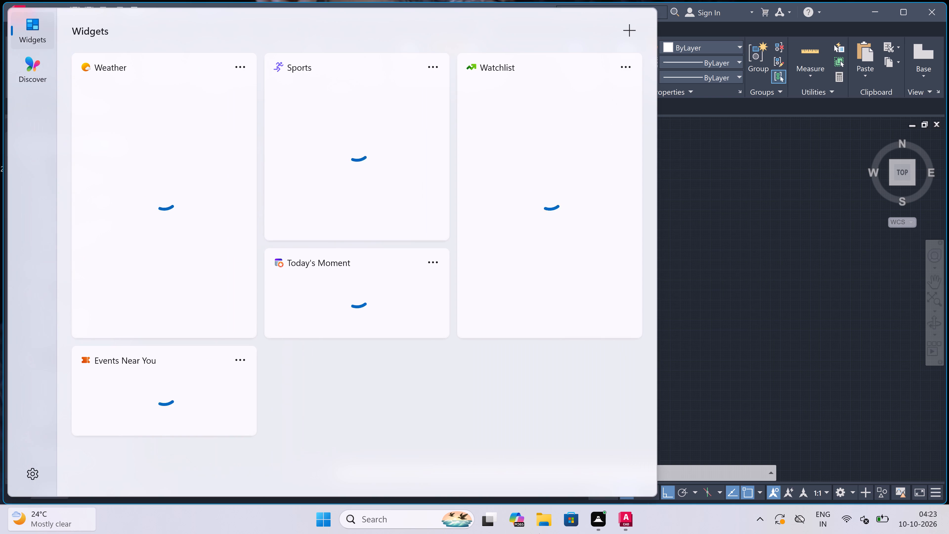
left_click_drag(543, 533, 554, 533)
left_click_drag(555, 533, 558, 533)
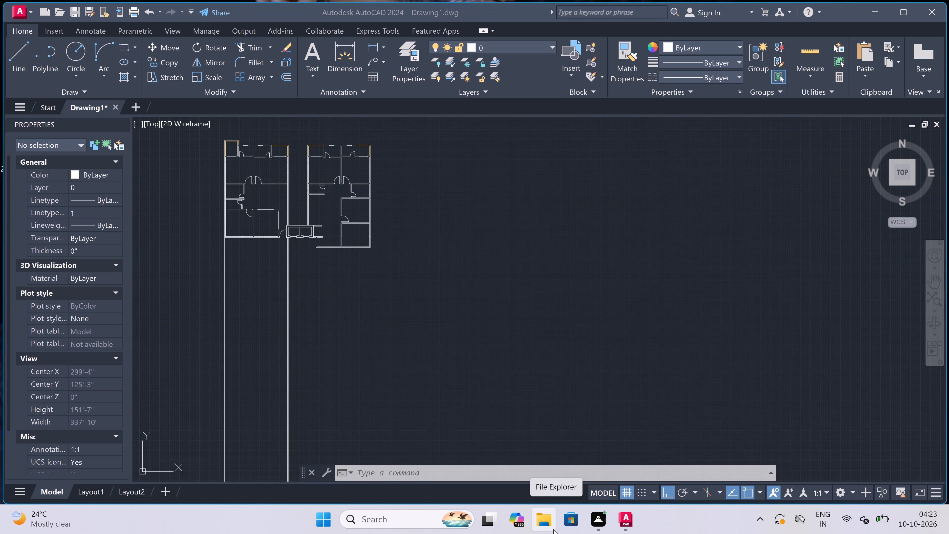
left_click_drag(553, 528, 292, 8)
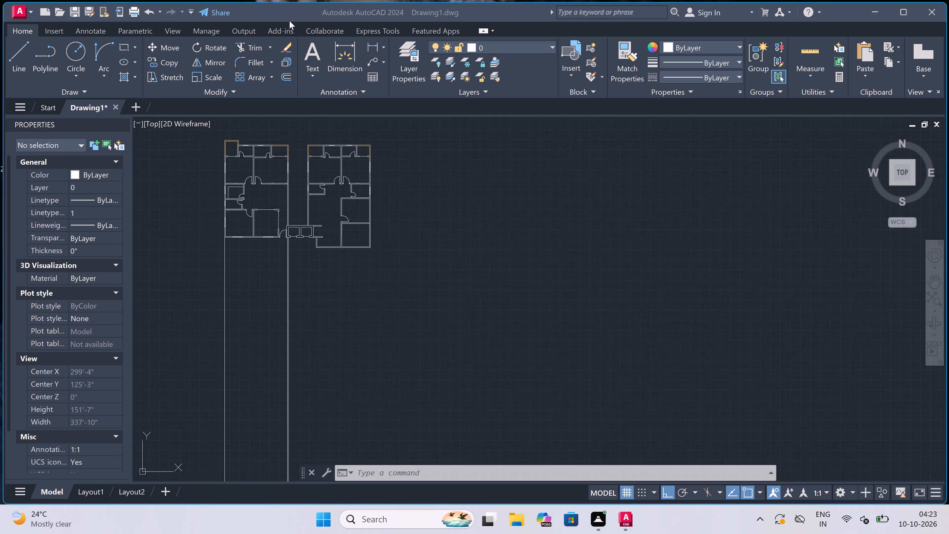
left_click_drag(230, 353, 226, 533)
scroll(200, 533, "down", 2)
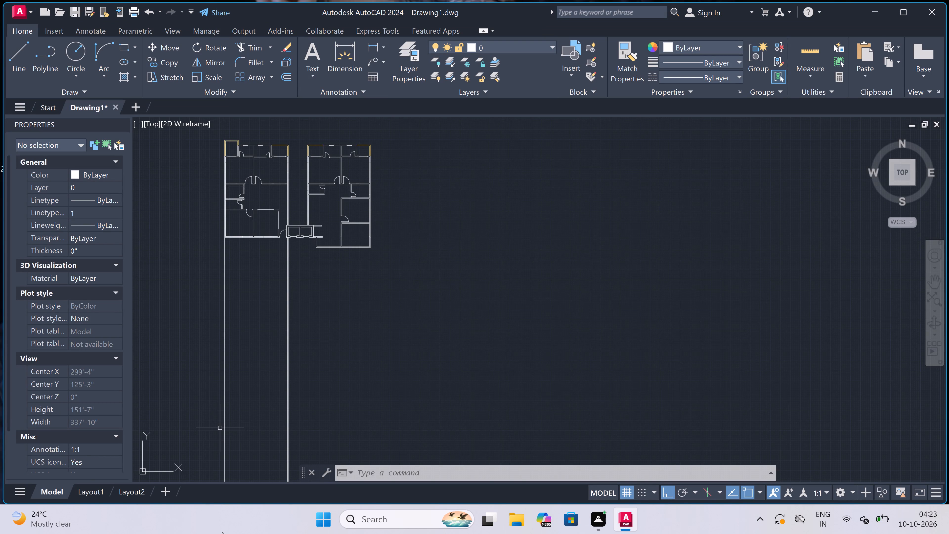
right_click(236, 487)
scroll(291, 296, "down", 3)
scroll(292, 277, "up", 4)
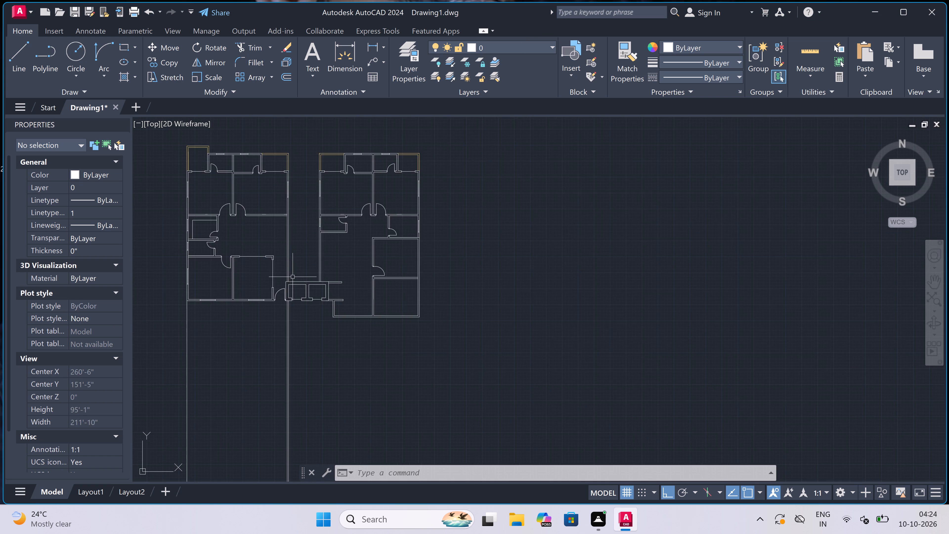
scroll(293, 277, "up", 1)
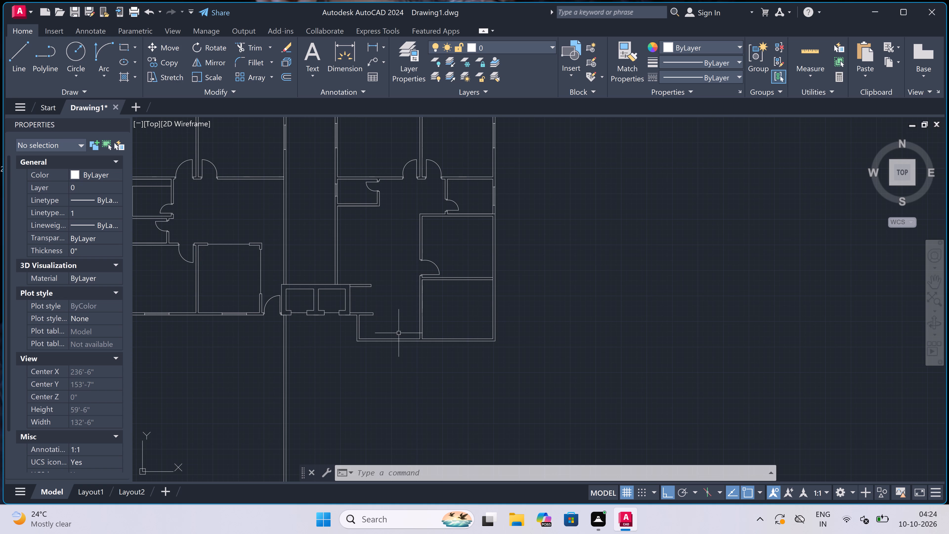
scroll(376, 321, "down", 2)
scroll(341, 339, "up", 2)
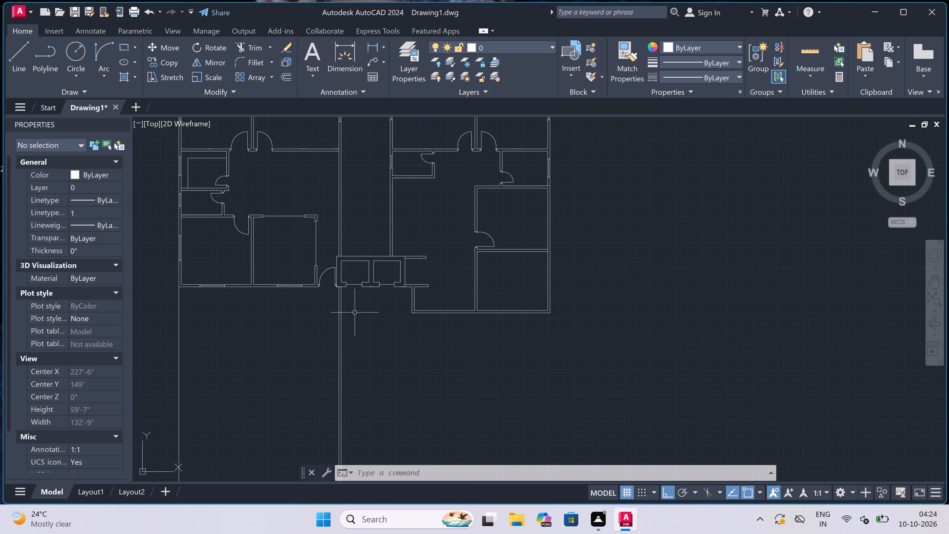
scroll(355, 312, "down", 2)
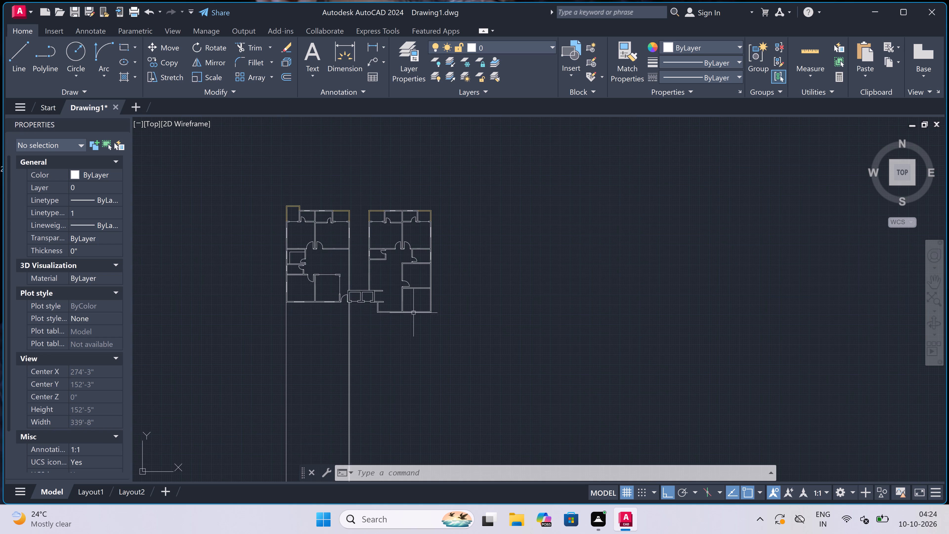
Draw a jamb line across the west wall near the room's lower corner, with a 2" line up from its midpoint and a 3' horizontal door line.
scroll(389, 300, "up", 3)
scroll(340, 350, "up", 2)
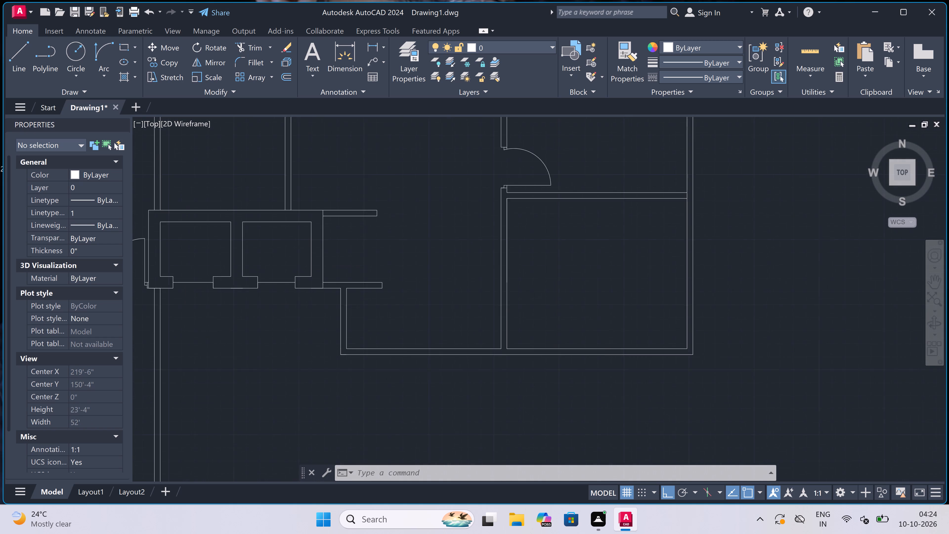
type("l")
key("space")
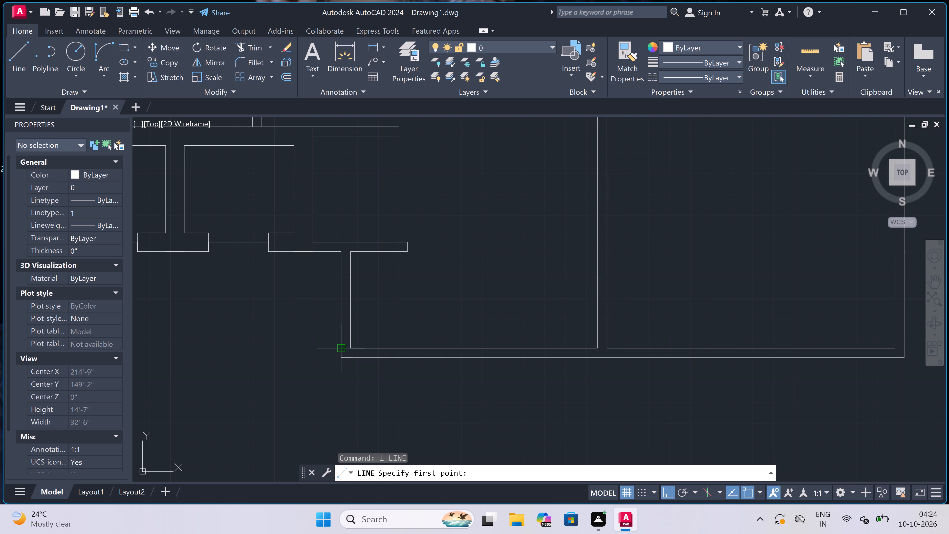
scroll(358, 334, "up", 1)
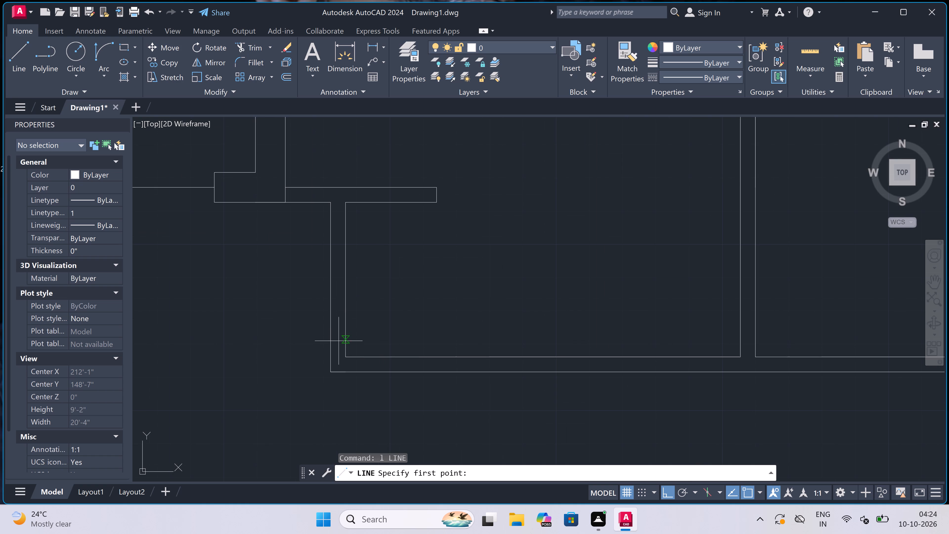
scroll(332, 346, "up", 1)
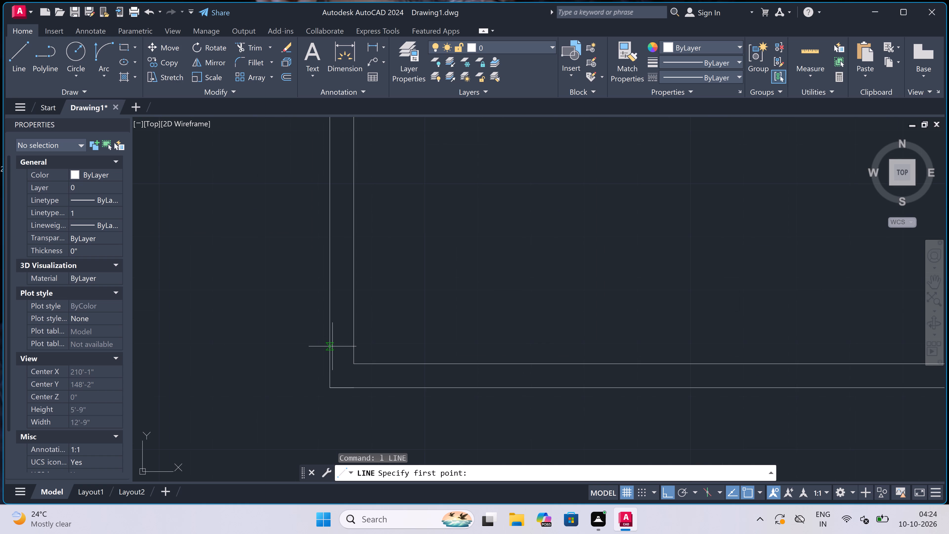
left_click(353, 340)
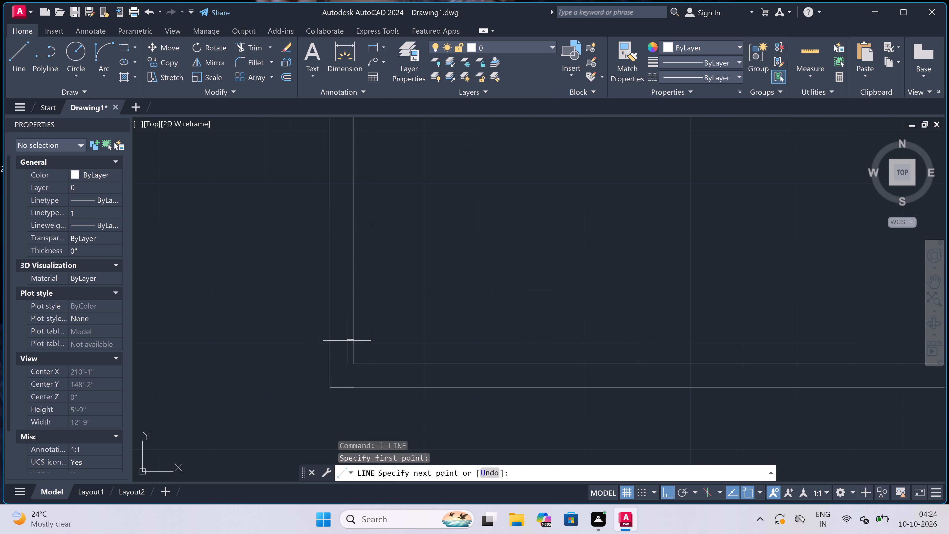
left_click(330, 340)
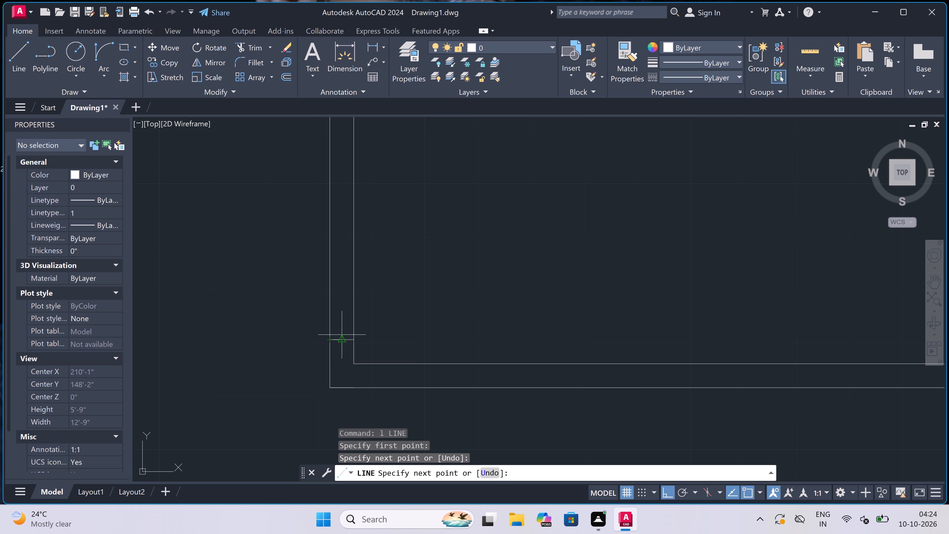
left_click(342, 337)
type("2\"")
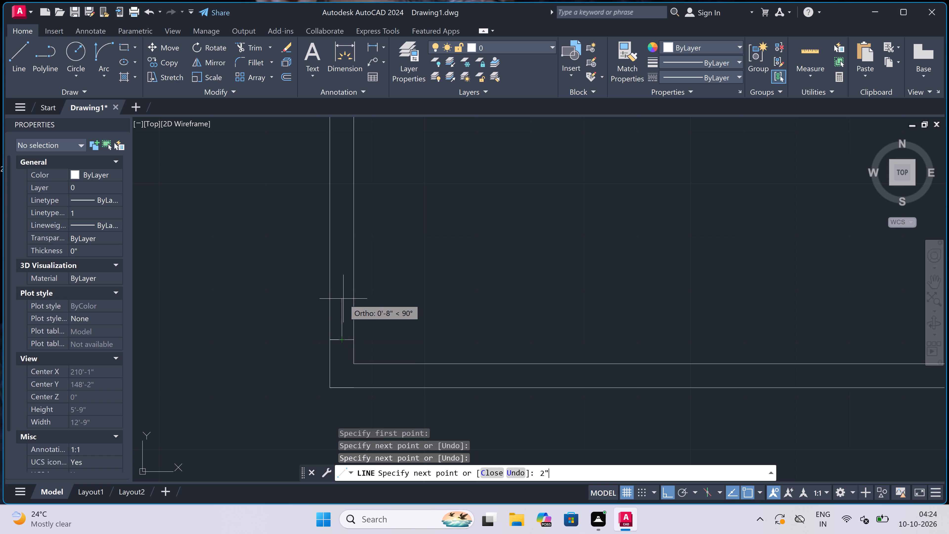
key("space")
type("3'")
key("space")
key("Escape")
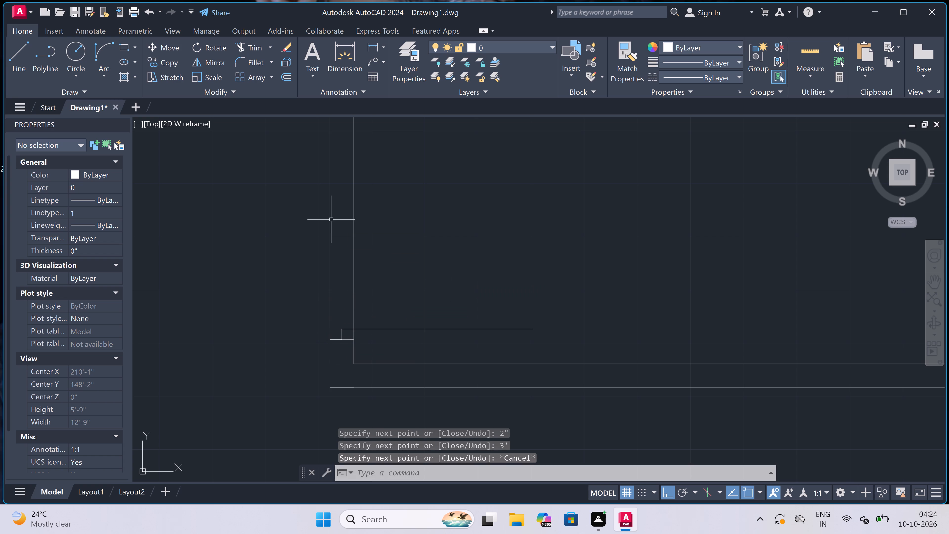
Draw a second jamb line across the west wall above the door line, with a 2" line down from its midpoint.
key("space")
left_click(331, 180)
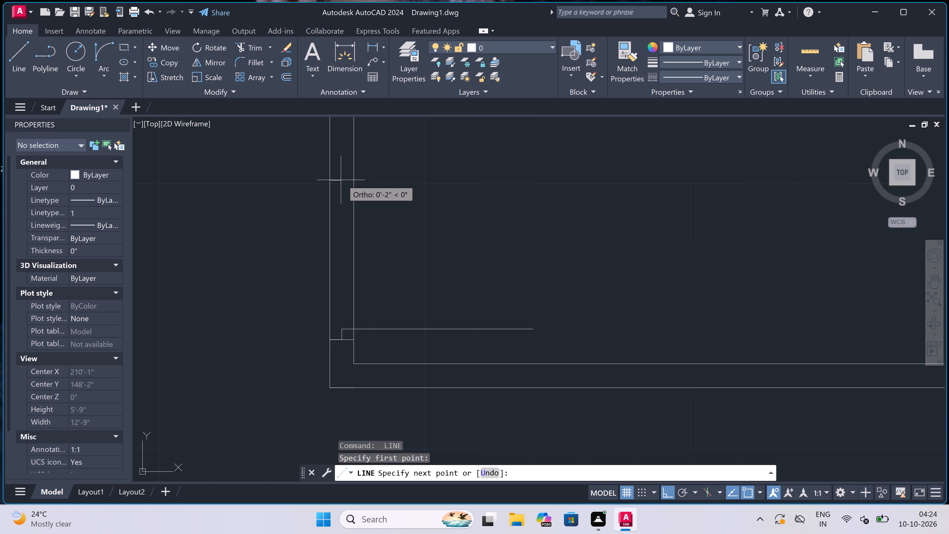
left_click(352, 179)
double_click(339, 178)
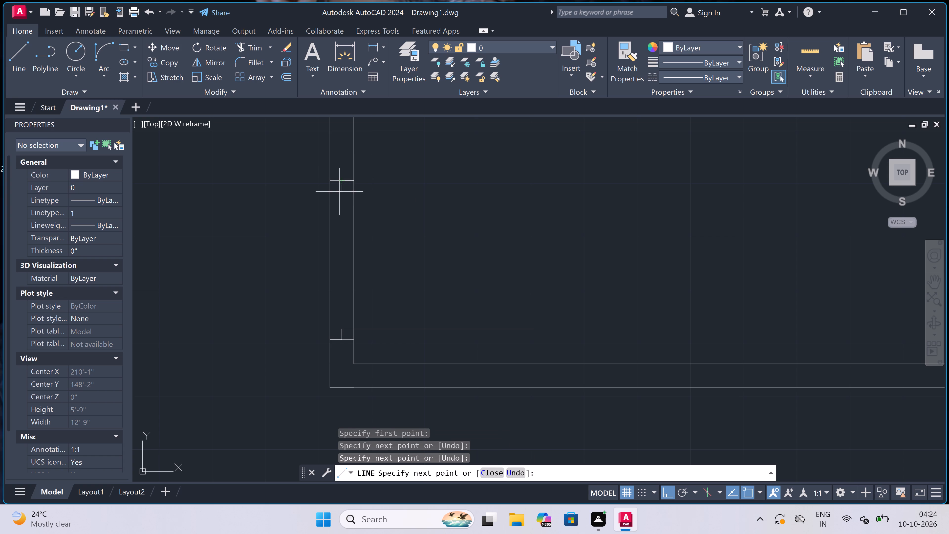
type("2\"")
key("space")
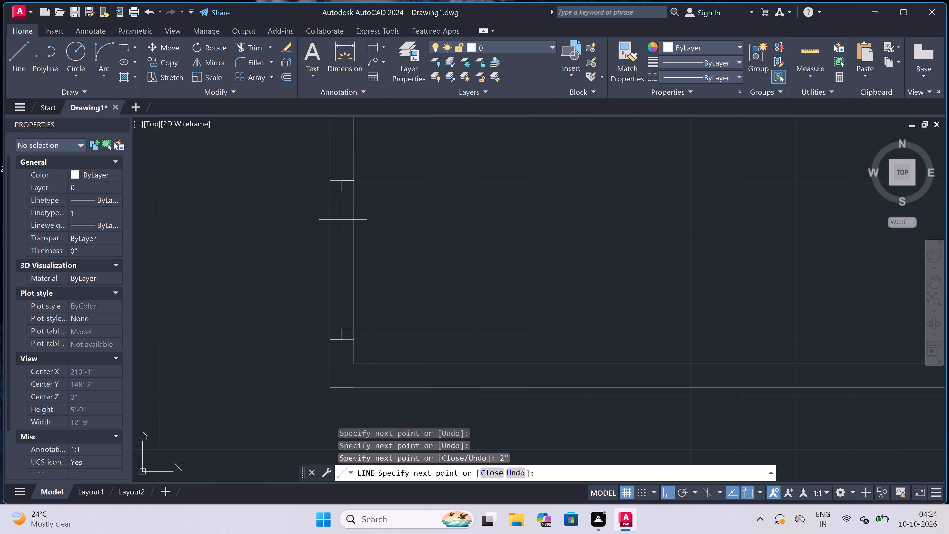
key("Escape")
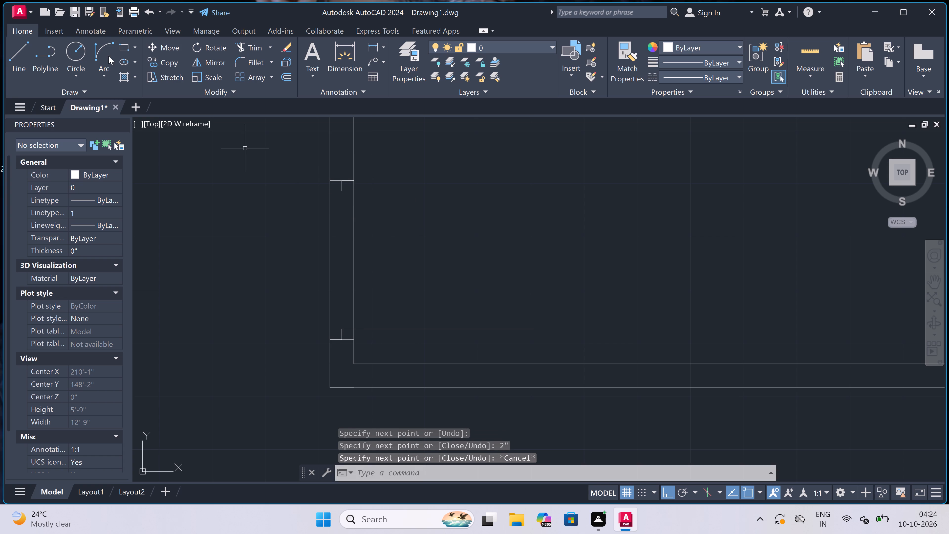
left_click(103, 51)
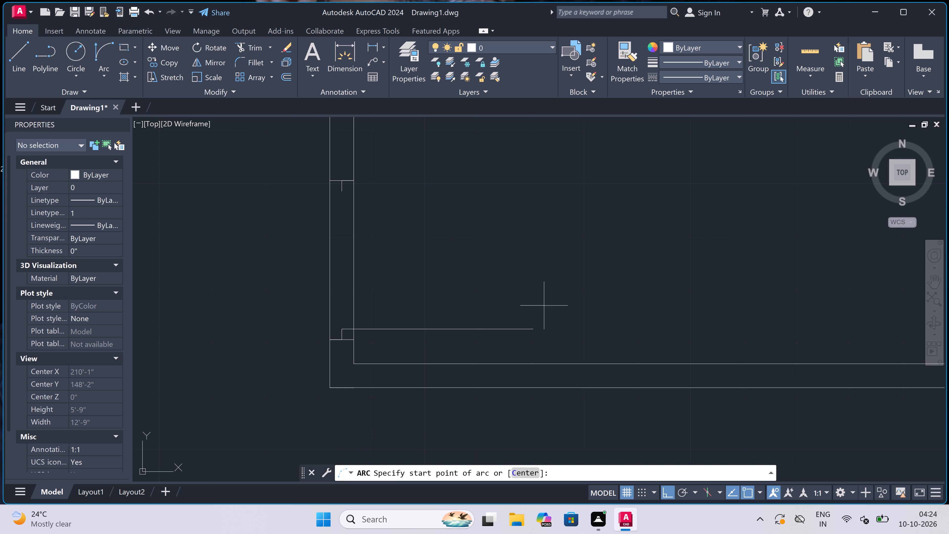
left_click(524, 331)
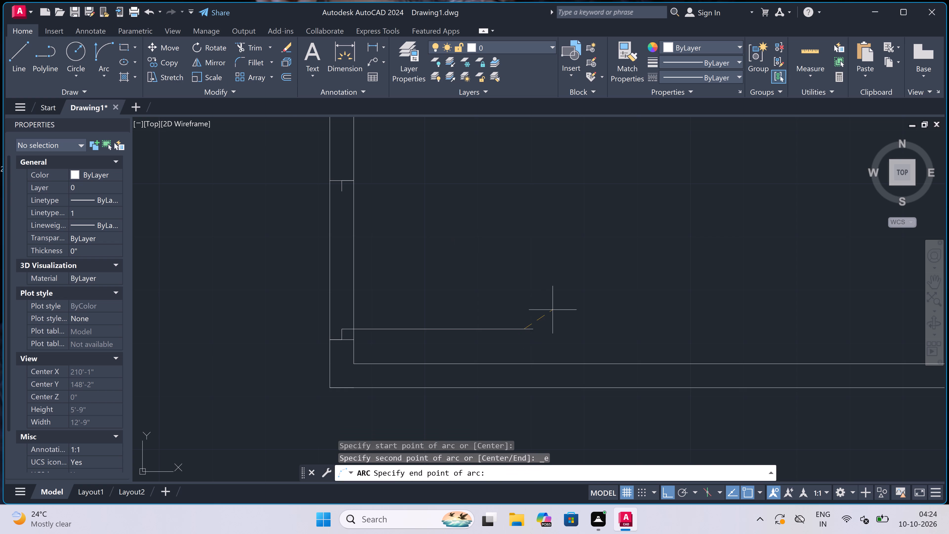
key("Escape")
Draw a three-point door swing arc from the door line's free end through the upper 2" line's lower end to a point outside the west wall.
key("space")
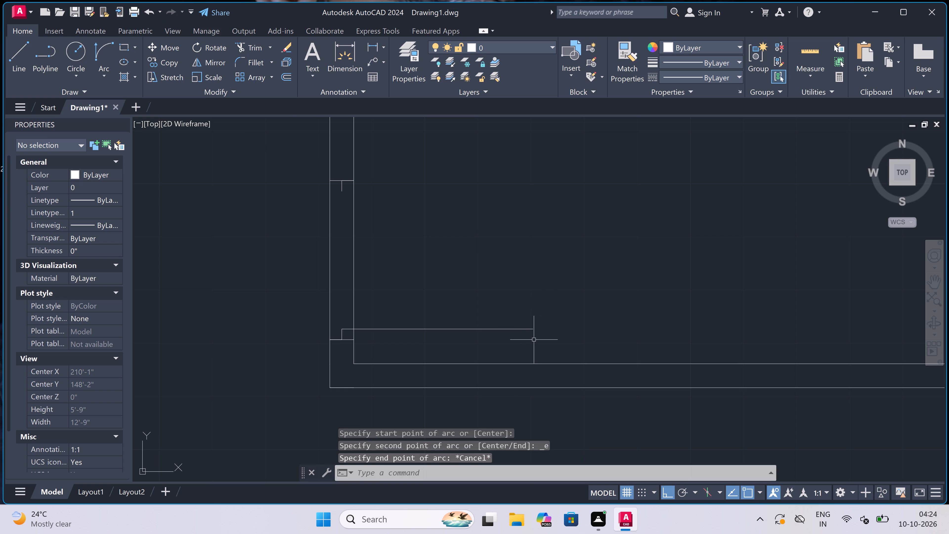
left_click(531, 331)
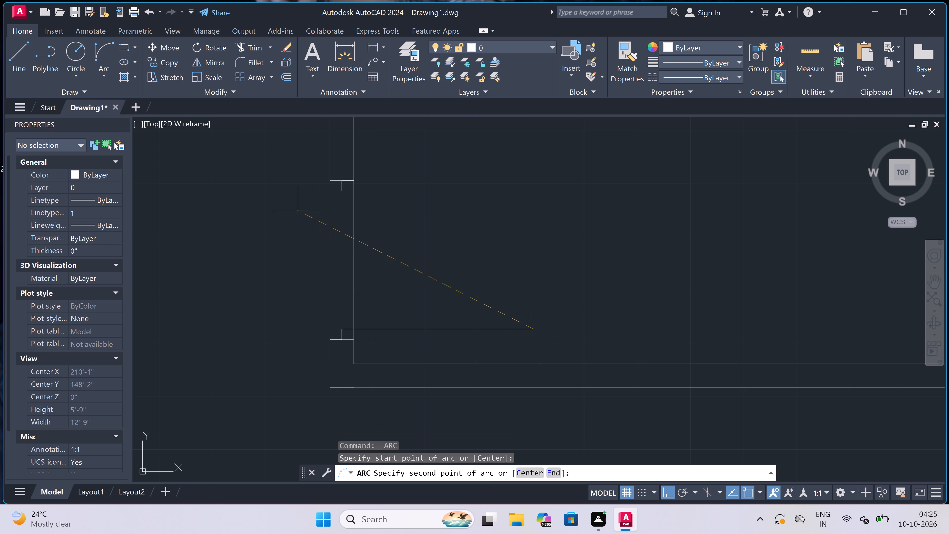
left_click(339, 189)
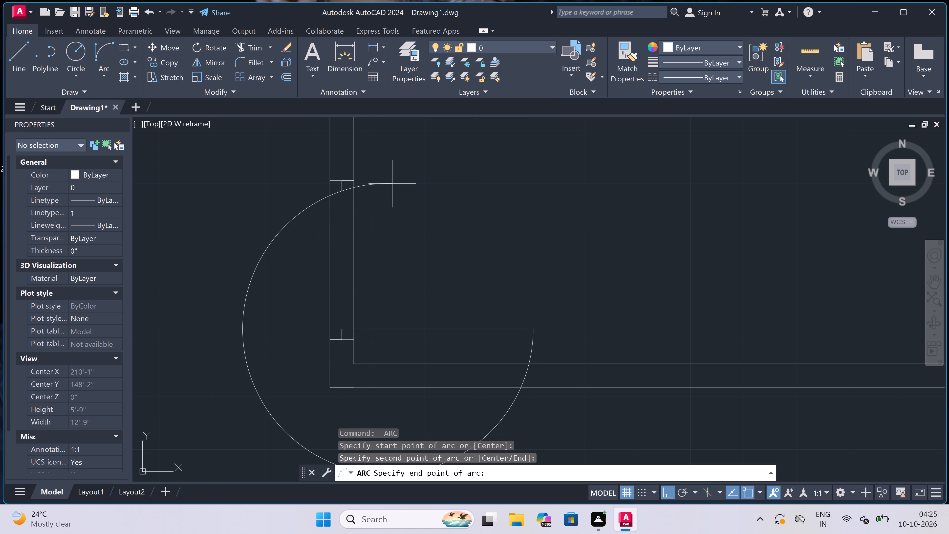
left_click(267, 210)
Trim both west wall lines within the door opening and the part of the swing arc overrunning beyond the wall.
type("tr")
key("space")
left_click(376, 241)
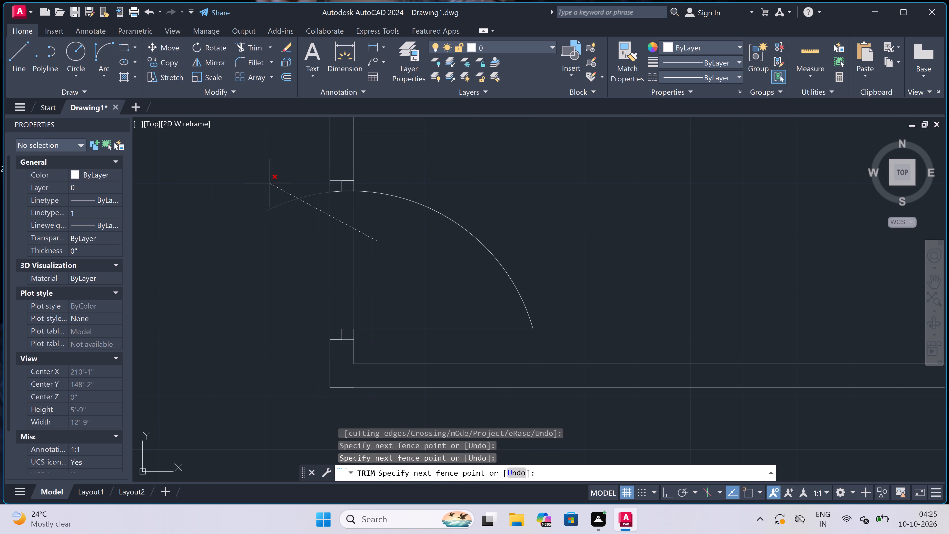
left_click(273, 177)
scroll(303, 220, "down", 4)
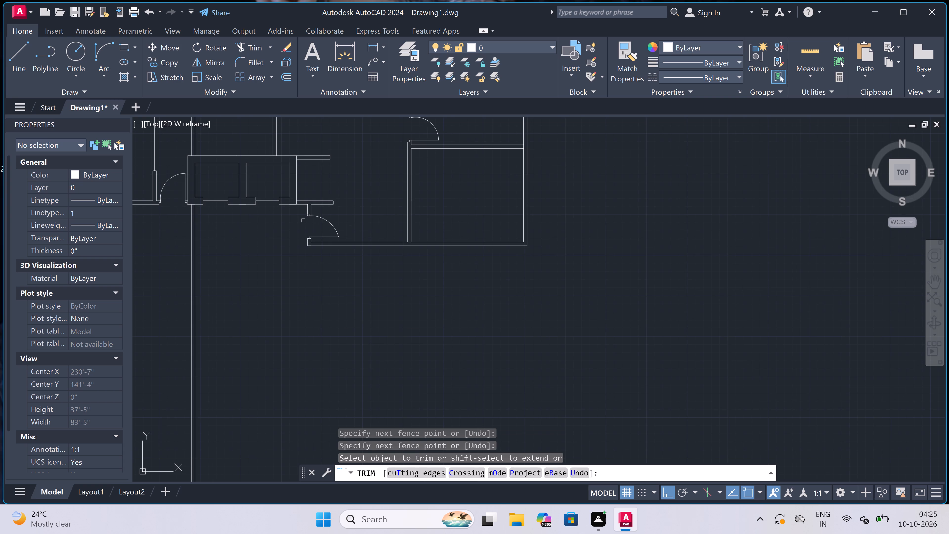
key("Escape")
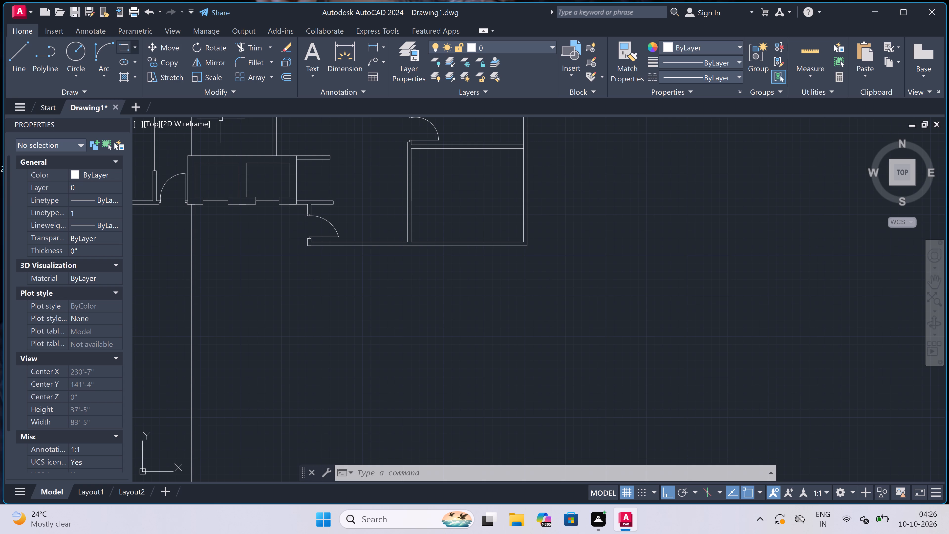
Draw a window jamb line across the east wall below the upper corner of the middle east room, continuing the line from its midpoint.
scroll(515, 211, "down", 3)
scroll(482, 255, "down", 2)
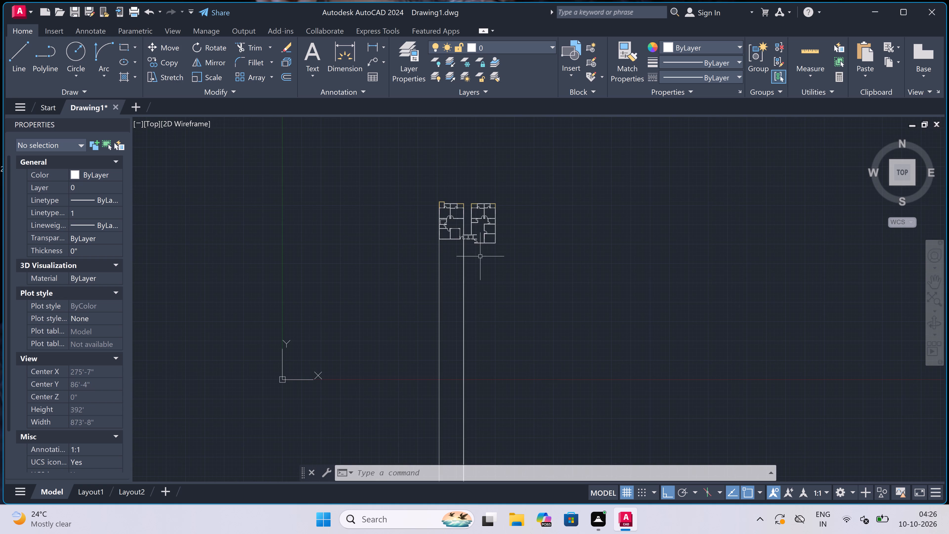
scroll(499, 212, "up", 4)
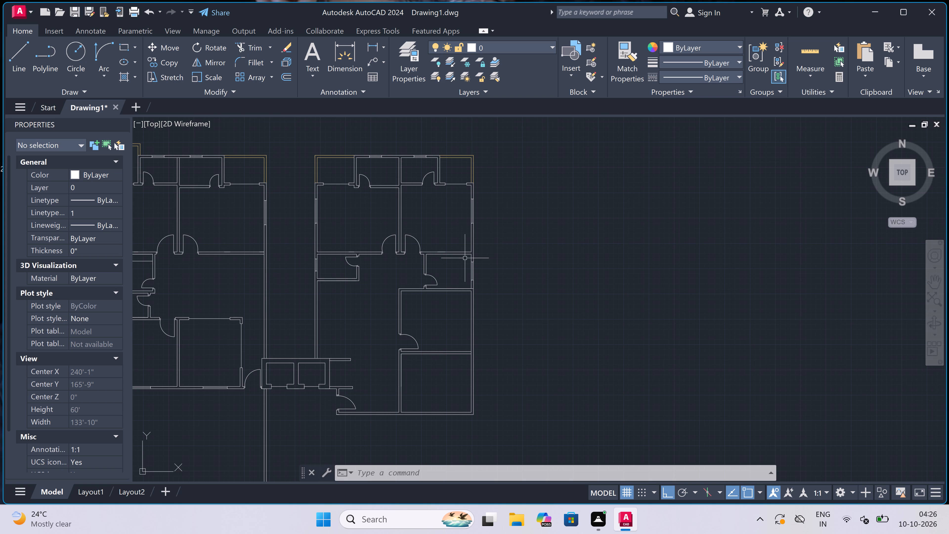
scroll(466, 258, "down", 3)
scroll(458, 263, "up", 4)
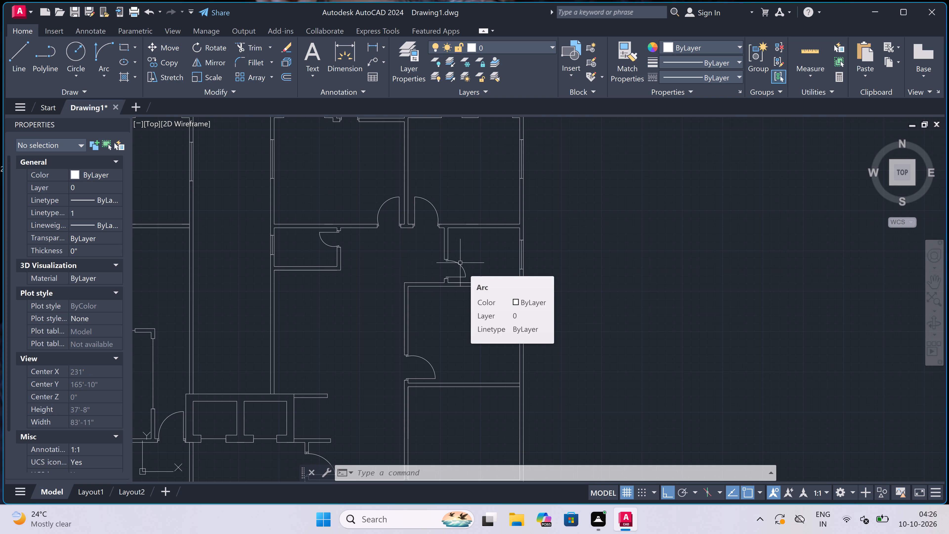
key("l")
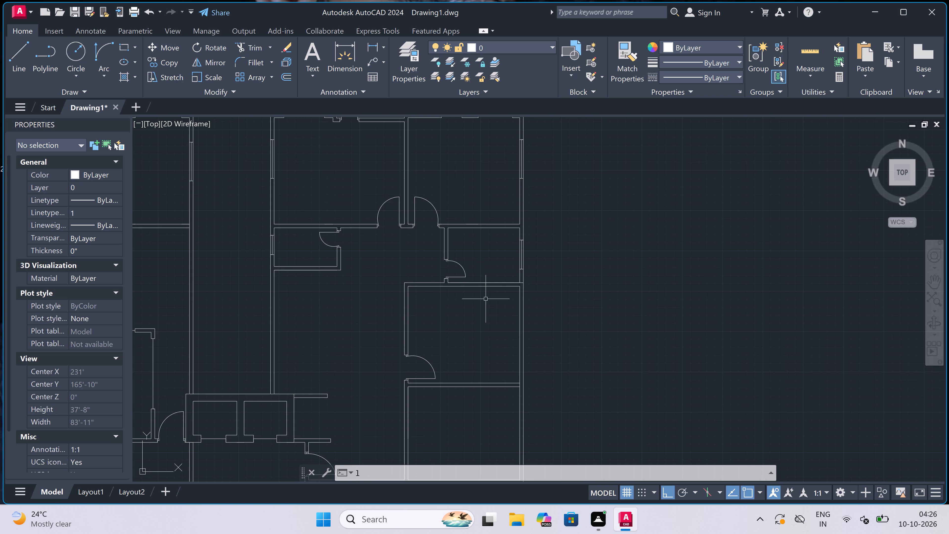
key("space")
scroll(495, 297, "down", 1)
scroll(520, 318, "up", 2)
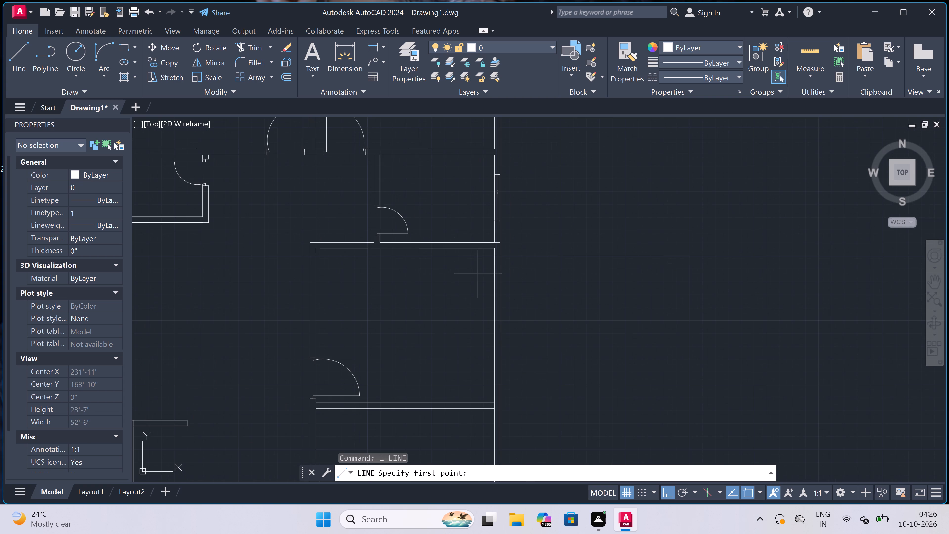
scroll(492, 276, "up", 1)
left_click(496, 280)
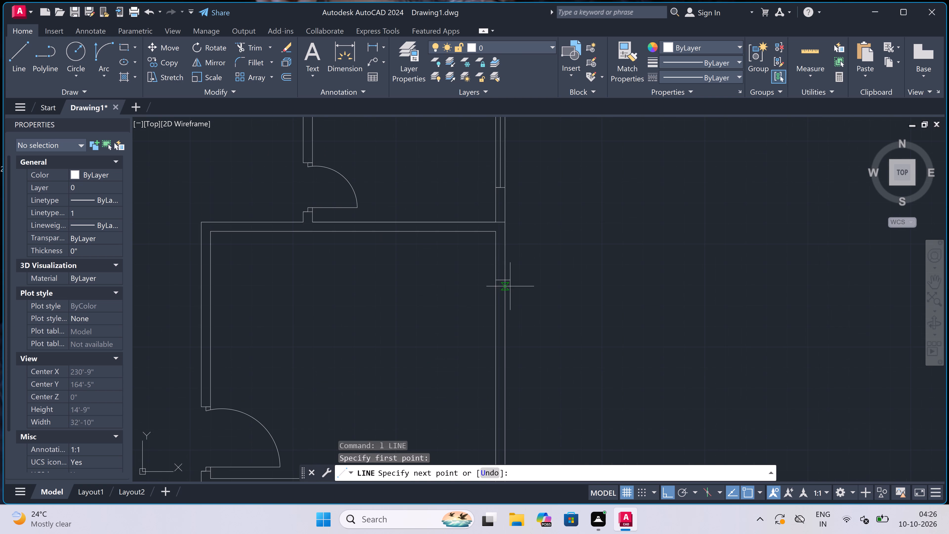
left_click(505, 280)
scroll(499, 277, "up", 2)
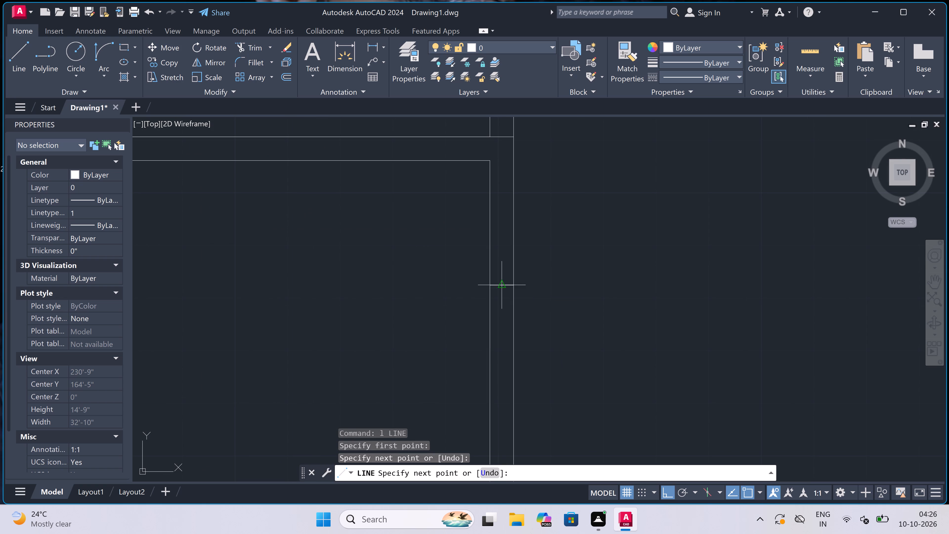
left_click(501, 286)
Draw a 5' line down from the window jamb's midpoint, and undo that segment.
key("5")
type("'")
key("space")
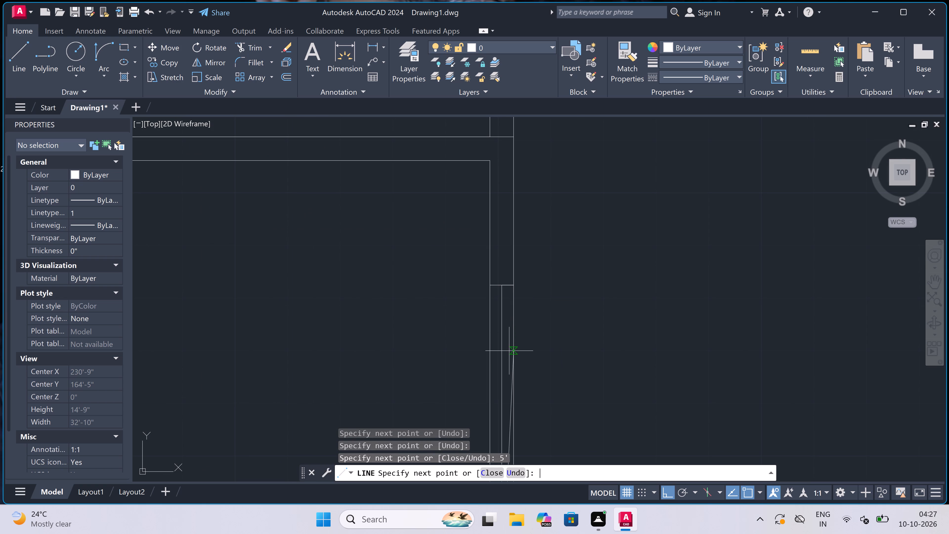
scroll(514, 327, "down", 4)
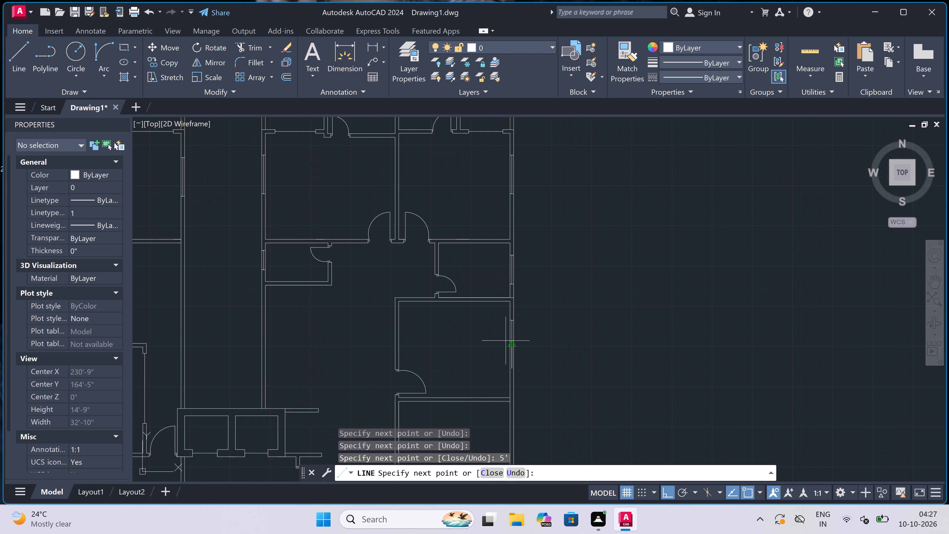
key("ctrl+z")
Draw a 4' window line down from the jamb's midpoint, extend it by 1', and close its lower end with a jamb across the east wall.
key("4")
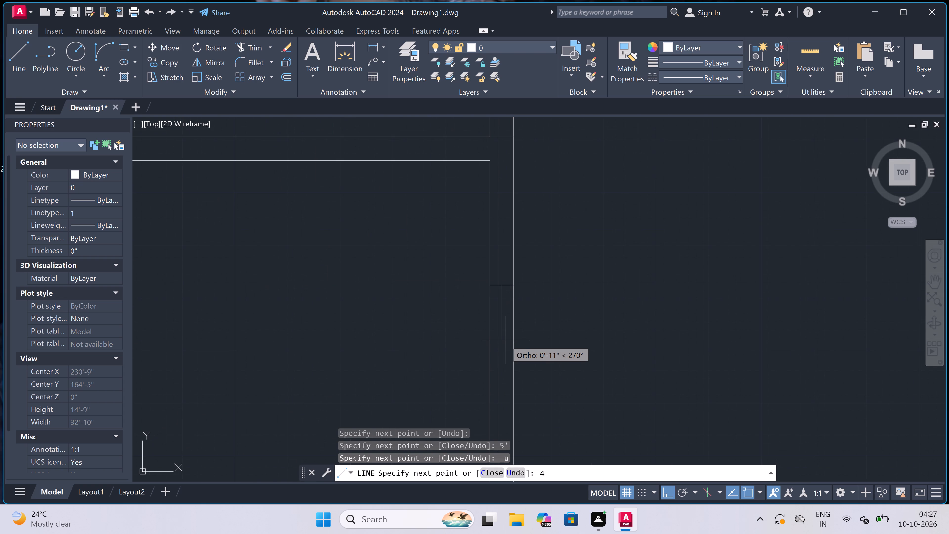
type("'")
key("space")
scroll(507, 338, "down", 3)
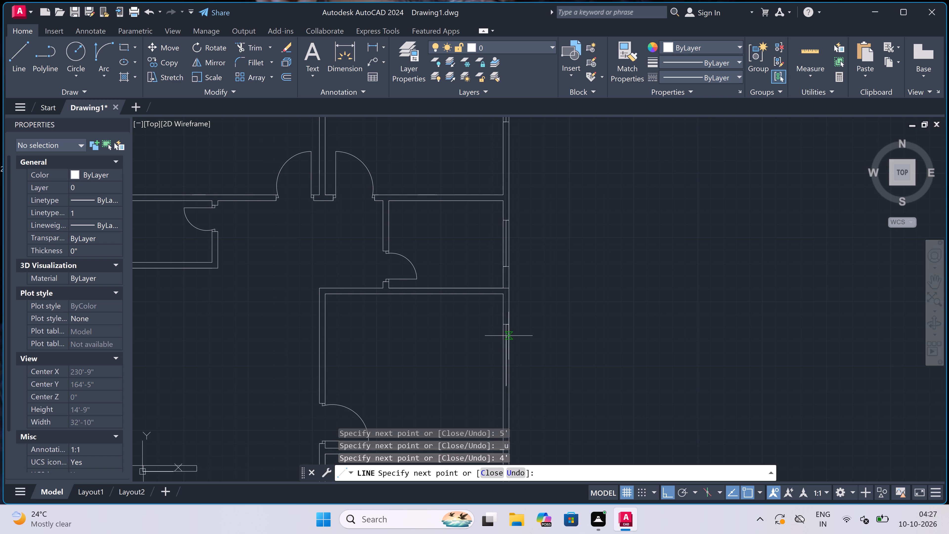
scroll(509, 336, "down", 1)
scroll(505, 387, "up", 3)
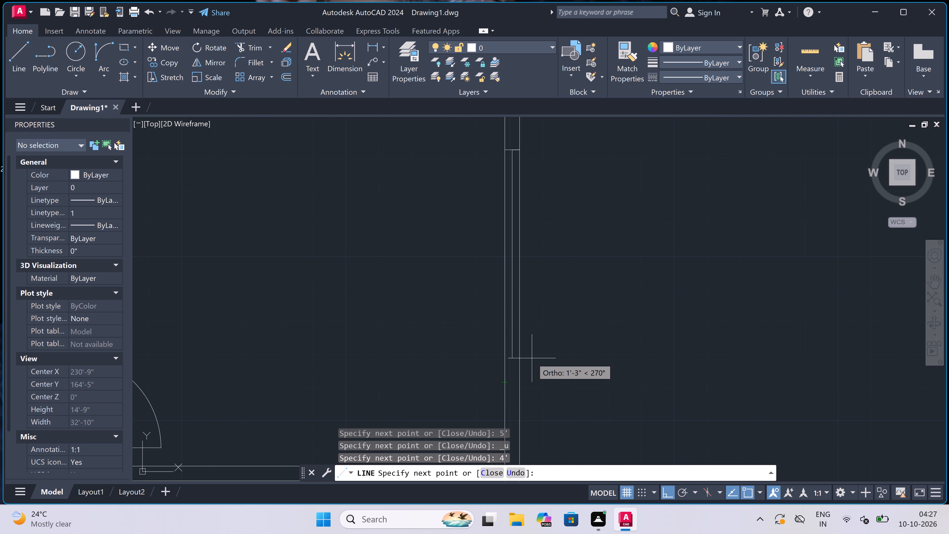
key("1")
key("apostrophe")
key("space")
scroll(519, 355, "up", 3)
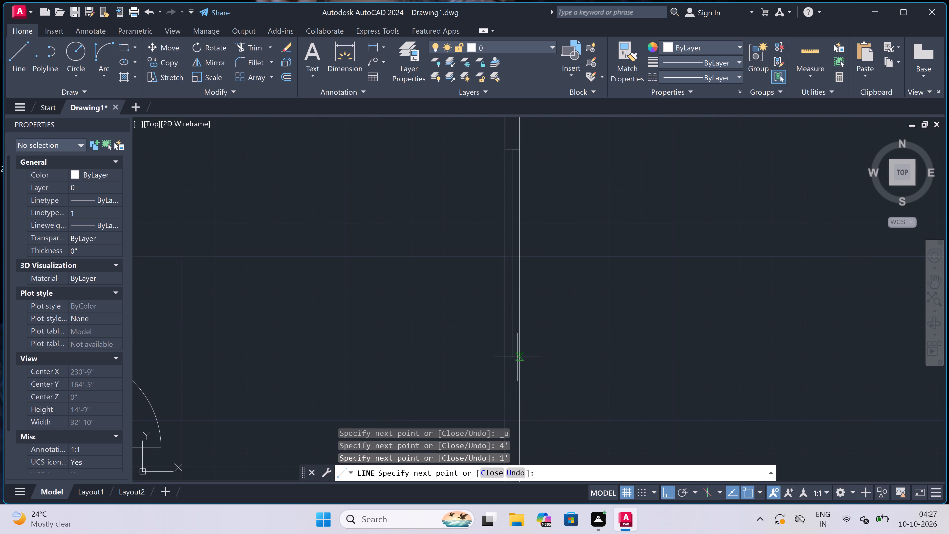
left_click(523, 323)
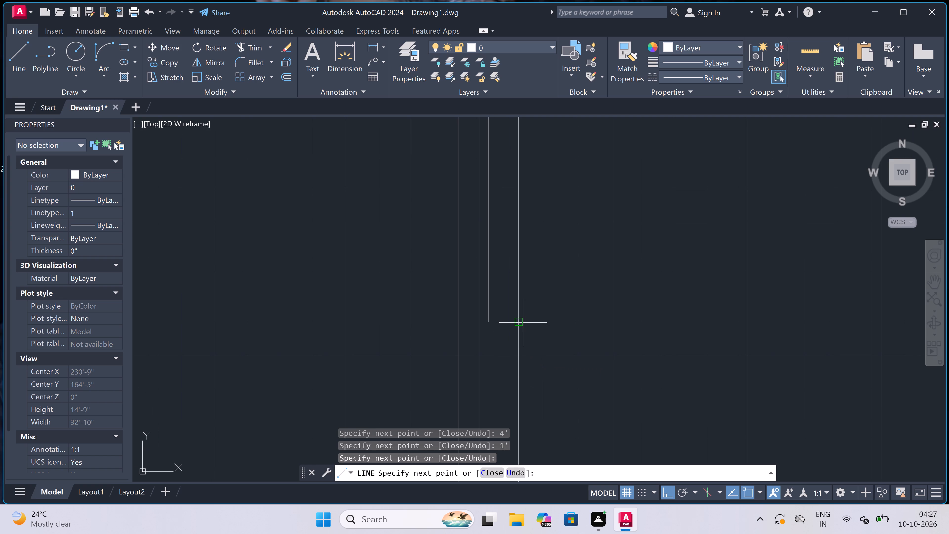
left_click(454, 322)
key("Escape")
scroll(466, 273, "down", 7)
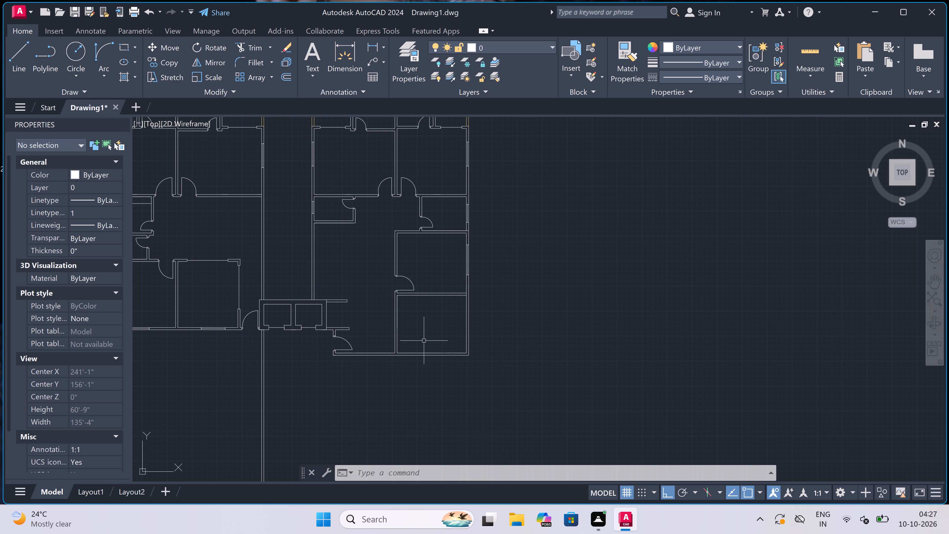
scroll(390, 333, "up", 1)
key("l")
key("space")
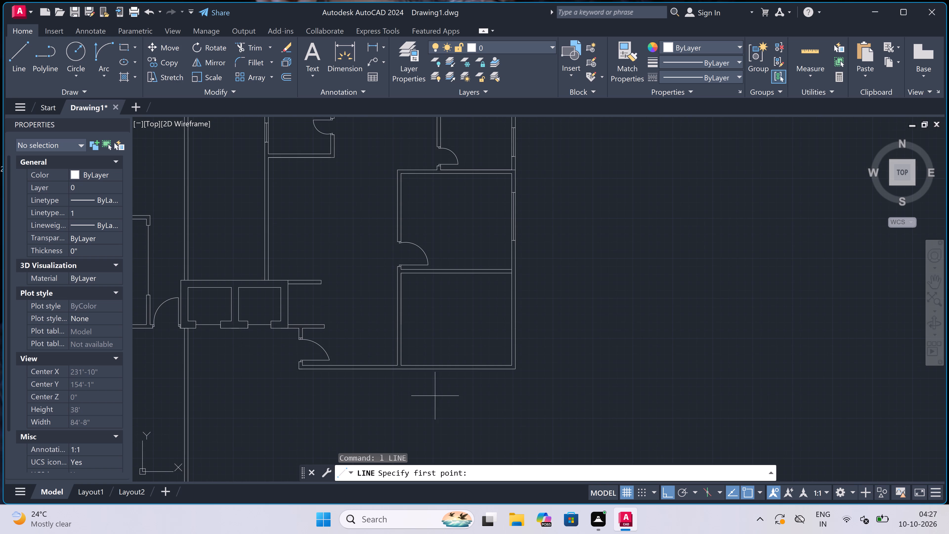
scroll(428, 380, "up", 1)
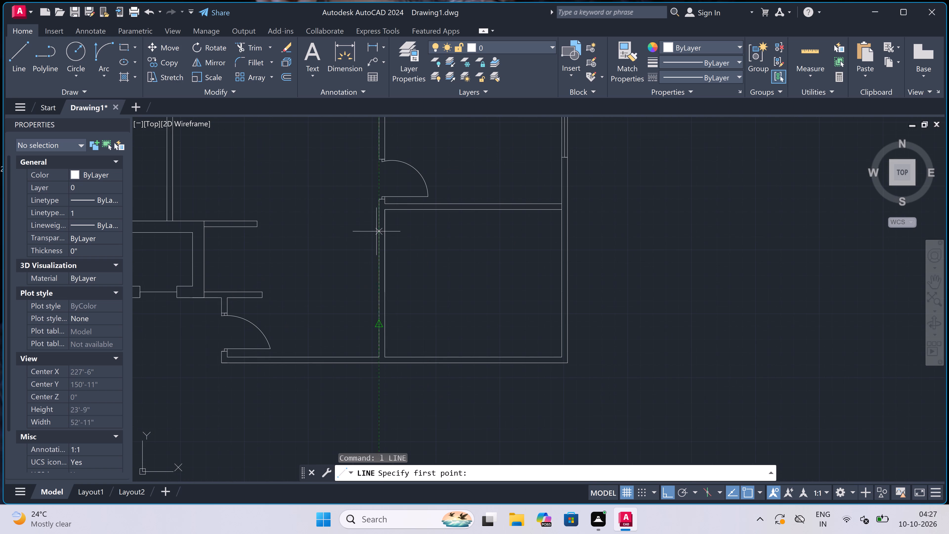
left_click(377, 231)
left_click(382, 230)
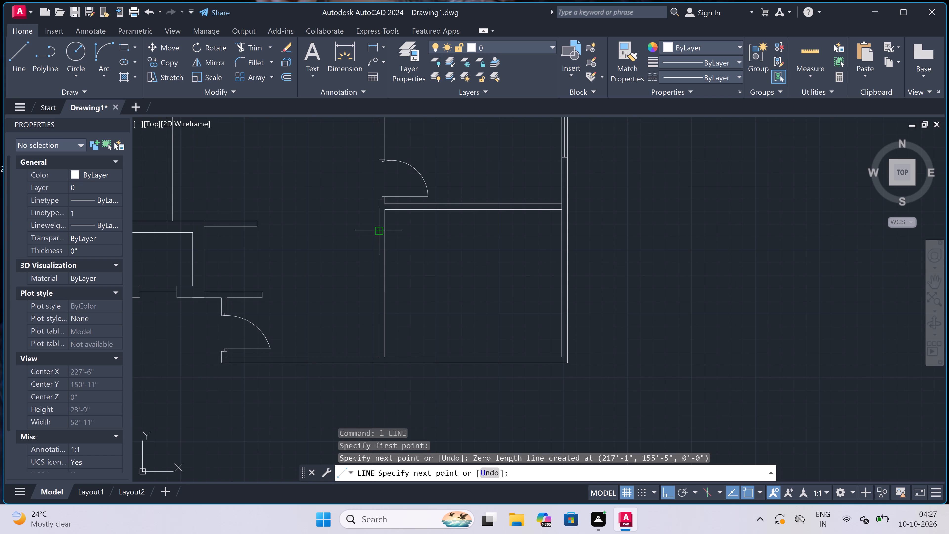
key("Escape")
Draw a jamb line across the partition on the southeast room's west side, just below the room's upper corner.
key("space")
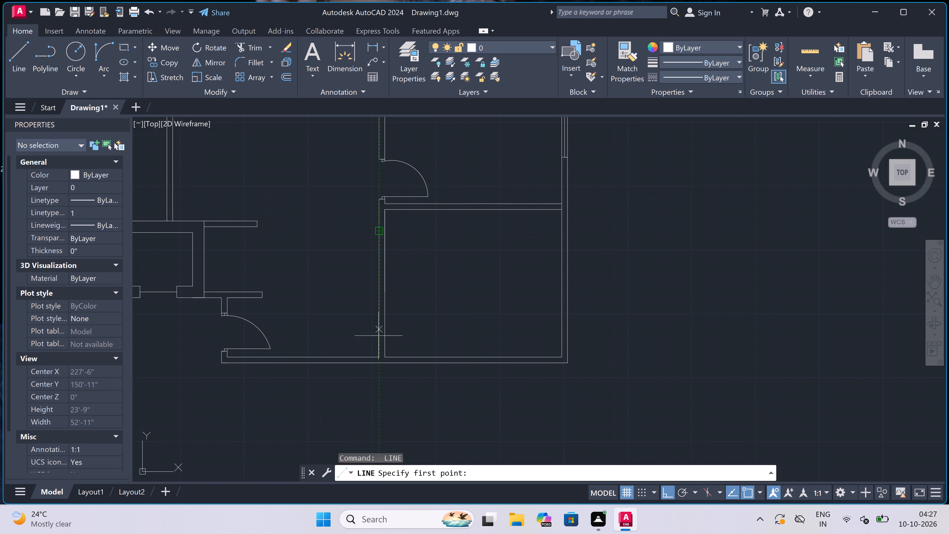
scroll(380, 216, "up", 4)
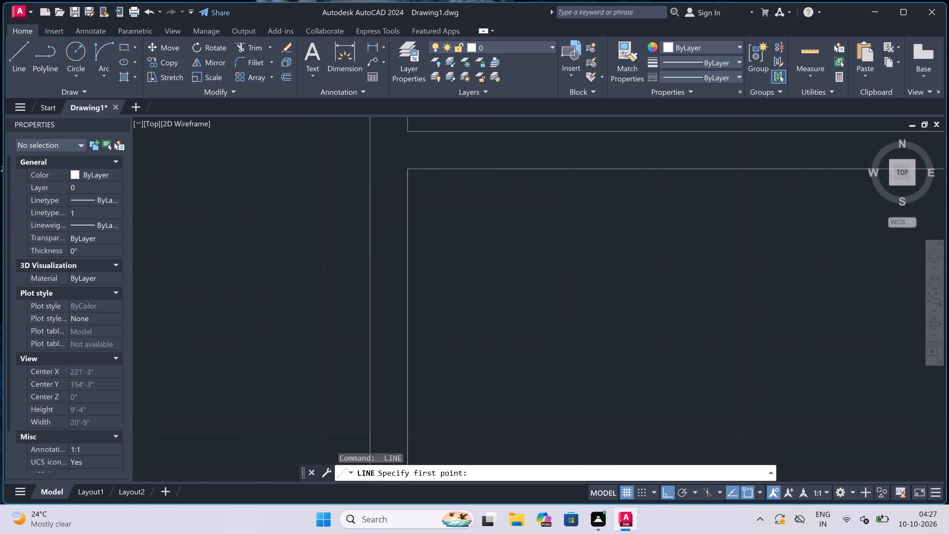
left_click(372, 339)
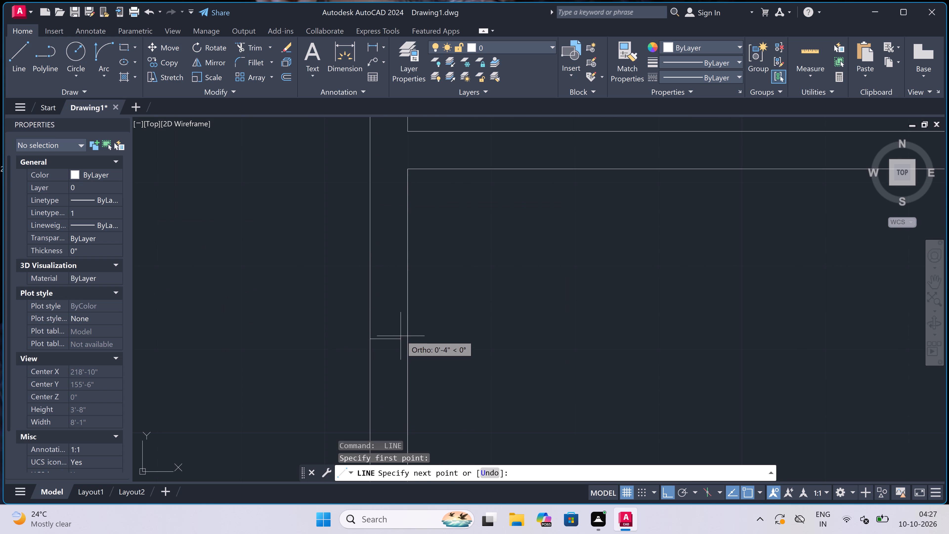
left_click(409, 340)
key("Escape")
Draw a second jamb line across the partition on the southeast room's west side, just above the room's lower corner.
scroll(409, 239, "down", 5)
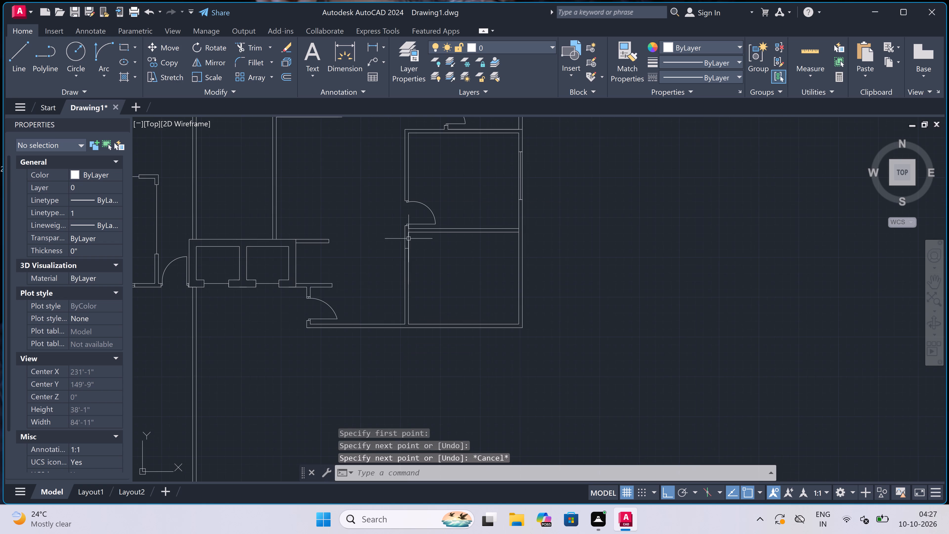
scroll(407, 312, "up", 3)
key("space")
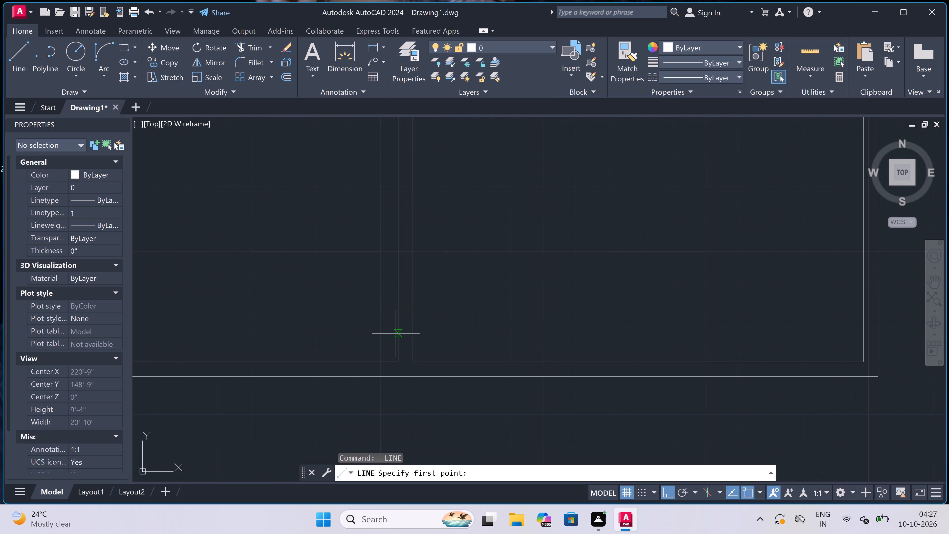
left_click(394, 317)
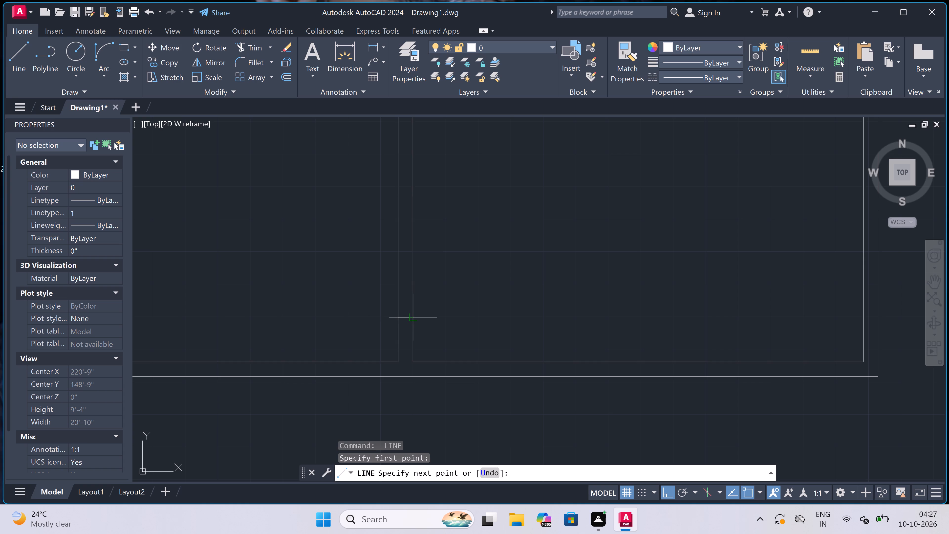
left_click(412, 315)
key("Escape")
Trim both partition wall lines between the two jambs to open the southeast room's west side.
key("t")
key("r")
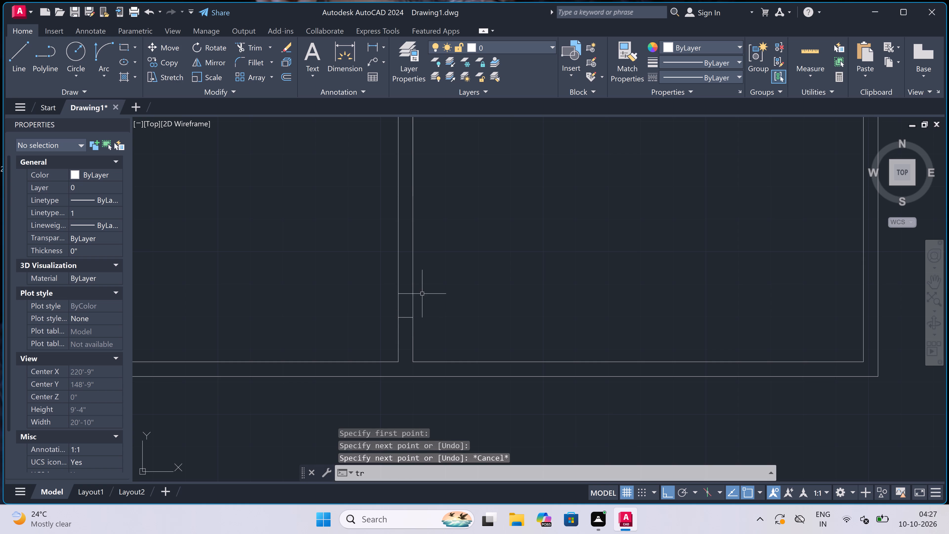
key("space")
scroll(422, 294, "down", 4)
left_click(433, 278)
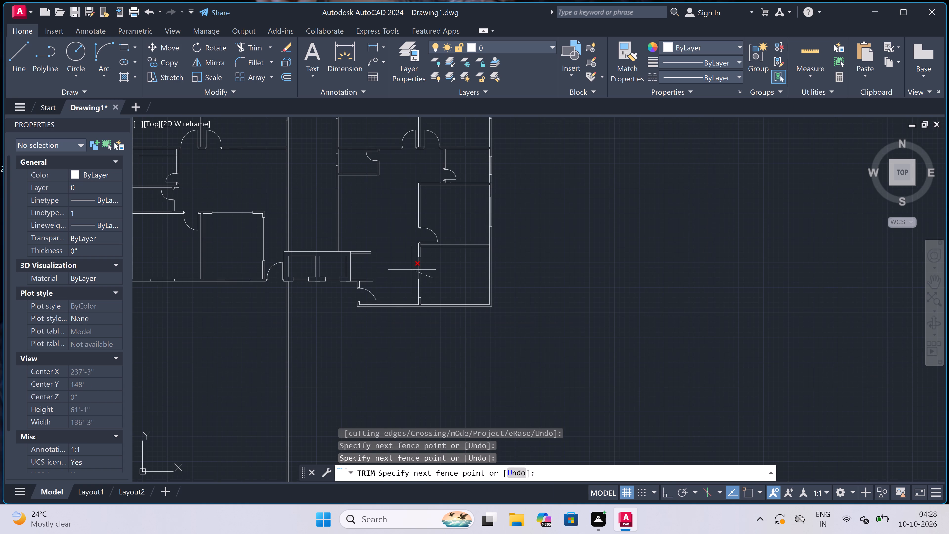
left_click(410, 269)
scroll(416, 291, "up", 3)
left_click(417, 291)
left_click(449, 282)
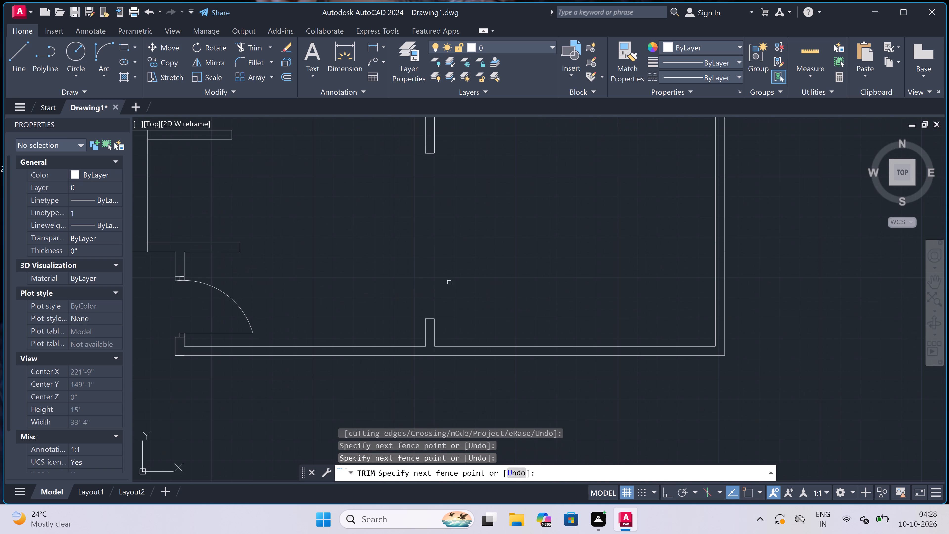
key("Escape")
Draw a 5' window in the southeast room's south wall, with jambs across the wall at both ends and a centre line.
scroll(397, 278, "down", 4)
scroll(438, 273, "up", 2)
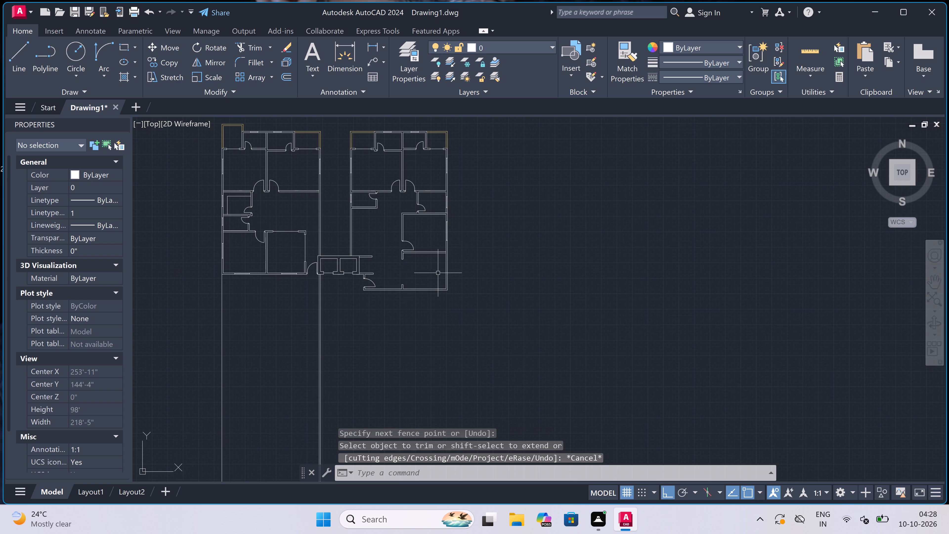
type("l")
key("space")
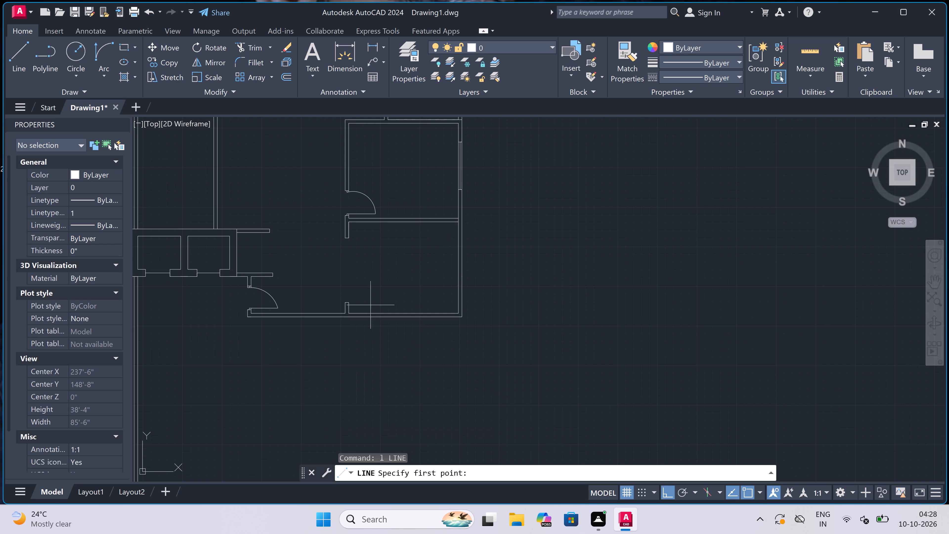
scroll(347, 315, "up", 2)
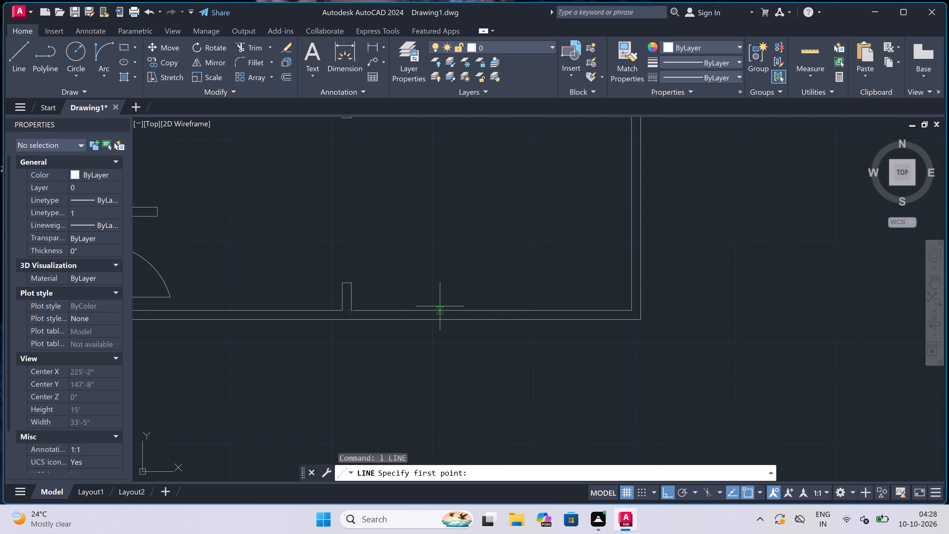
left_click(405, 310)
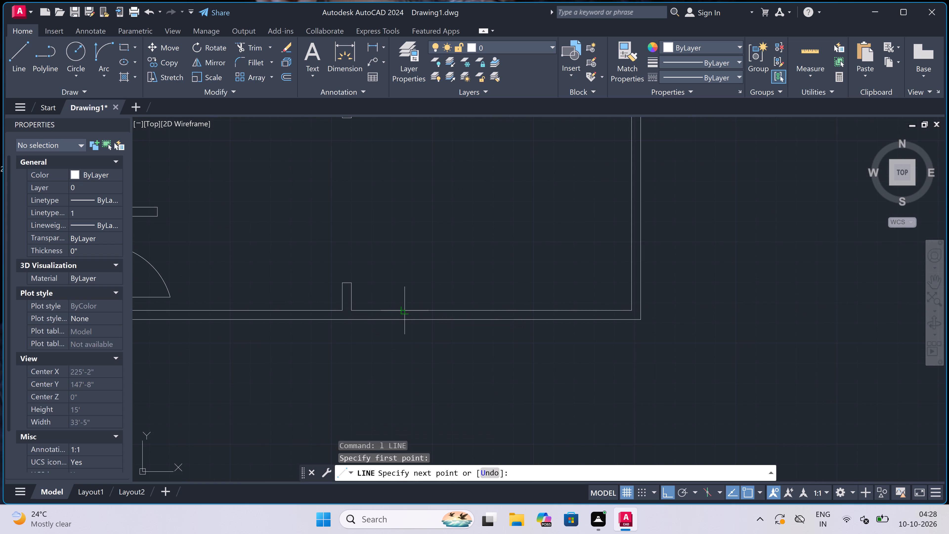
left_click(404, 318)
scroll(404, 315, "up", 2)
left_click(405, 314)
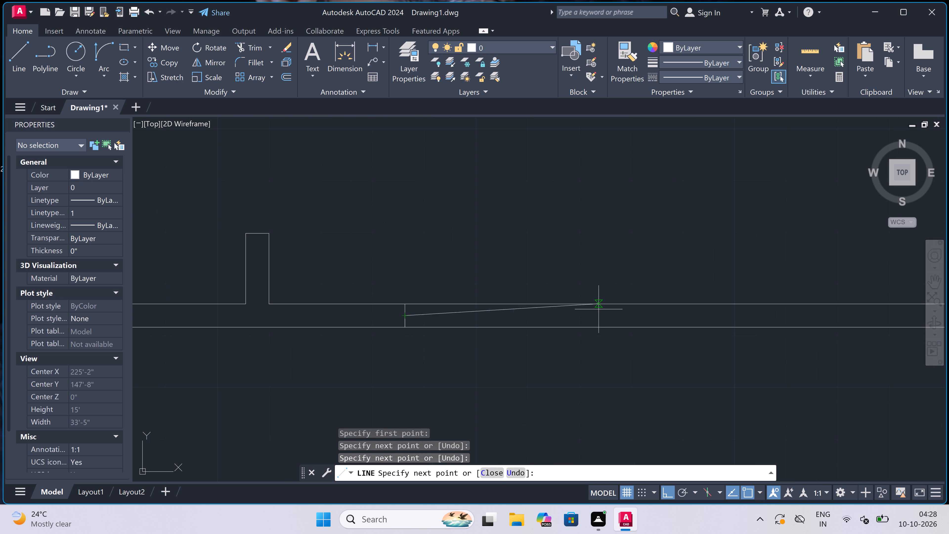
type("5'")
key("space")
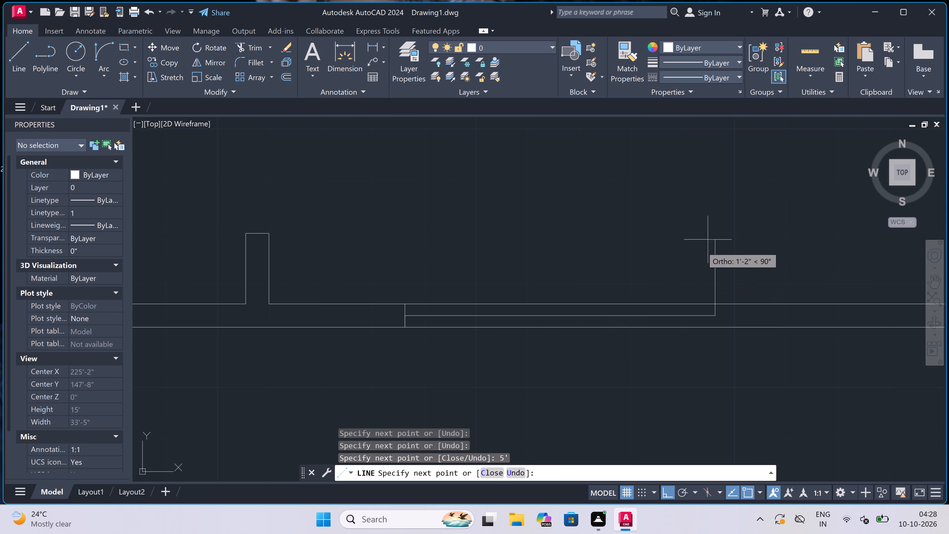
left_click(717, 302)
left_click(715, 326)
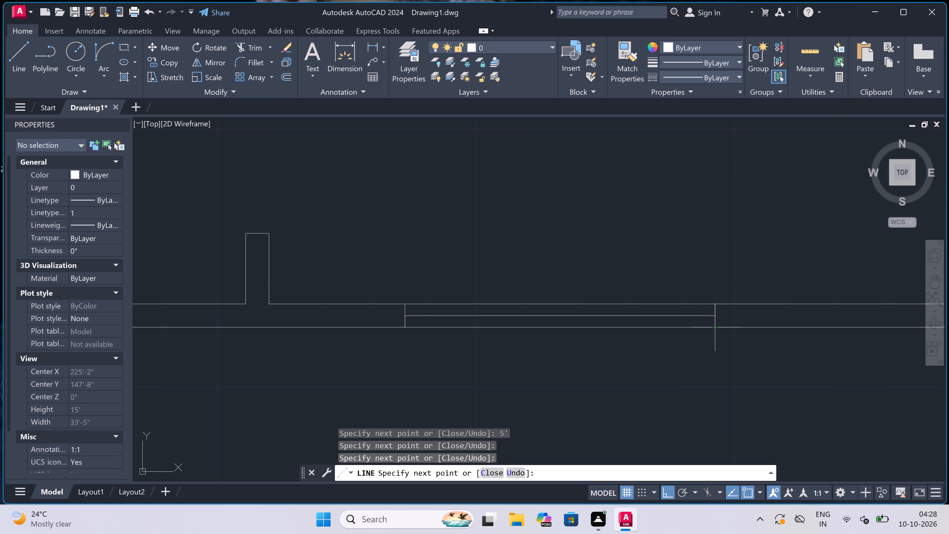
key("Escape")
Draw a long vertical line straight down from the outer southeast corner of the second unit.
scroll(517, 263, "down", 5)
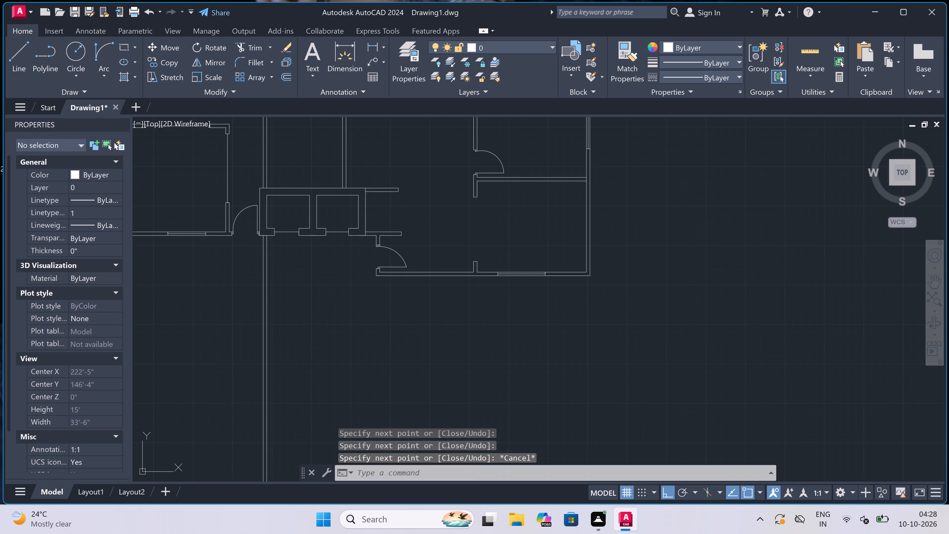
scroll(509, 273, "down", 2)
scroll(481, 272, "down", 1)
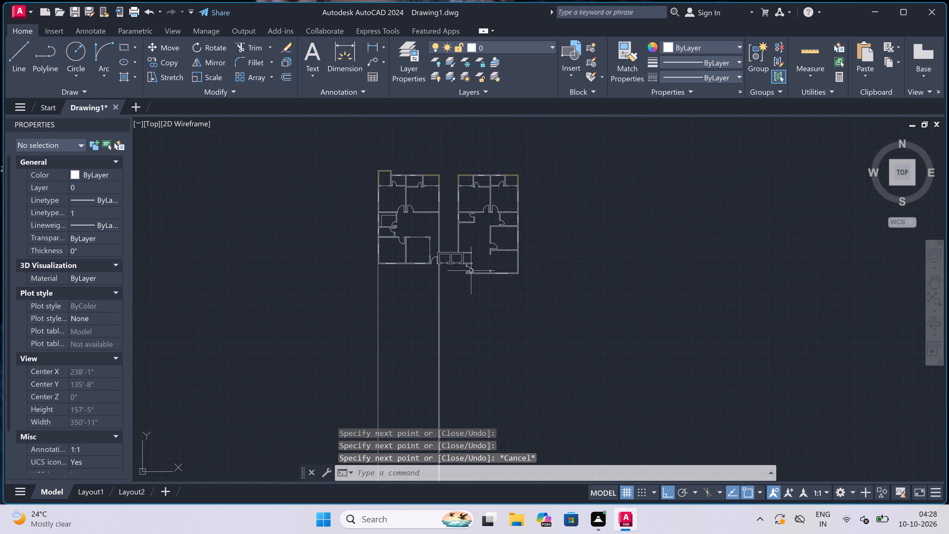
scroll(530, 265, "up", 1)
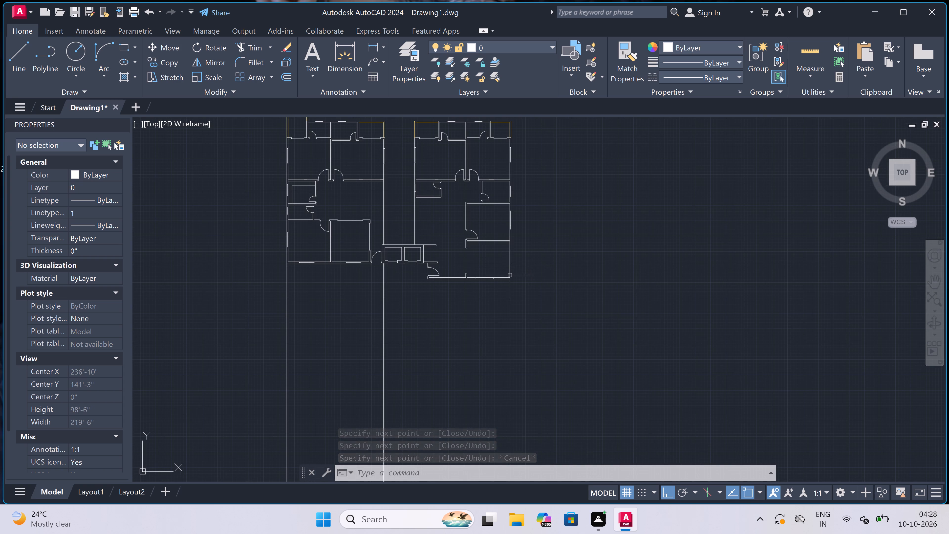
key("space")
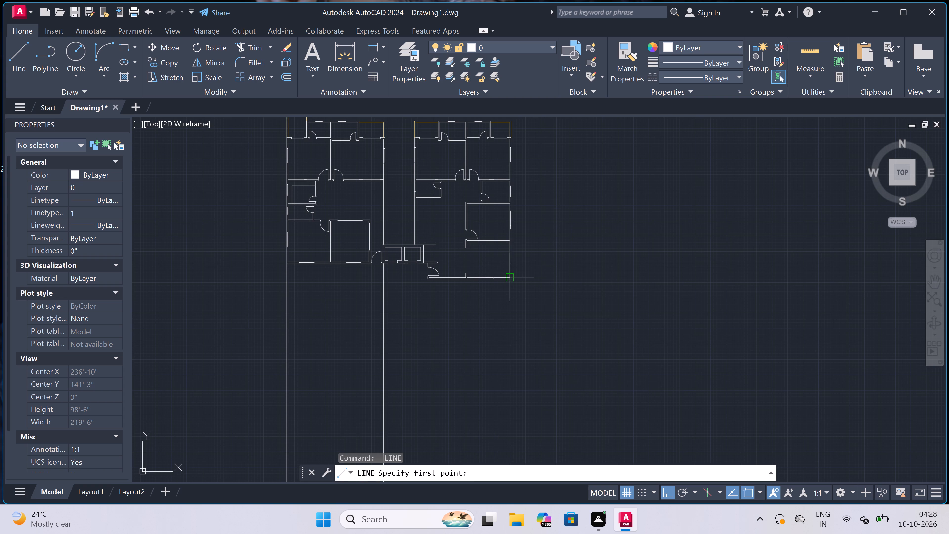
scroll(512, 277, "up", 3)
left_click(506, 281)
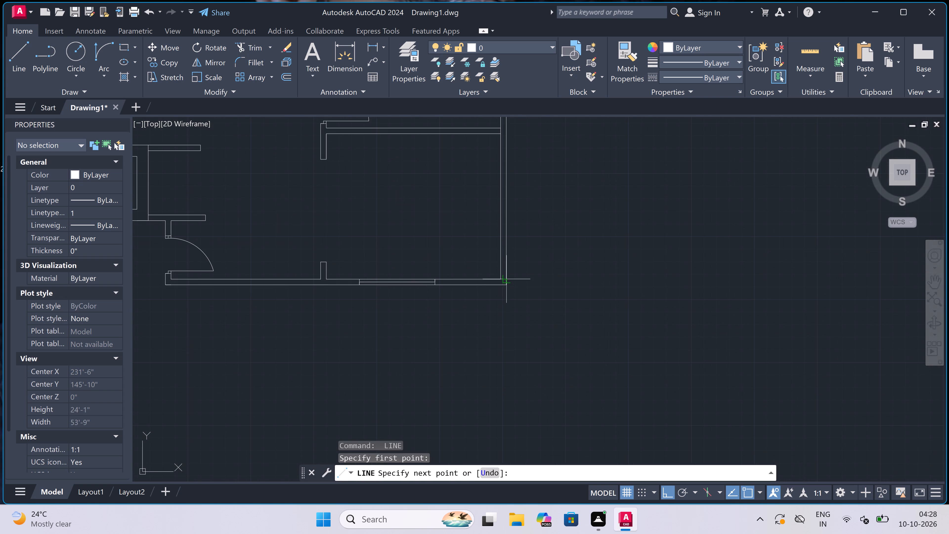
scroll(506, 282, "down", 5)
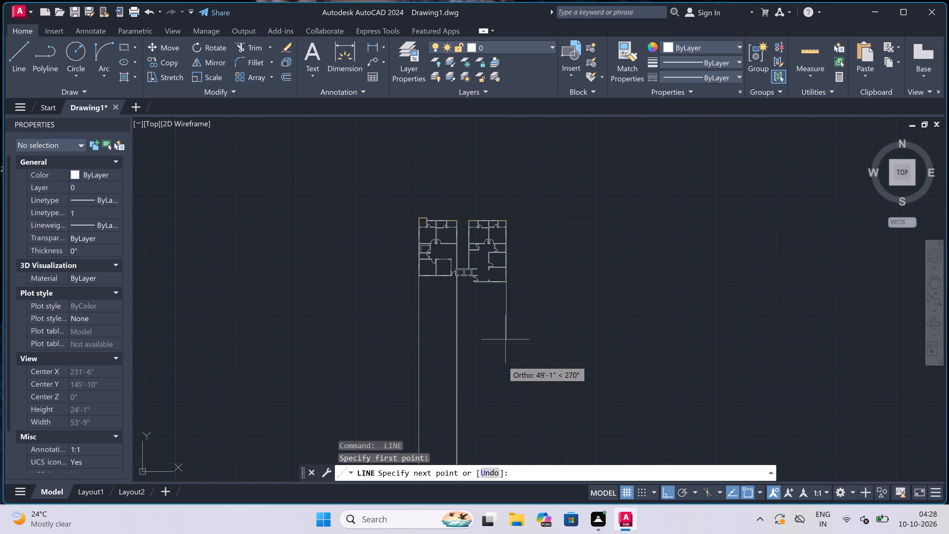
scroll(501, 357, "down", 2)
scroll(502, 386, "up", 3)
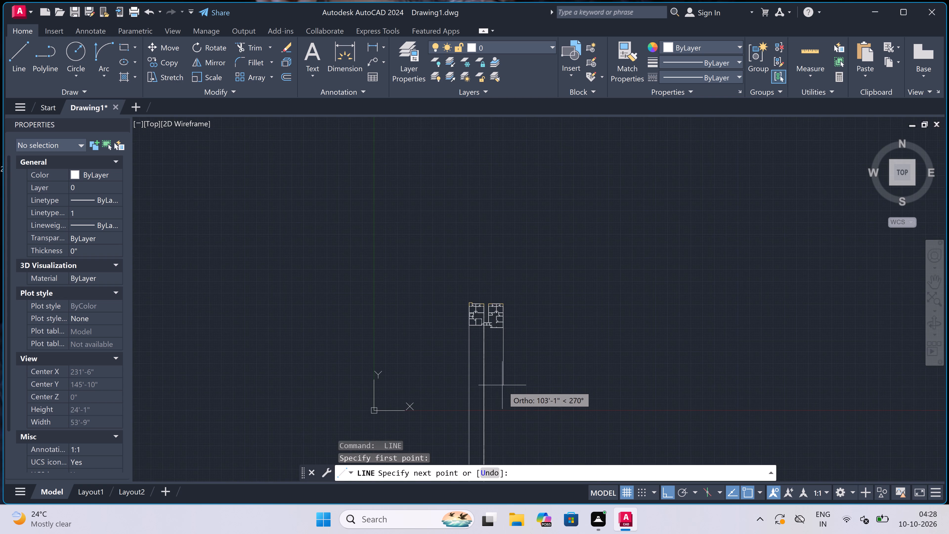
left_click(503, 394)
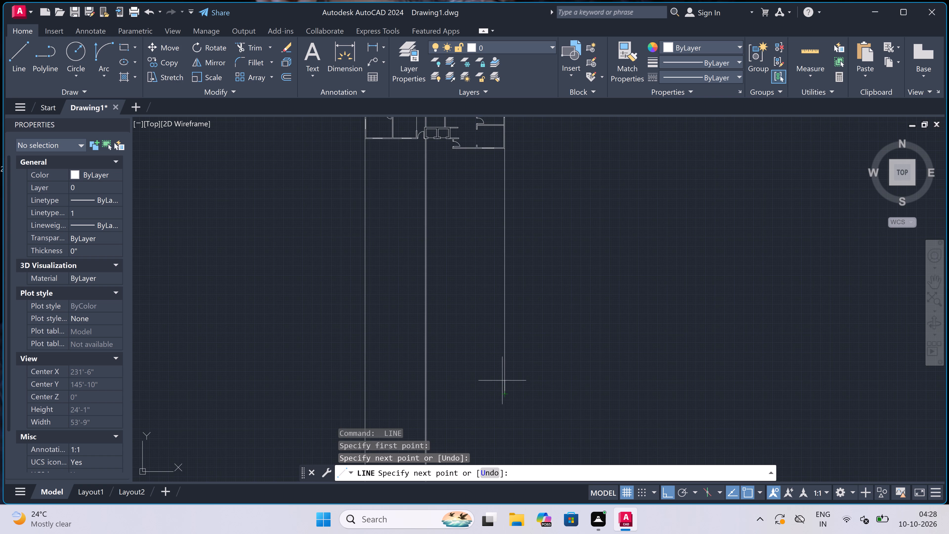
key("Escape")
Examine the second unit's layout, especially its west wall between the small upper room and the lift shafts.
scroll(477, 347, "down", 3)
scroll(475, 288, "up", 3)
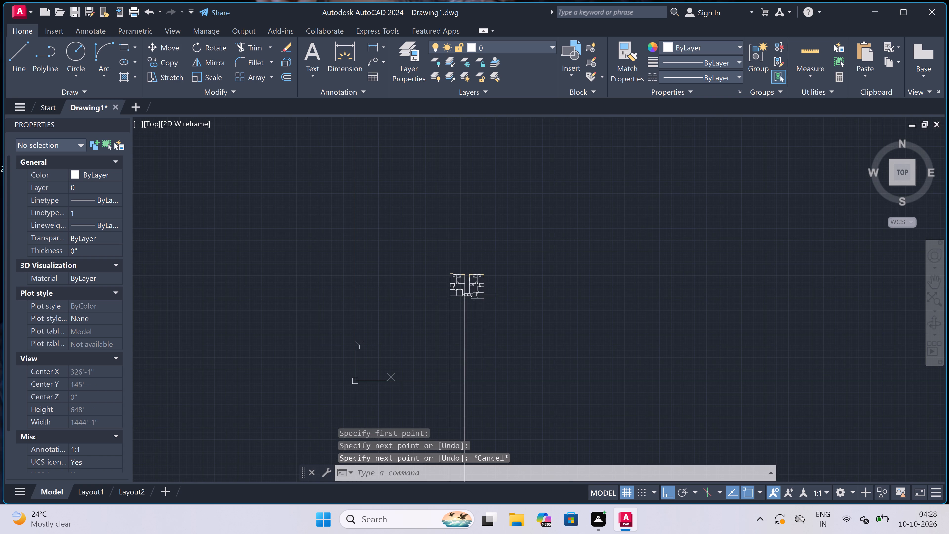
scroll(475, 288, "up", 4)
scroll(475, 288, "down", 2)
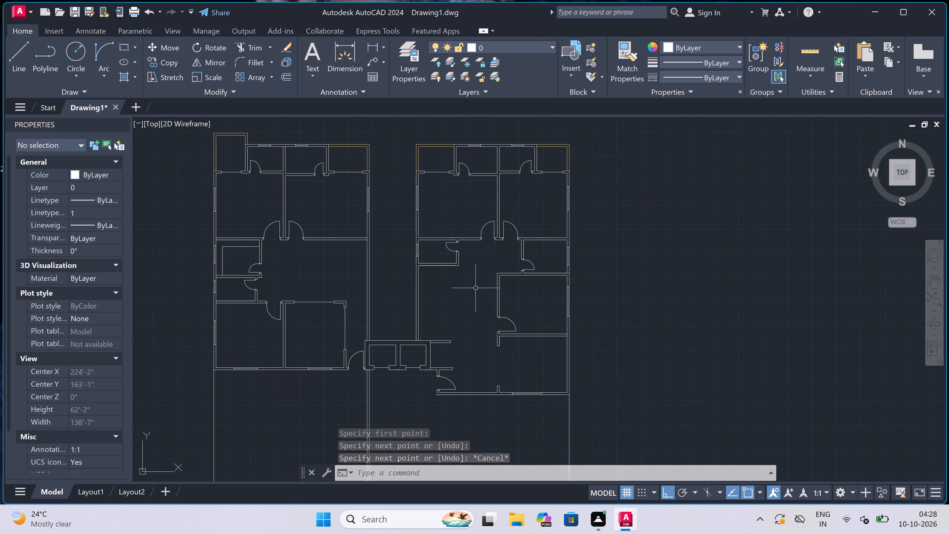
scroll(462, 264, "down", 1)
scroll(443, 291, "up", 1)
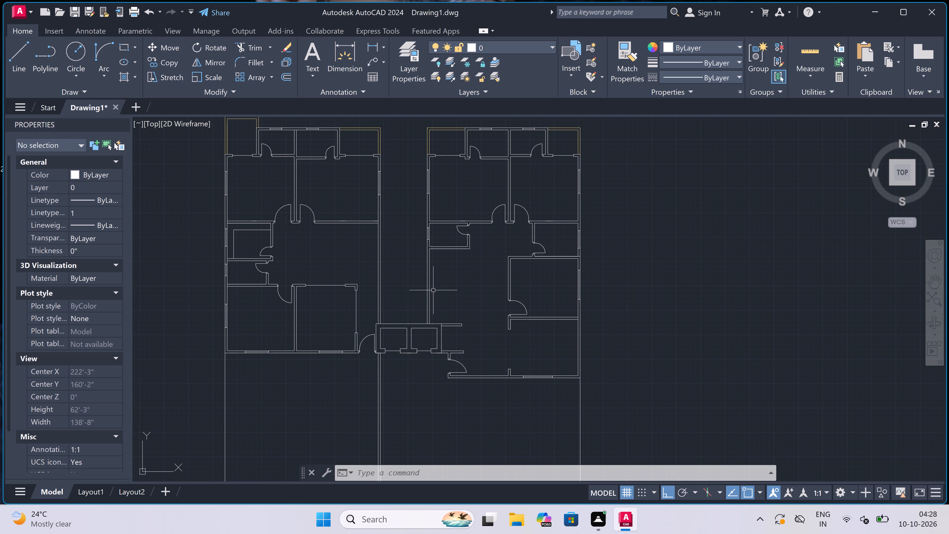
scroll(429, 289, "up", 1)
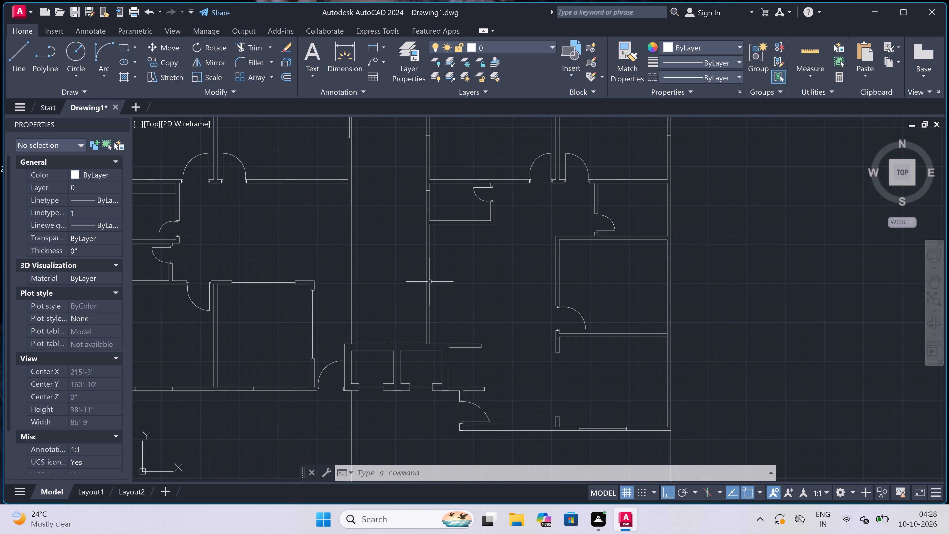
scroll(428, 273, "up", 1)
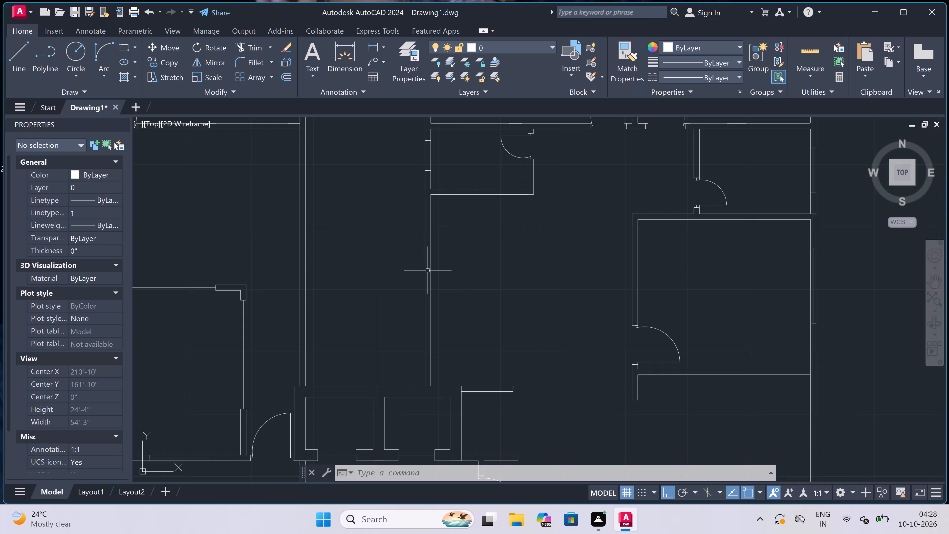
scroll(428, 270, "down", 1)
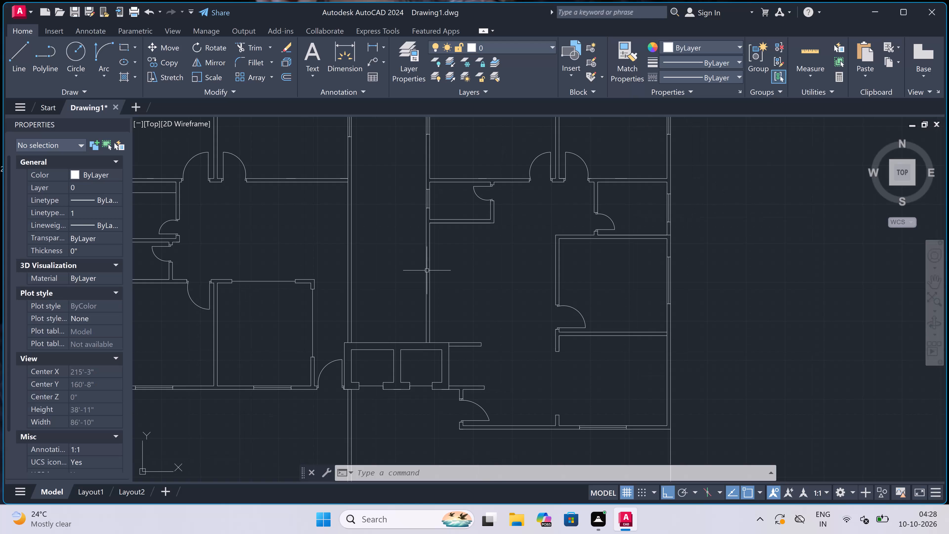
scroll(427, 270, "up", 1)
scroll(449, 259, "down", 1)
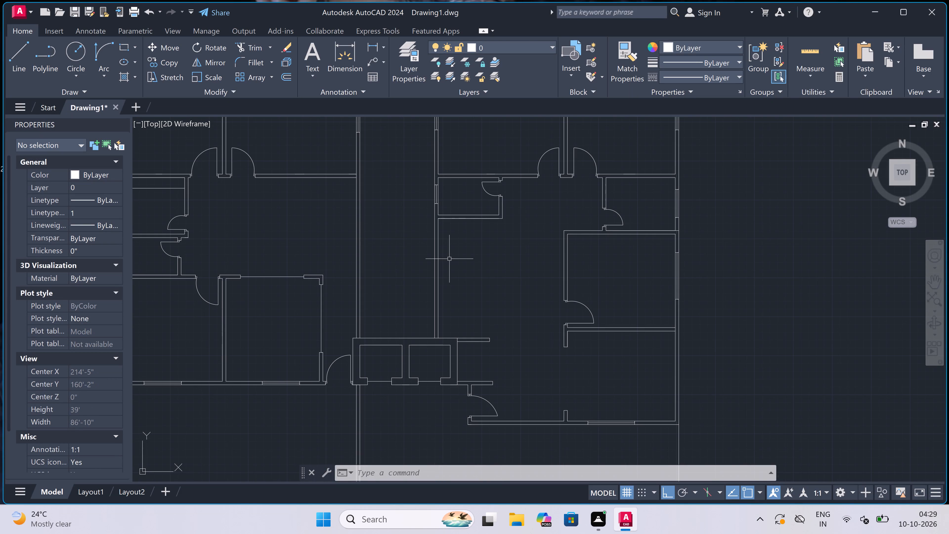
scroll(449, 259, "up", 1)
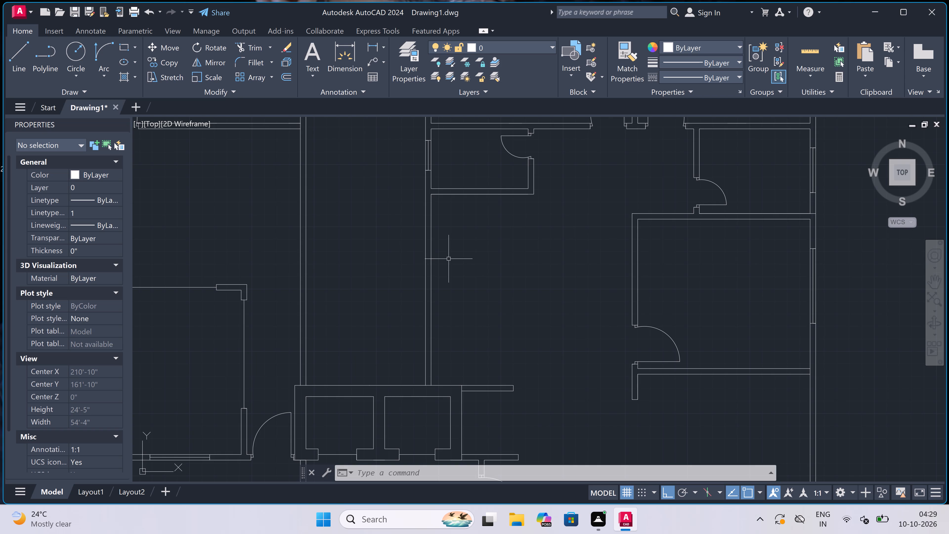
scroll(449, 259, "down", 1)
scroll(428, 245, "up", 1)
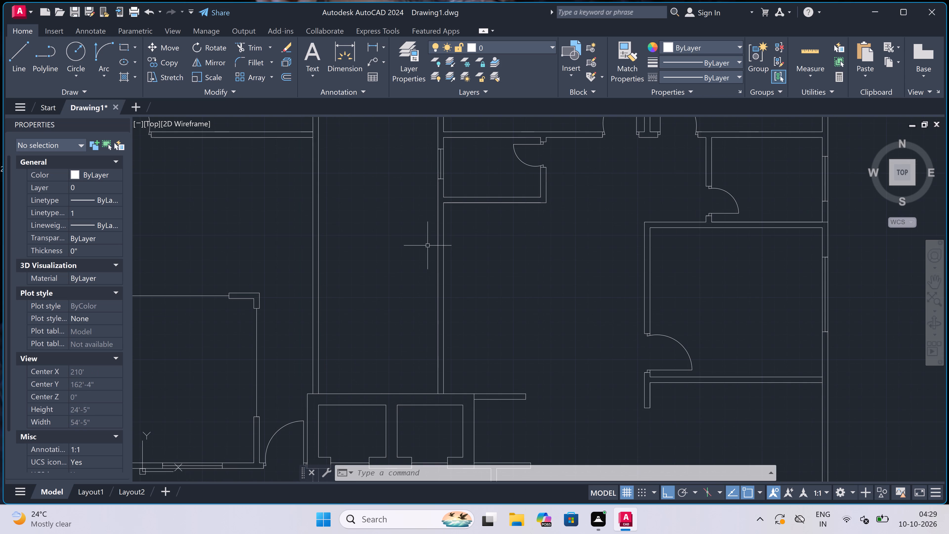
Draw a 5' window in the second unit's west wall below the small upper room, with jambs at both ends and a centre line.
key("space")
scroll(432, 244, "up", 1)
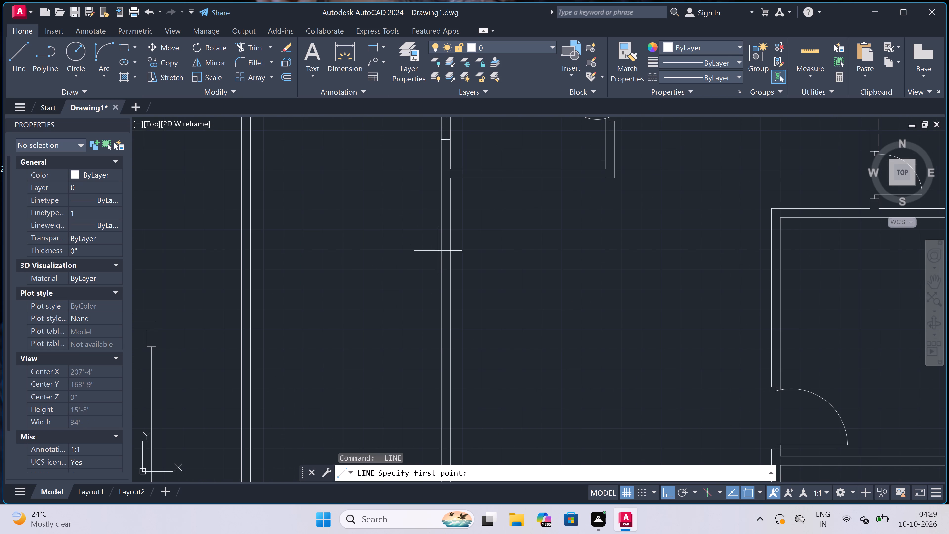
left_click(439, 262)
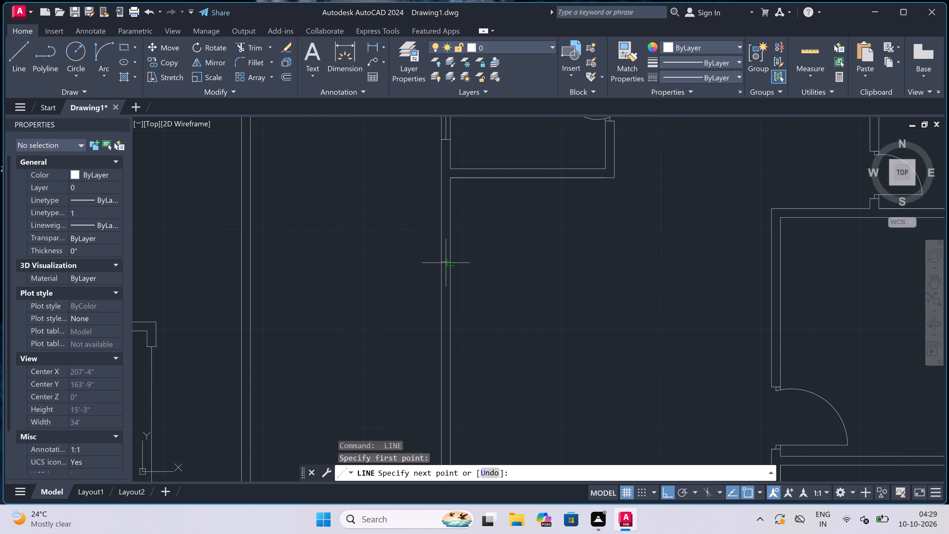
left_click(446, 263)
scroll(446, 263, "up", 2)
left_click(446, 263)
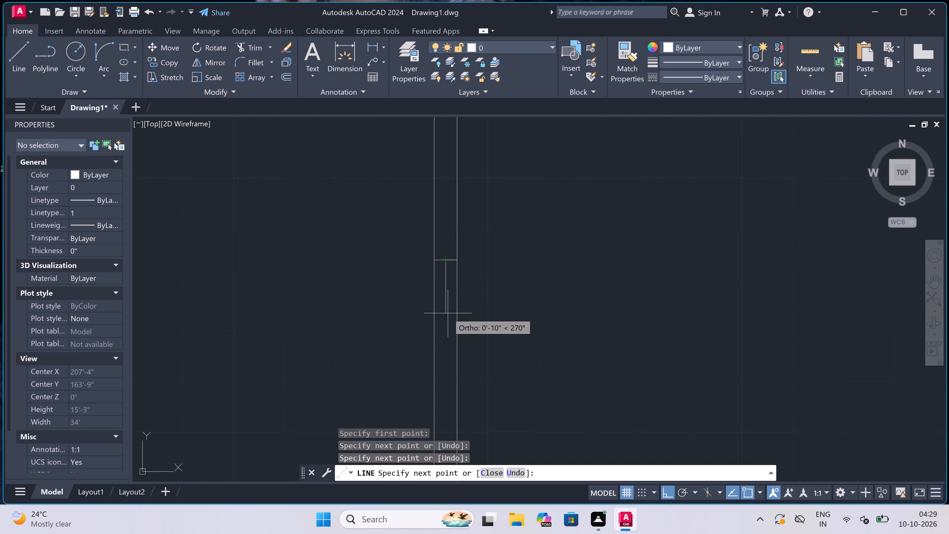
type("5'")
key("space")
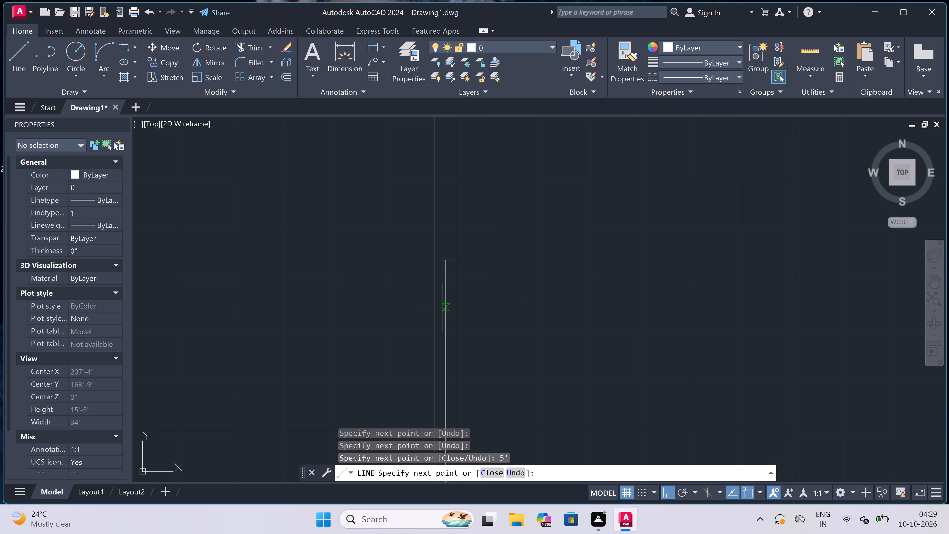
scroll(443, 307, "down", 4)
scroll(446, 357, "up", 4)
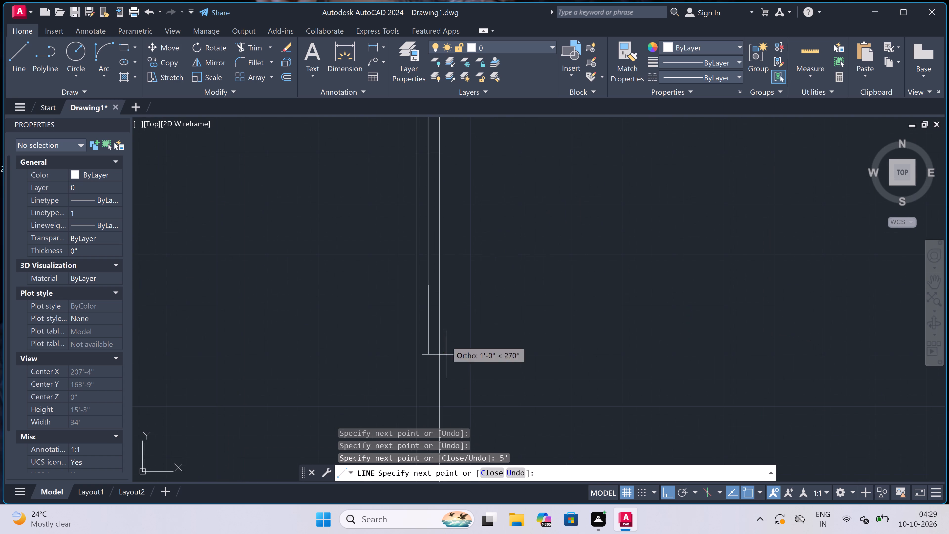
left_click(419, 285)
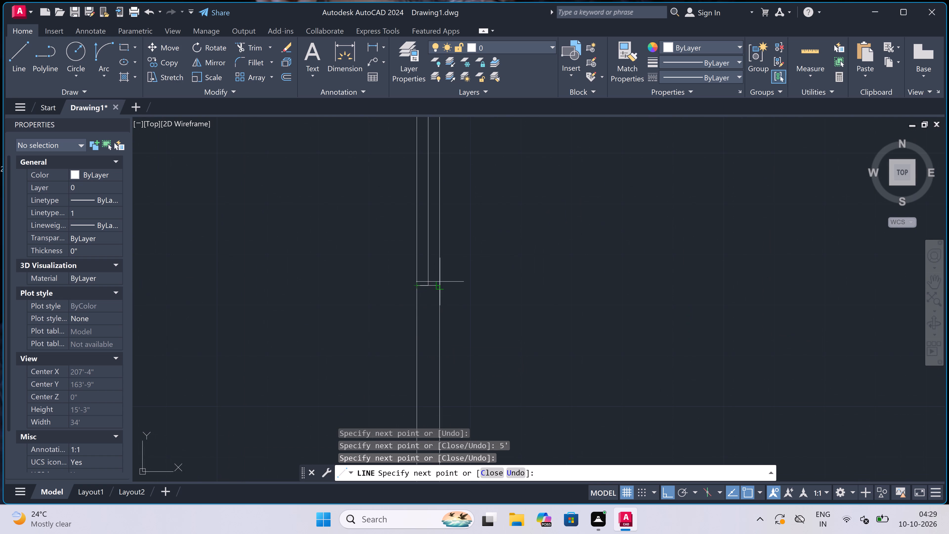
left_click(437, 285)
key("Escape")
Draw a line 8' down from the first unit's outer southwest corner, continuing east until aligned with the second unit's west wall.
scroll(425, 221, "down", 3)
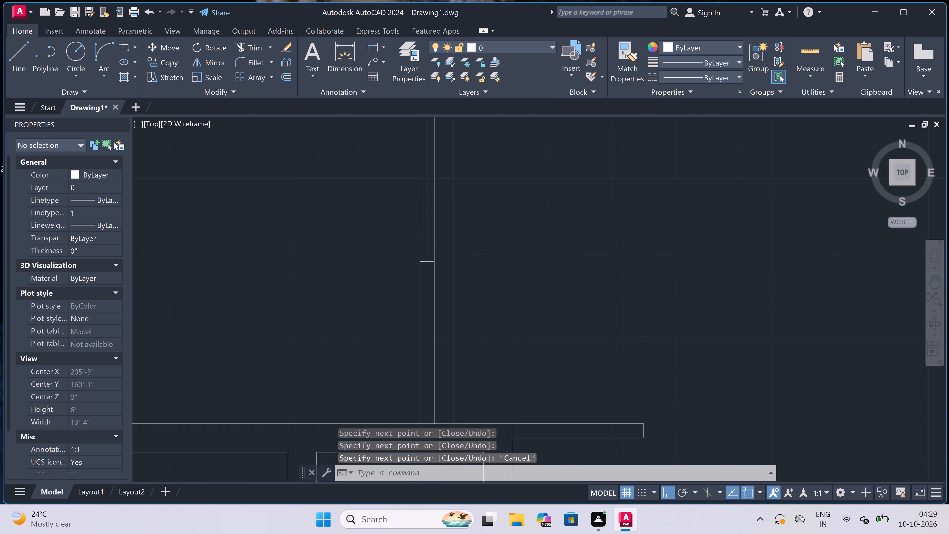
scroll(425, 221, "down", 7)
scroll(400, 232, "up", 4)
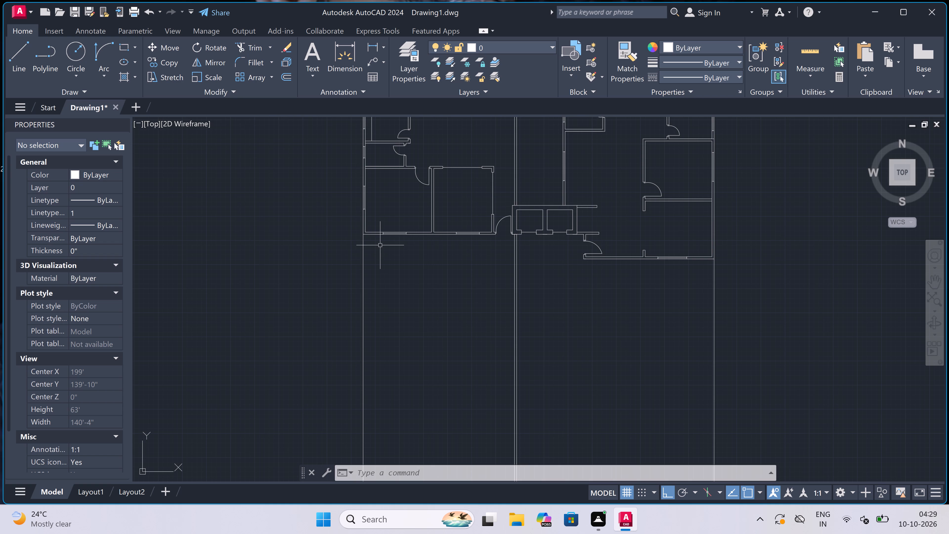
scroll(397, 254, "down", 2)
scroll(384, 249, "up", 1)
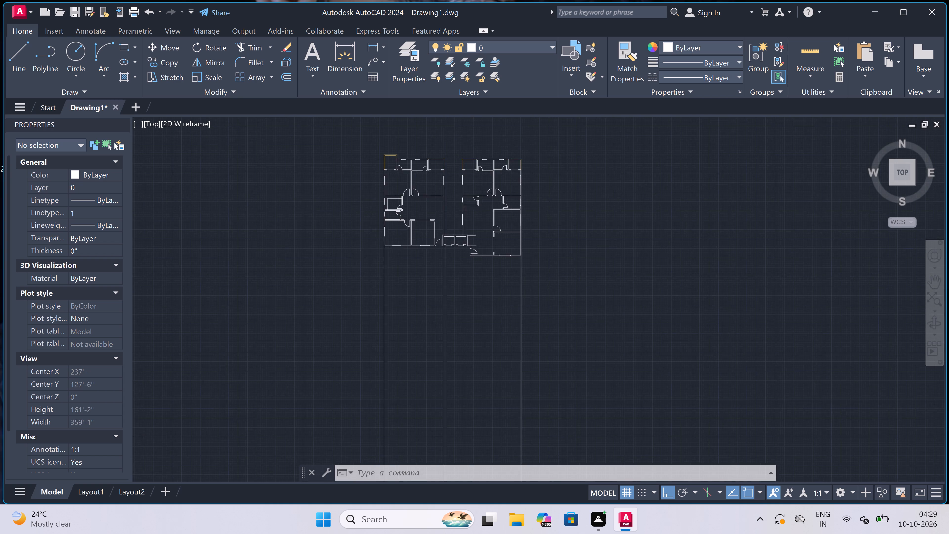
scroll(384, 249, "up", 2)
scroll(423, 256, "up", 1)
type("l")
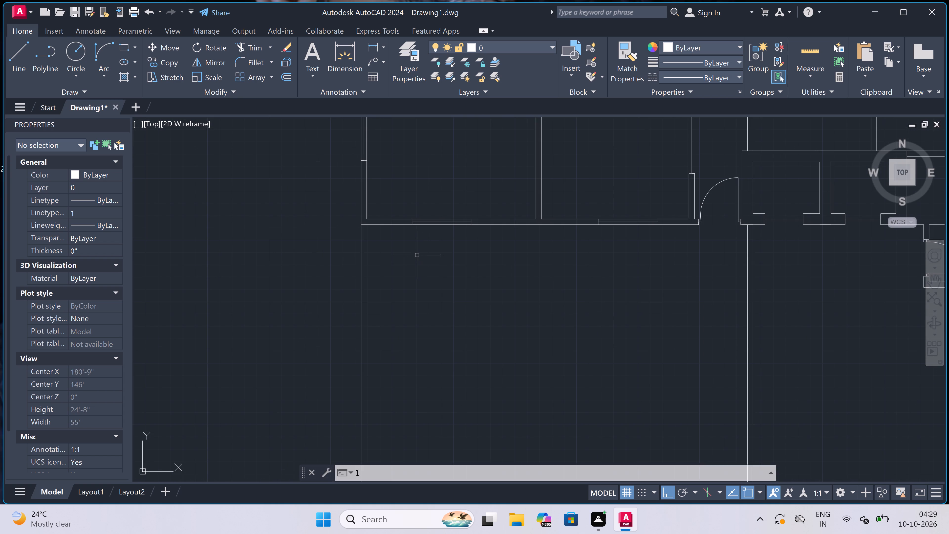
key("space")
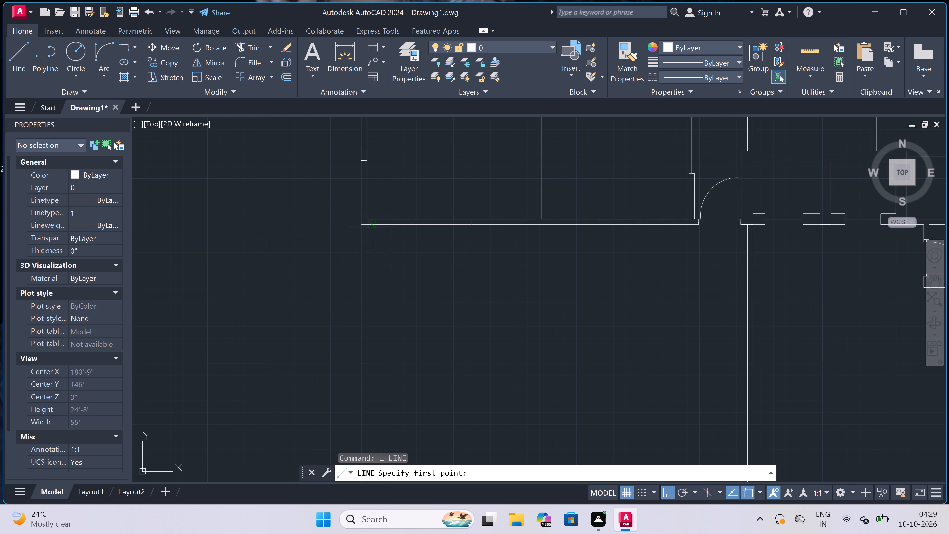
left_click(363, 223)
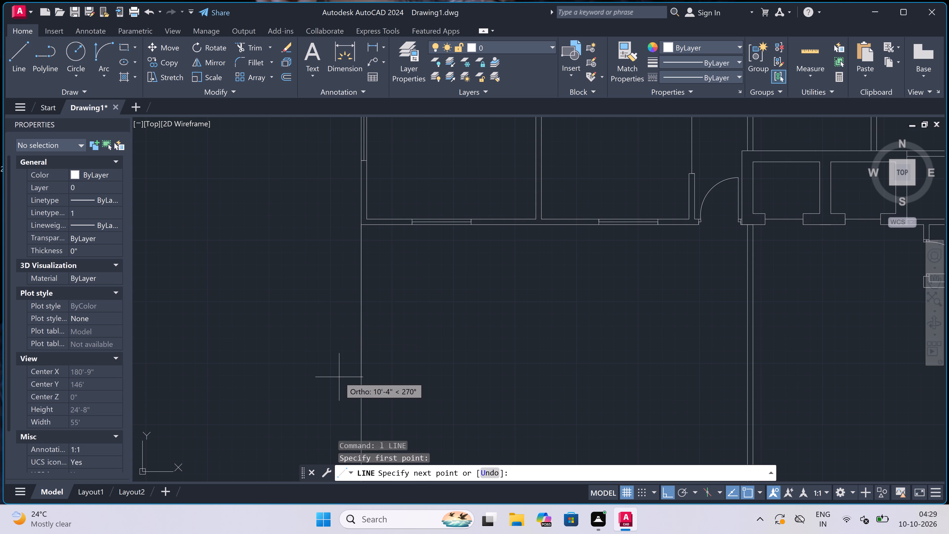
type("8'")
key("space")
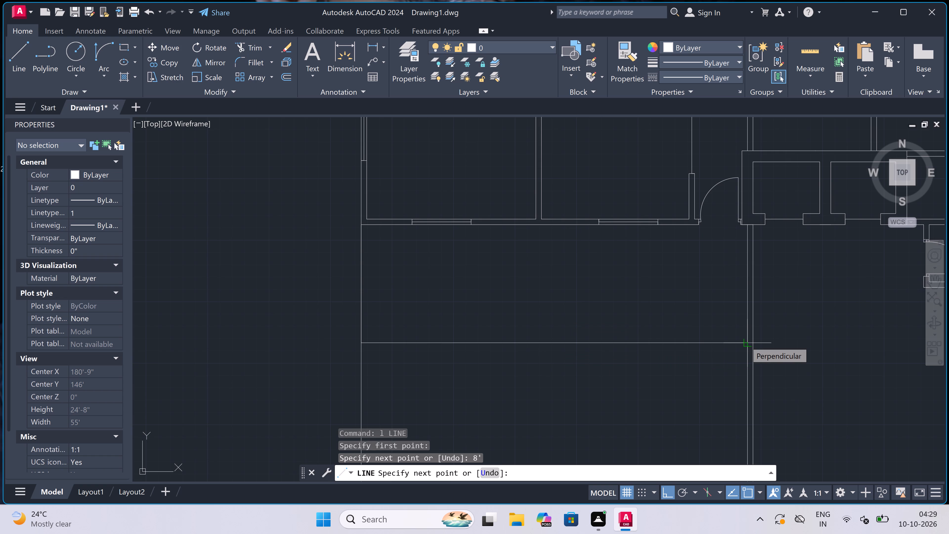
scroll(514, 357, "down", 2)
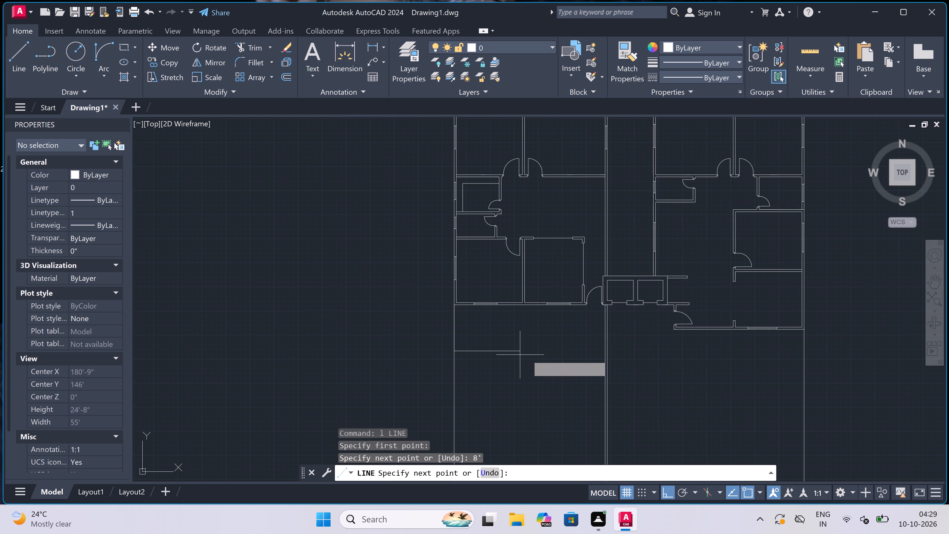
scroll(683, 352, "up", 2)
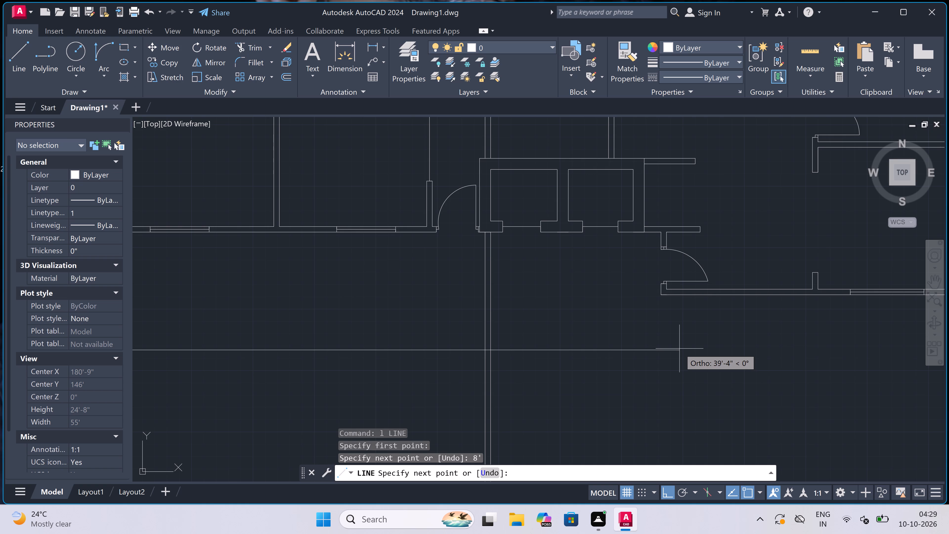
scroll(679, 349, "up", 2)
scroll(678, 346, "down", 1)
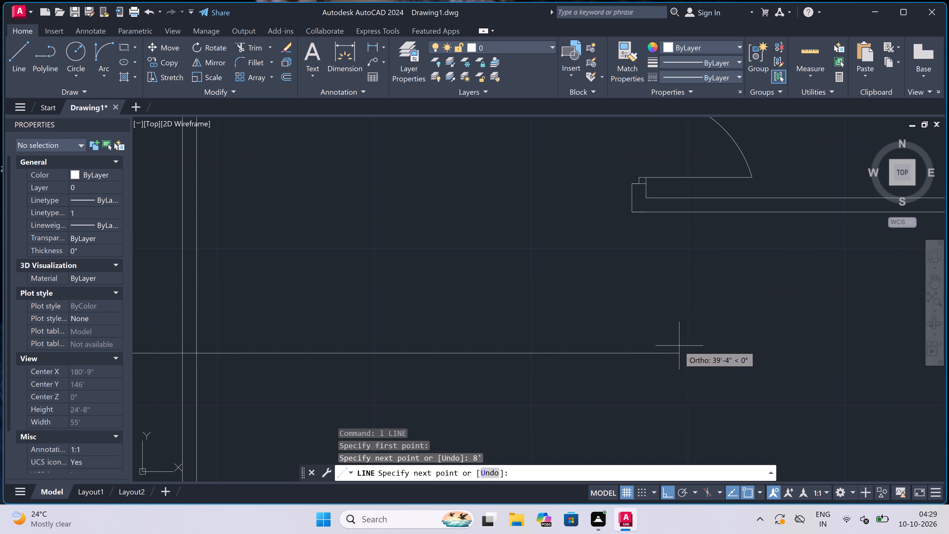
scroll(678, 346, "down", 1)
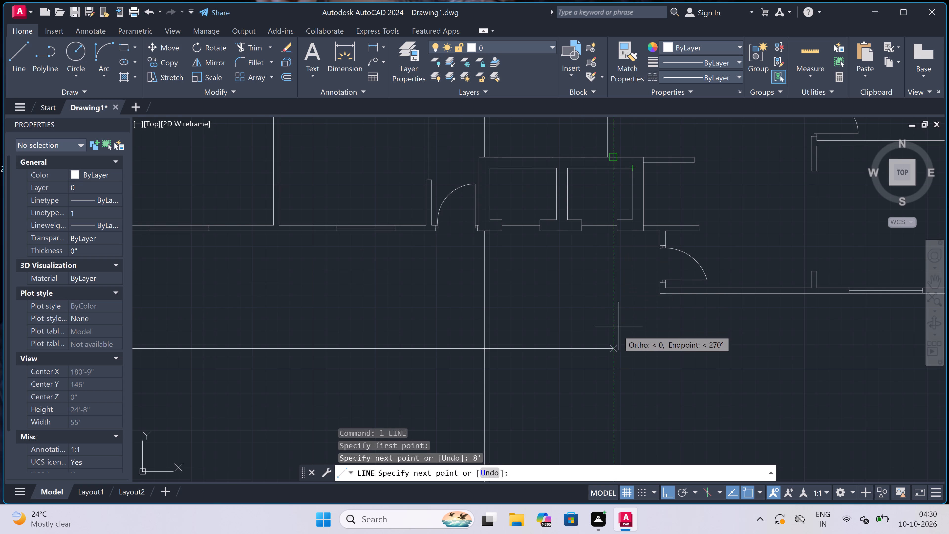
left_click(613, 348)
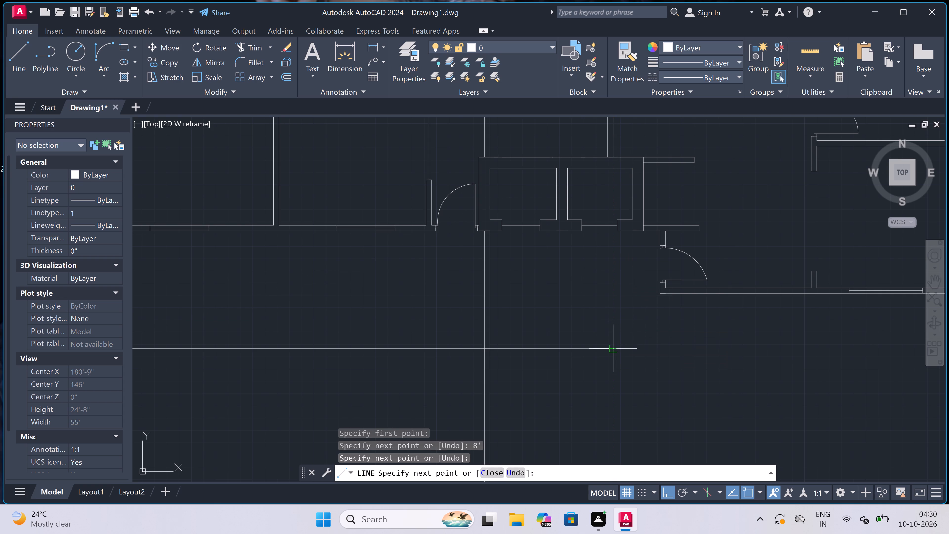
Continue the line 4.5" down and back west to the long west vertical line, forming the horizontal wall's second face.
scroll(603, 286, "down", 3)
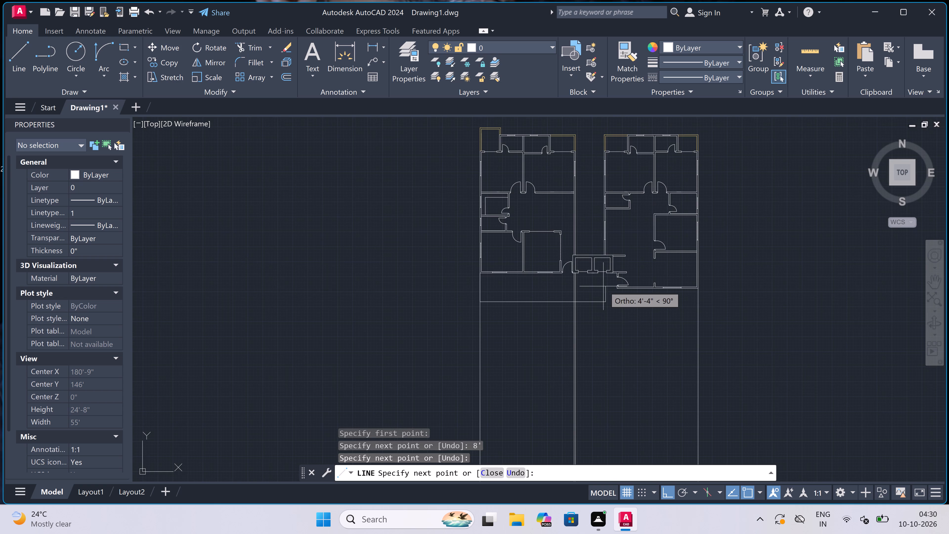
scroll(595, 339, "up", 1)
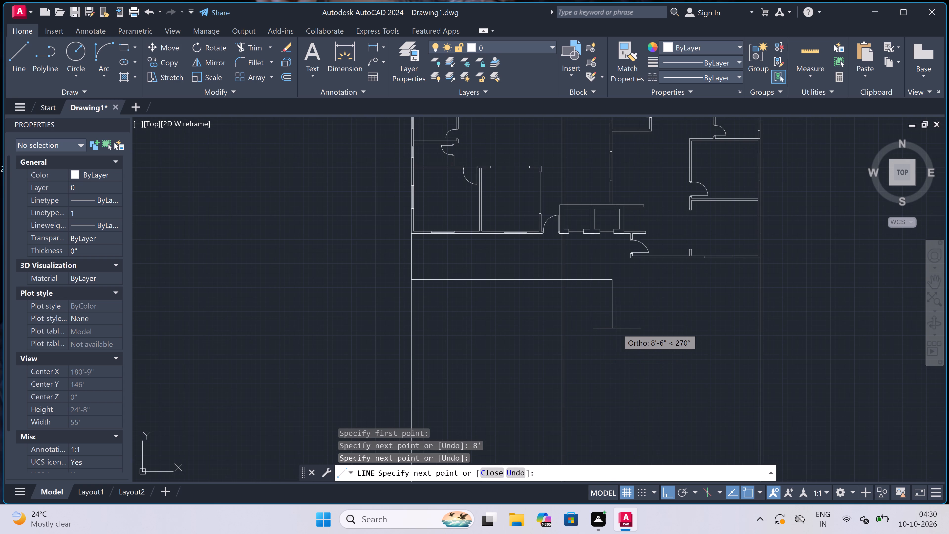
key("4")
type(".5")
type("\"")
key("space")
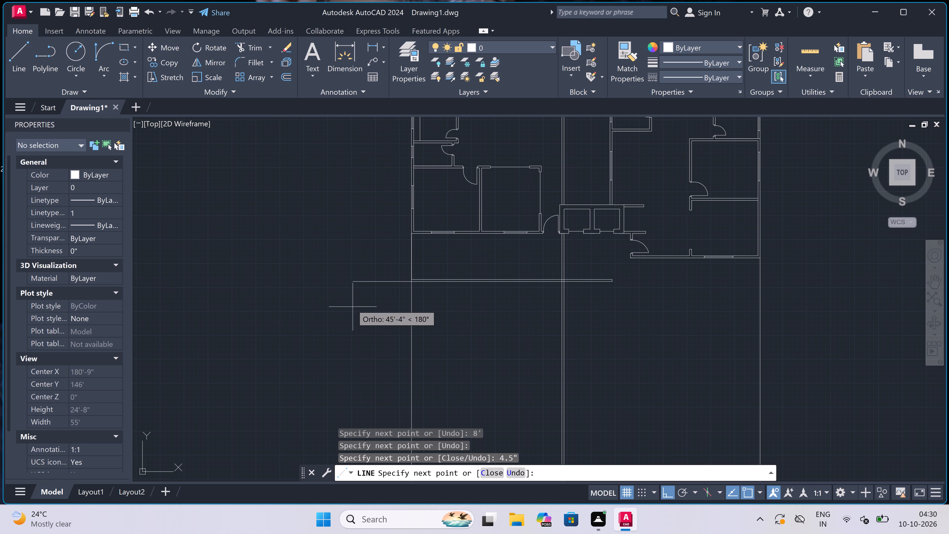
scroll(410, 284, "up", 2)
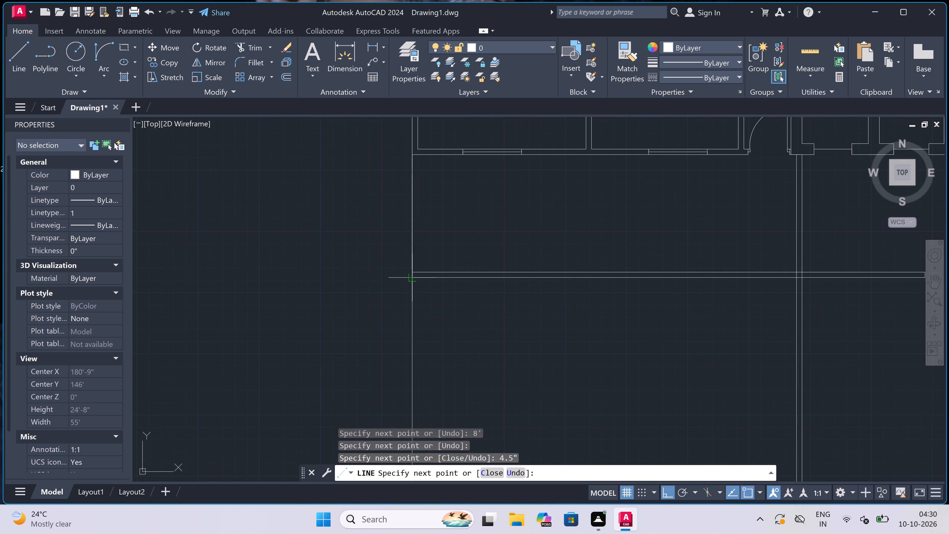
left_click(411, 281)
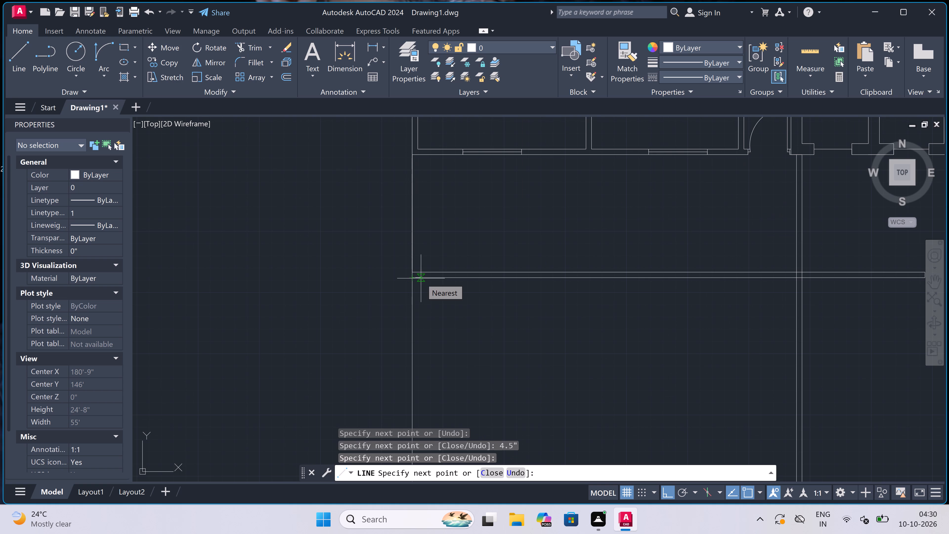
Continue the line 4.4" east and about 70' straight down to form the west wall's inner face below the horizontal wall.
key("4")
key("period")
key("4")
type("\"")
key("space")
scroll(423, 273, "down", 5)
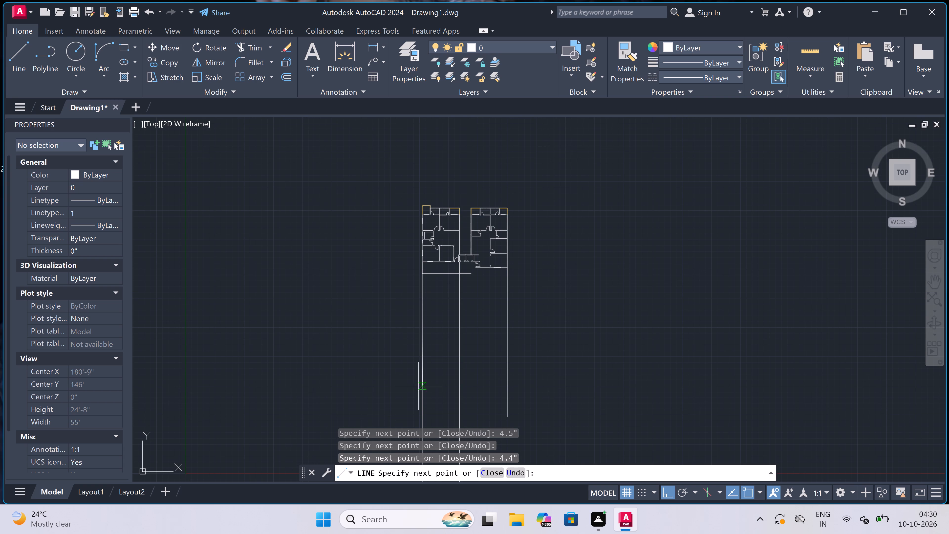
scroll(421, 375, "up", 4)
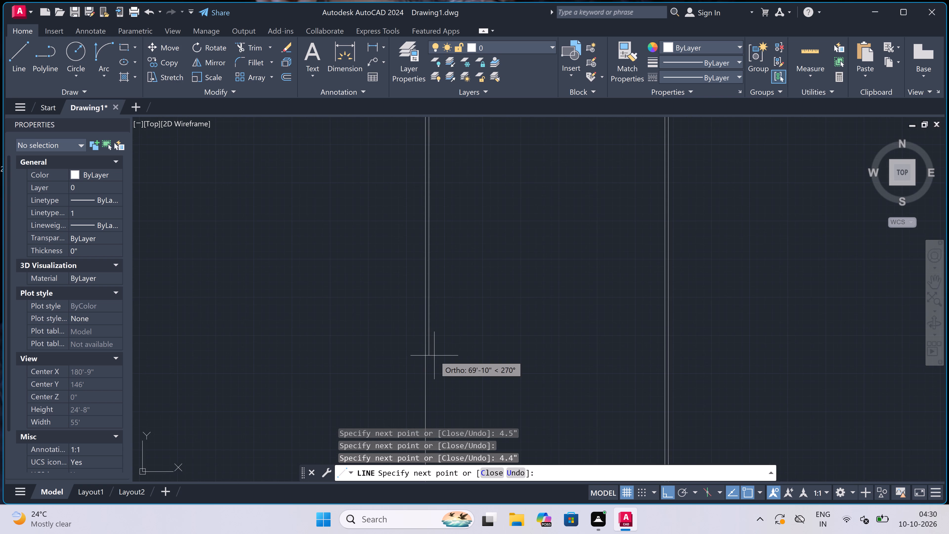
scroll(434, 356, "up", 3)
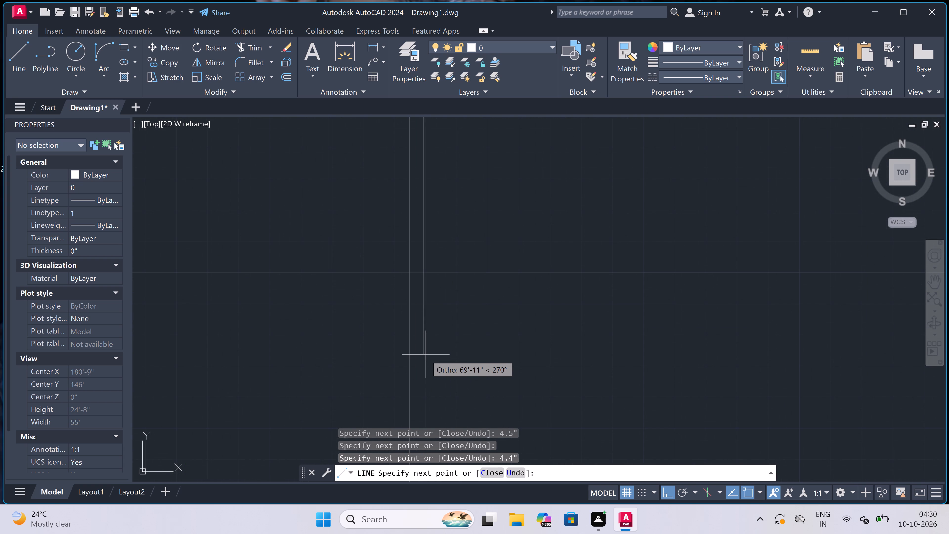
left_click(422, 348)
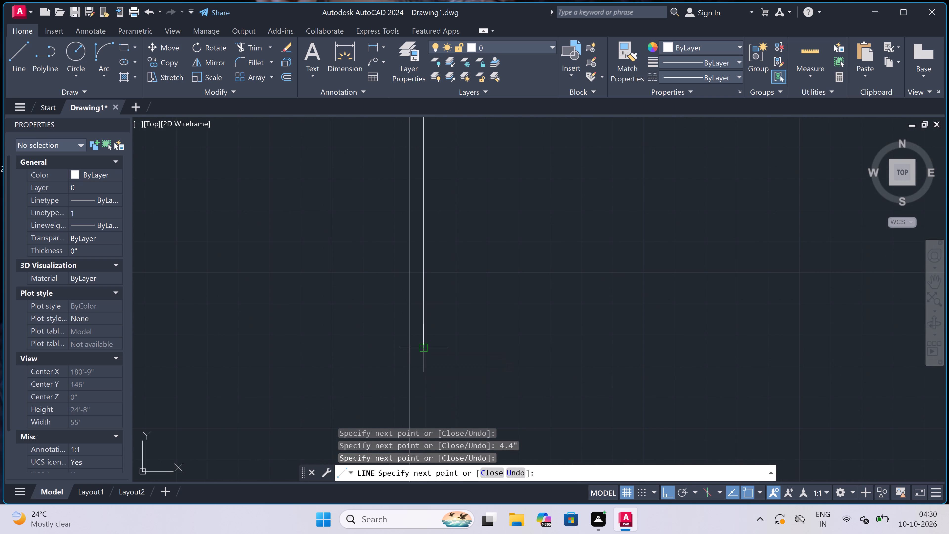
key("Escape")
Draw a line about 70' straight down from the east end of the new horizontal wall, forming its east wall's outer face.
scroll(394, 306, "down", 6)
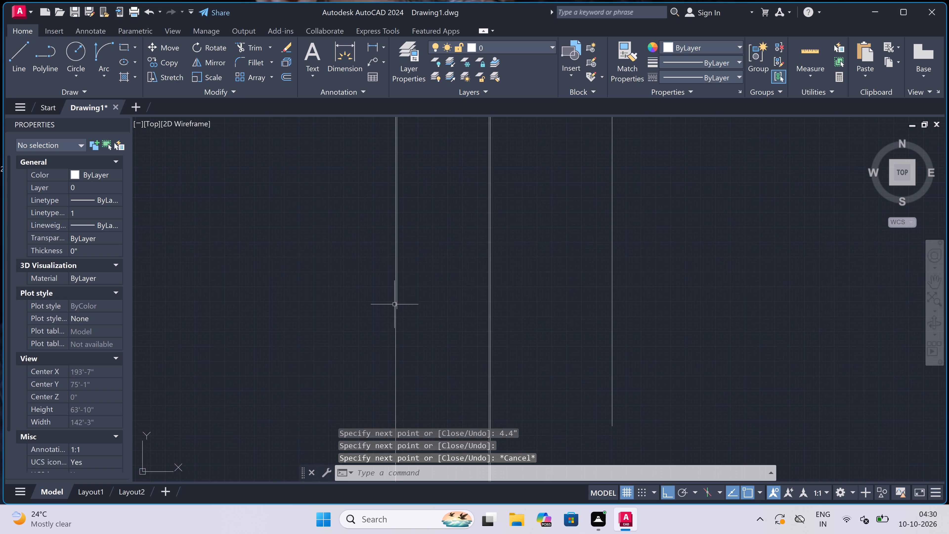
scroll(395, 301, "down", 2)
scroll(449, 201, "up", 4)
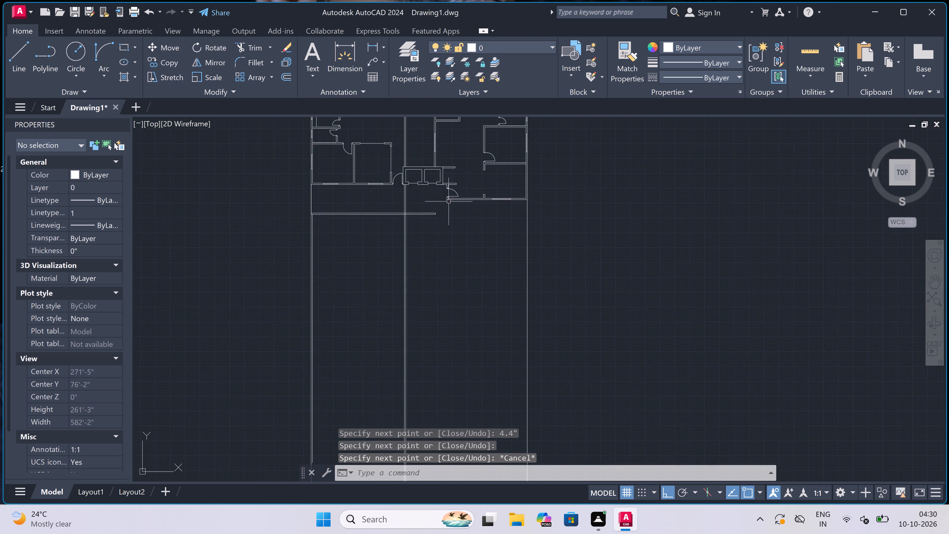
key("space")
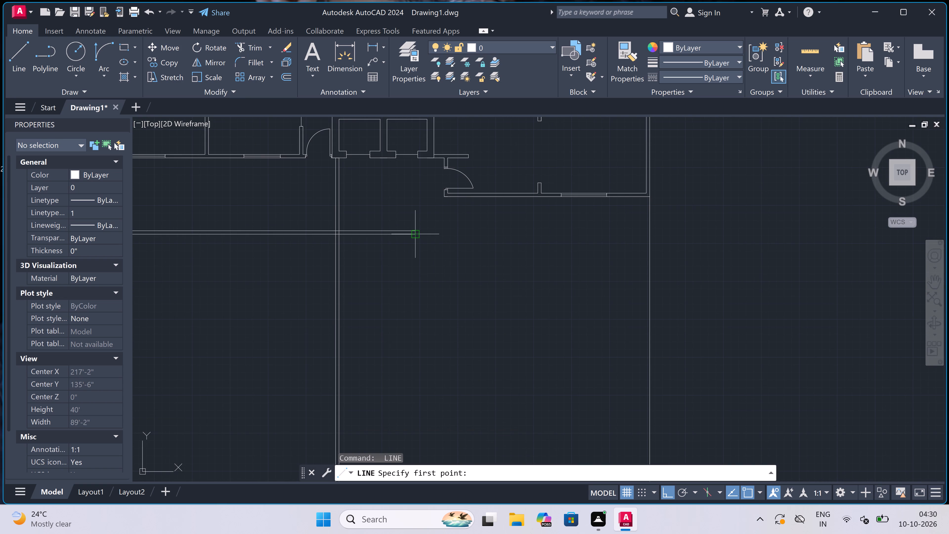
left_click(411, 236)
scroll(396, 265, "down", 3)
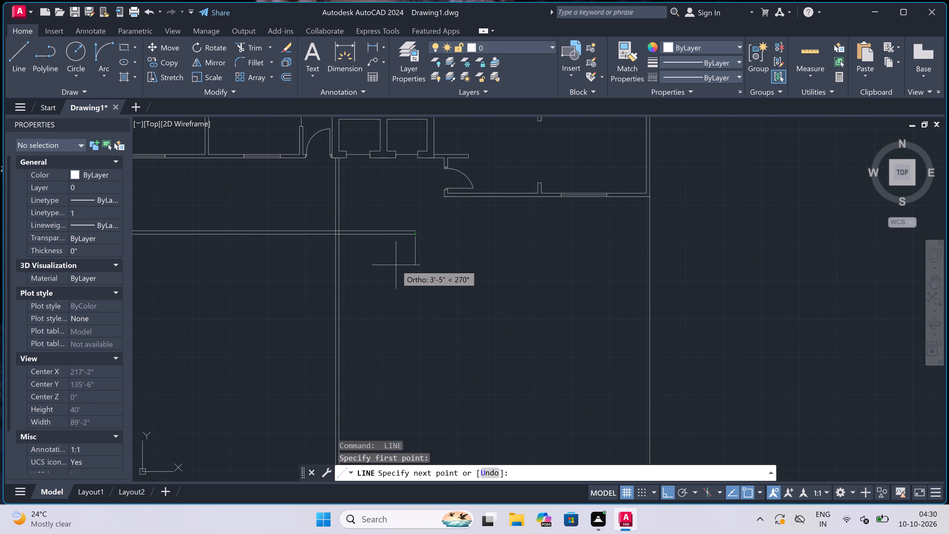
scroll(396, 265, "down", 3)
scroll(397, 321, "up", 3)
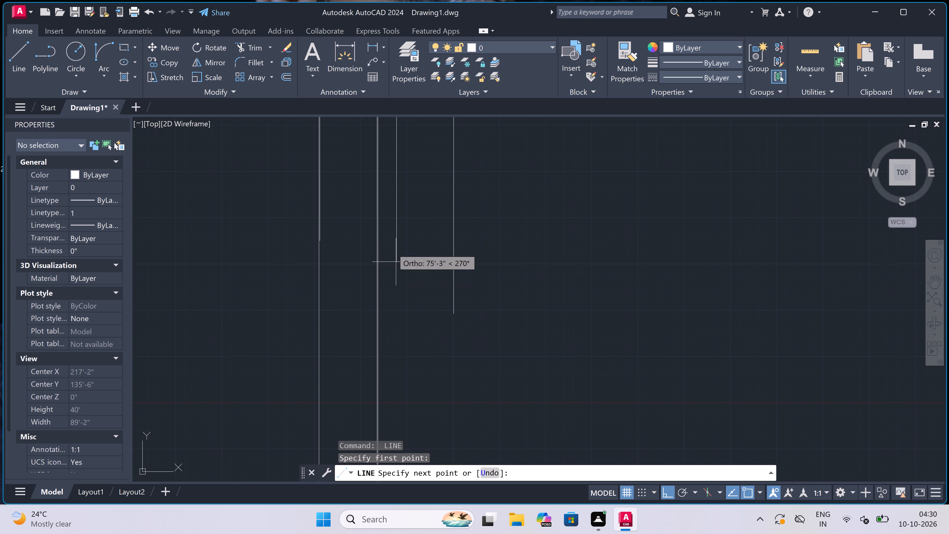
left_click(392, 238)
scroll(383, 240, "up", 2)
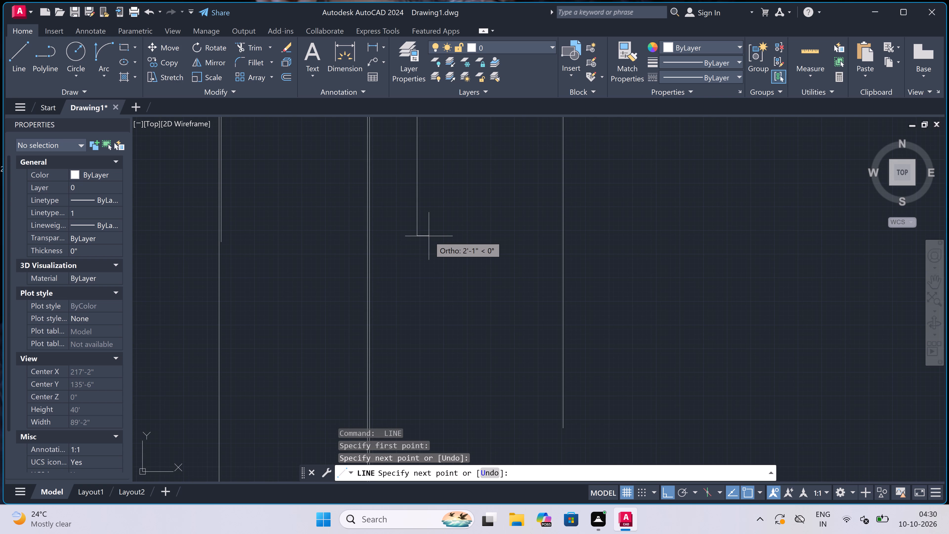
Continue the line 4.5" west and back up to the horizontal wall's upper face, forming the east wall's inner face.
type("4.")
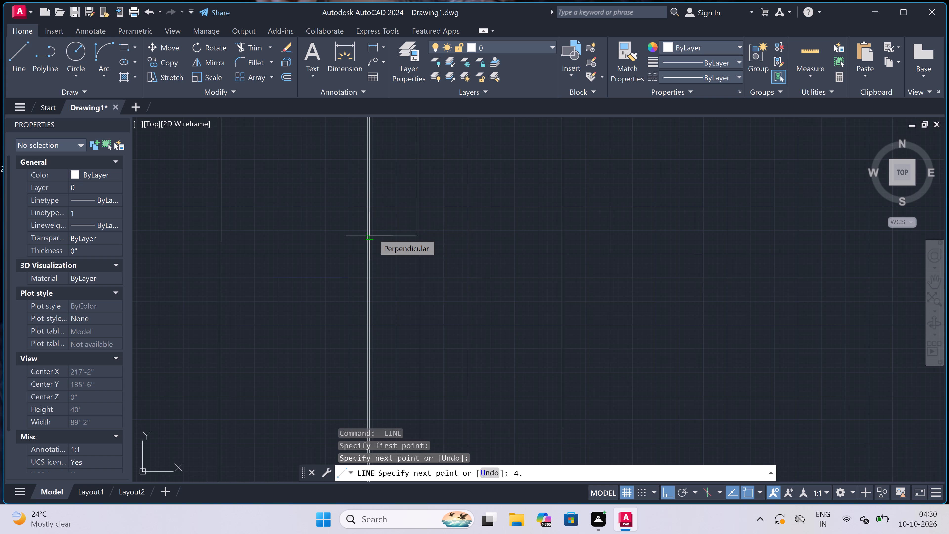
key("5")
type("\"")
key("space")
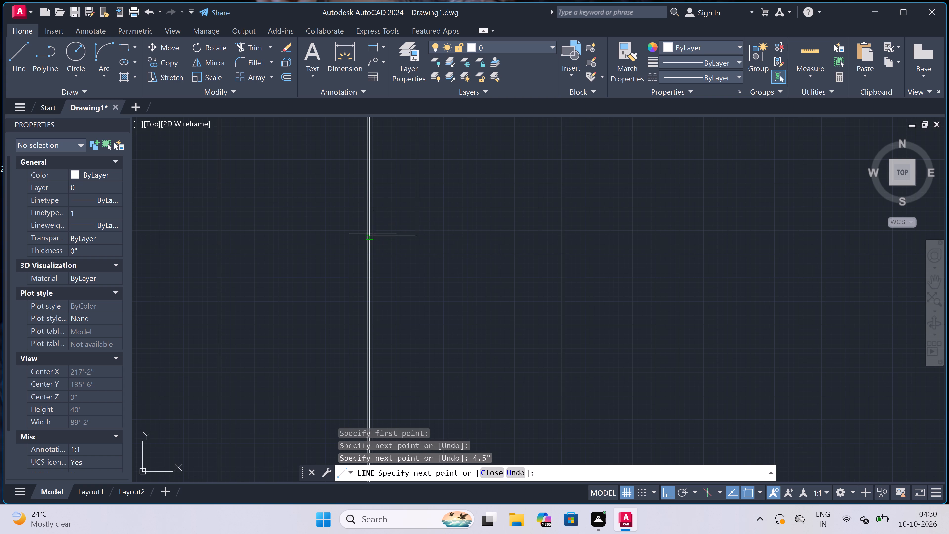
scroll(373, 234, "down", 3)
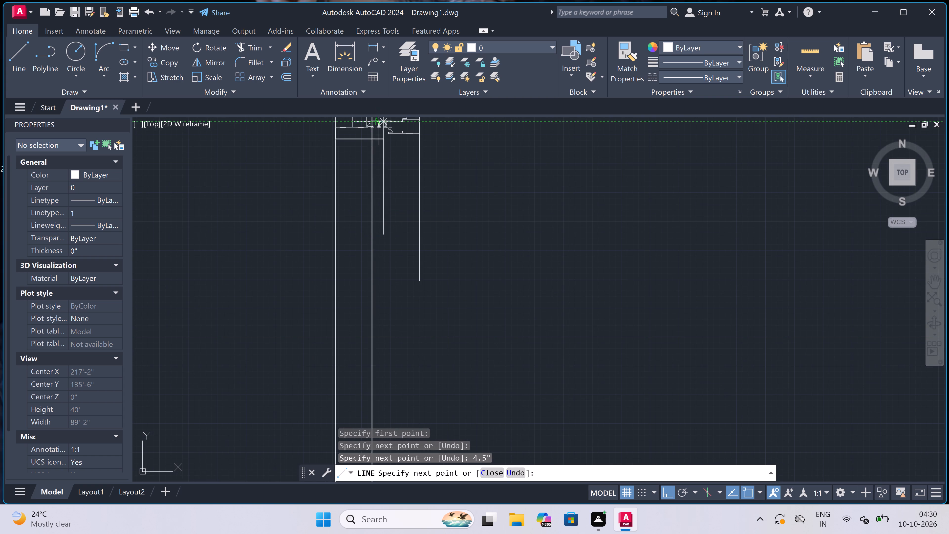
scroll(377, 134, "up", 4)
scroll(421, 153, "up", 3)
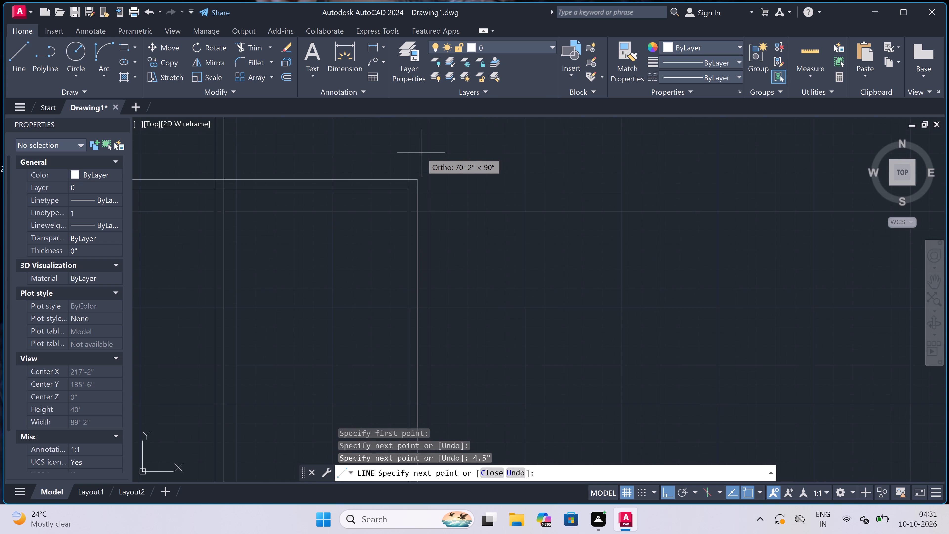
left_click(401, 197)
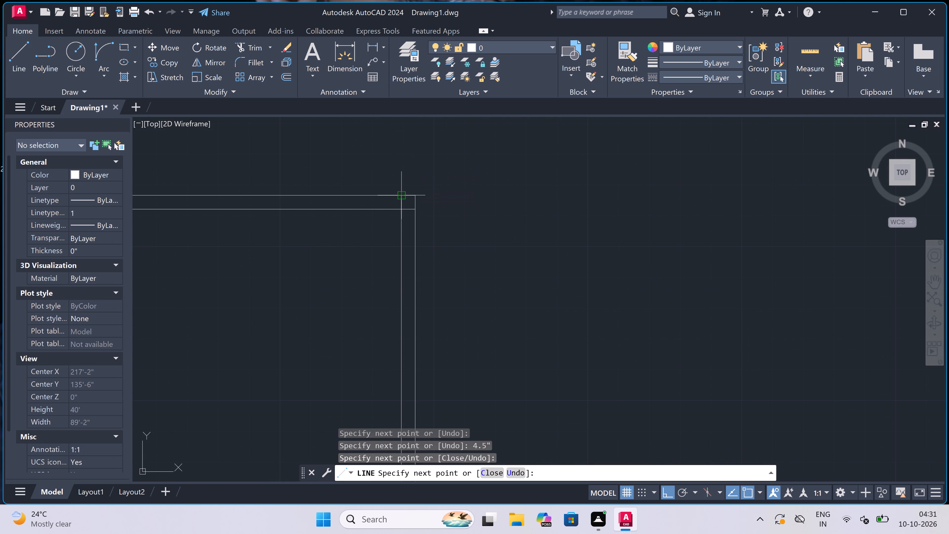
key("Escape")
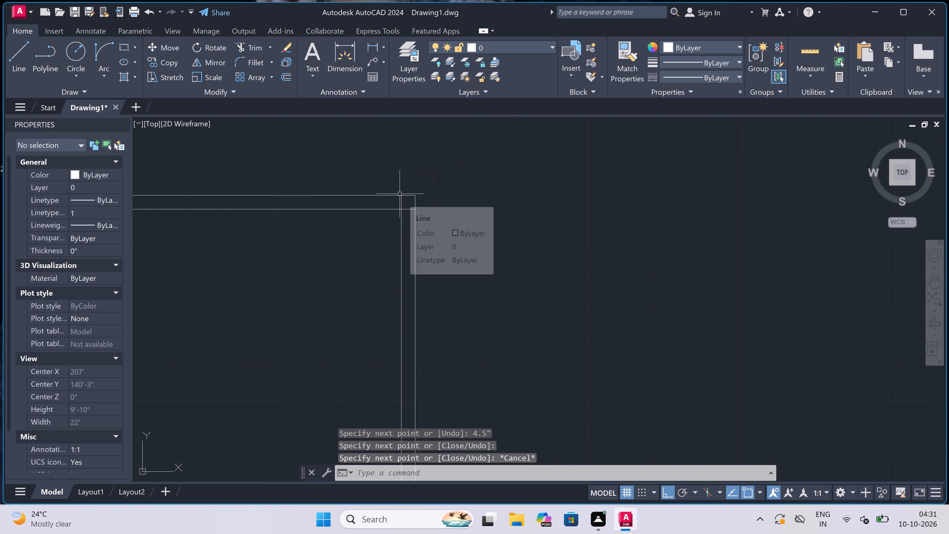
Trim the overlapping wall lines inside the northeast corner, where the horizontal wall meets the new east wall.
key("t")
key("r")
key("space")
scroll(401, 197, "up", 3)
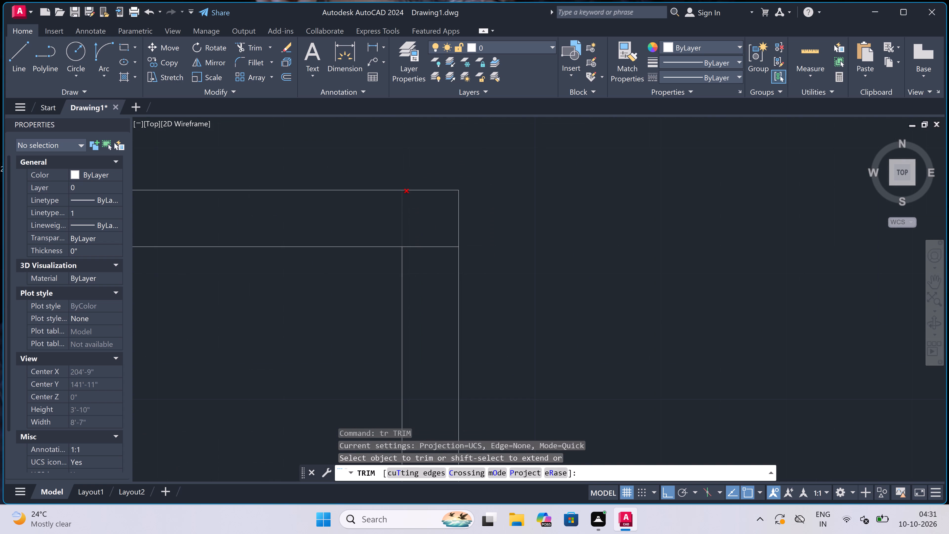
left_click(401, 197)
left_click(424, 255)
left_click(419, 223)
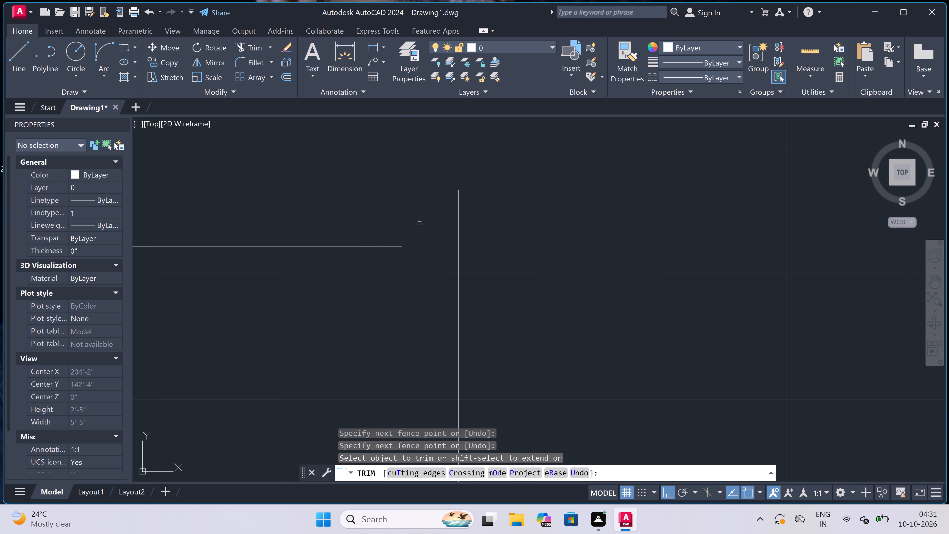
Trim away the pair of vertical lines running south from the lift area, inside, below and above the horizontal wall.
scroll(419, 223, "down", 4)
scroll(218, 221, "up", 3)
left_click(227, 223)
left_click(314, 236)
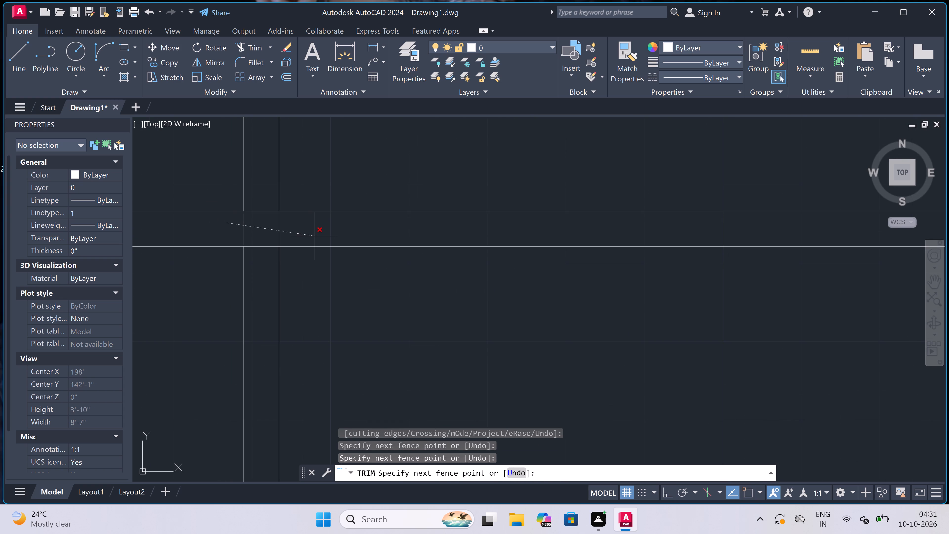
scroll(314, 232, "down", 4)
scroll(320, 272, "up", 1)
left_click(320, 268)
left_click(210, 287)
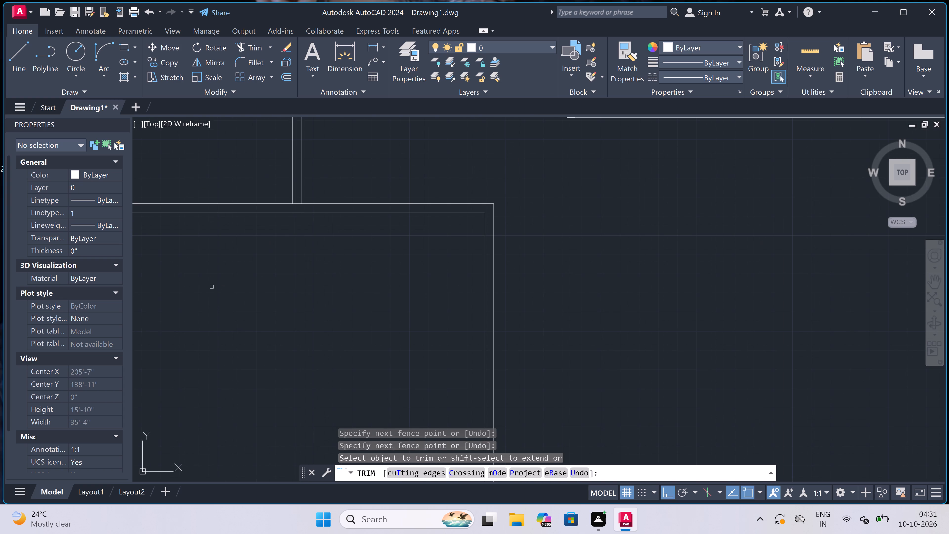
scroll(399, 254, "down", 5)
scroll(395, 237, "up", 4)
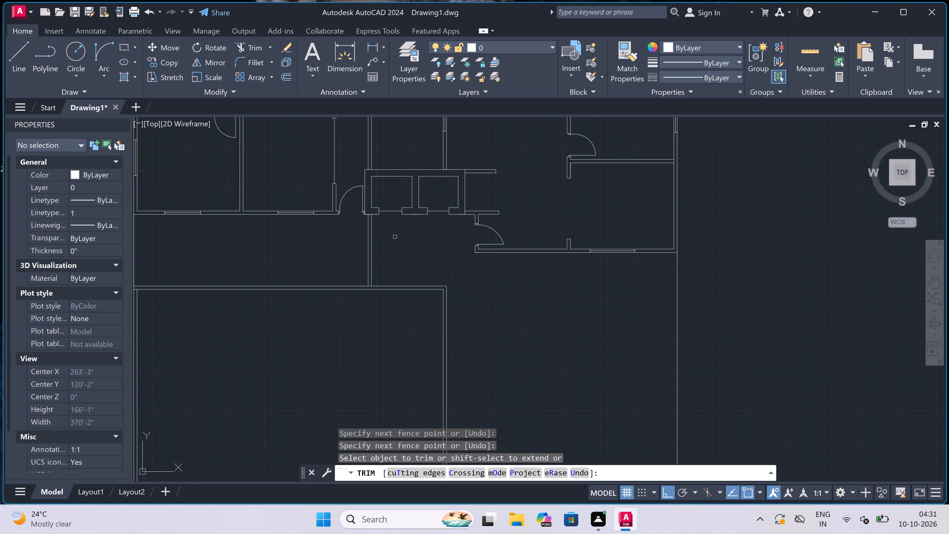
left_click(394, 236)
left_click(291, 237)
Trim the long west vertical line out of the gap between the first unit and the new horizontal wall.
scroll(410, 233, "down", 5)
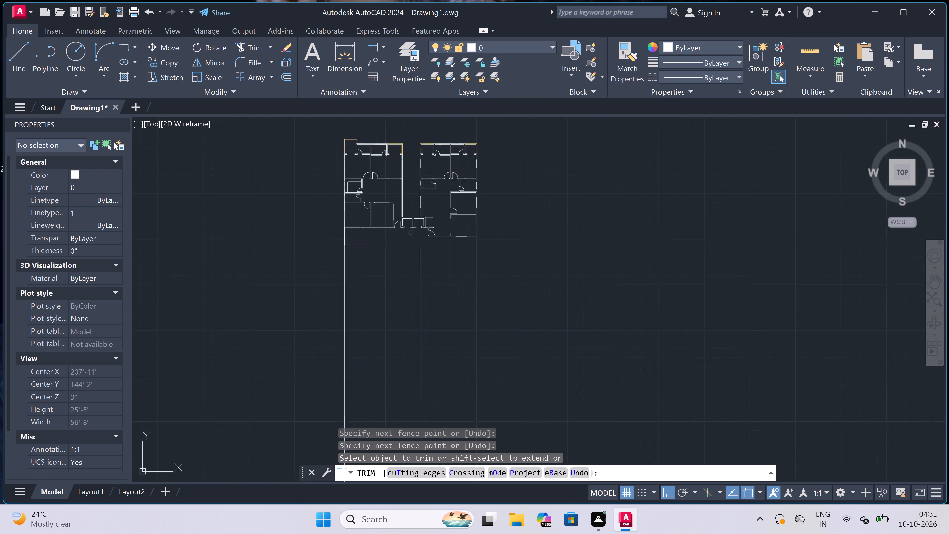
scroll(363, 234, "up", 4)
left_click(434, 228)
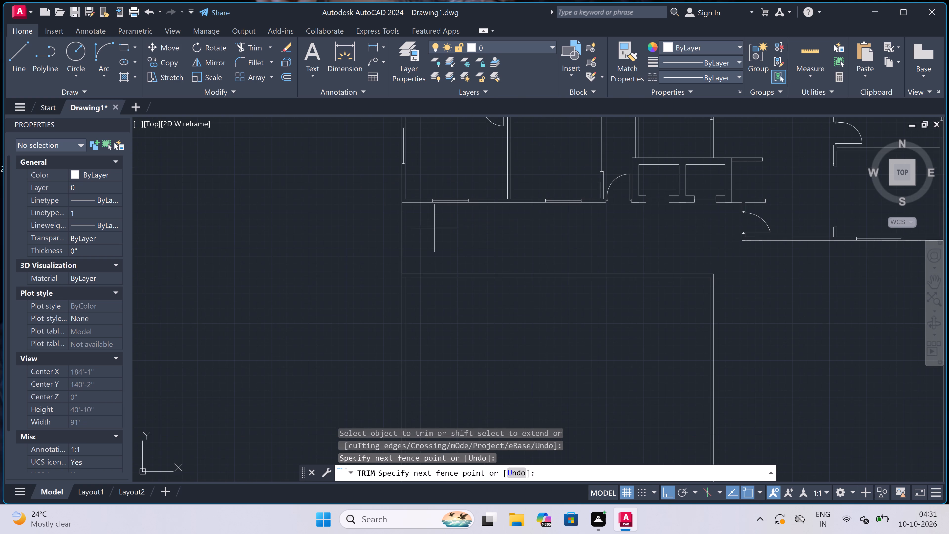
left_click(314, 231)
Trim the overlapping wall line inside the northwest corner of the new lower outline.
scroll(314, 231, "down", 4)
scroll(327, 233, "up", 3)
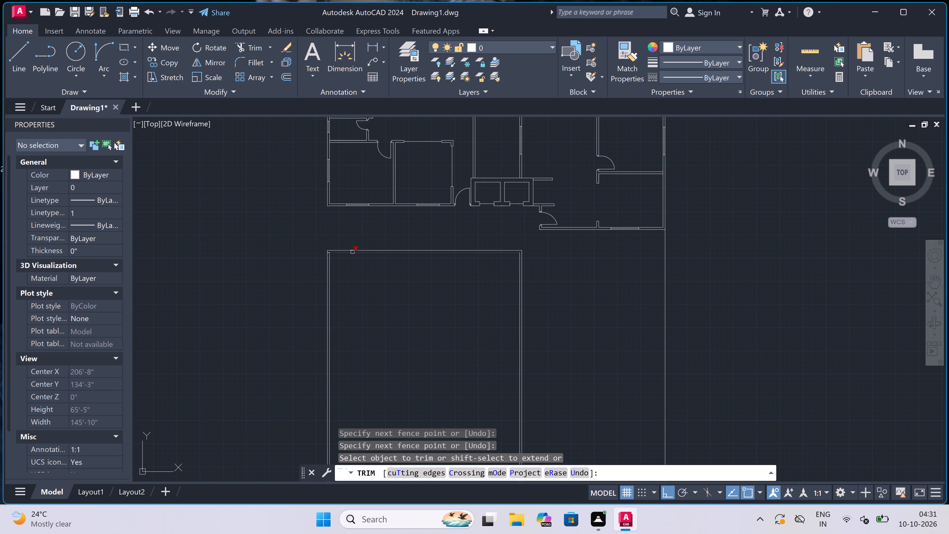
scroll(328, 249, "up", 5)
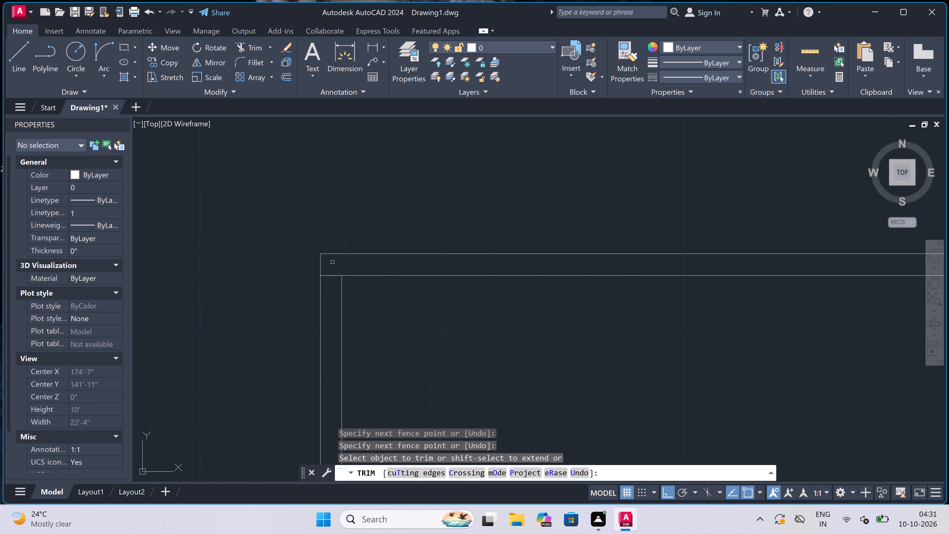
left_click(332, 262)
left_click(329, 282)
scroll(331, 264, "down", 5)
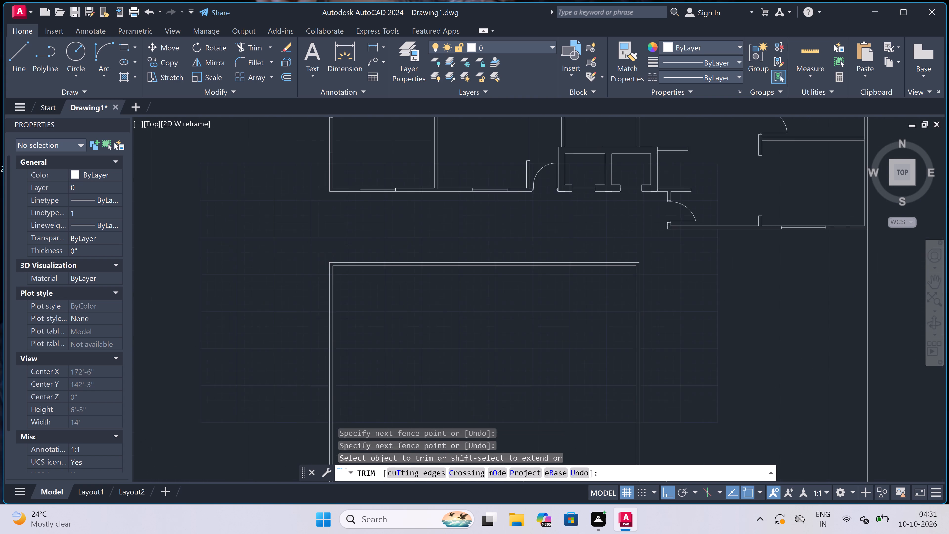
scroll(363, 281, "up", 1)
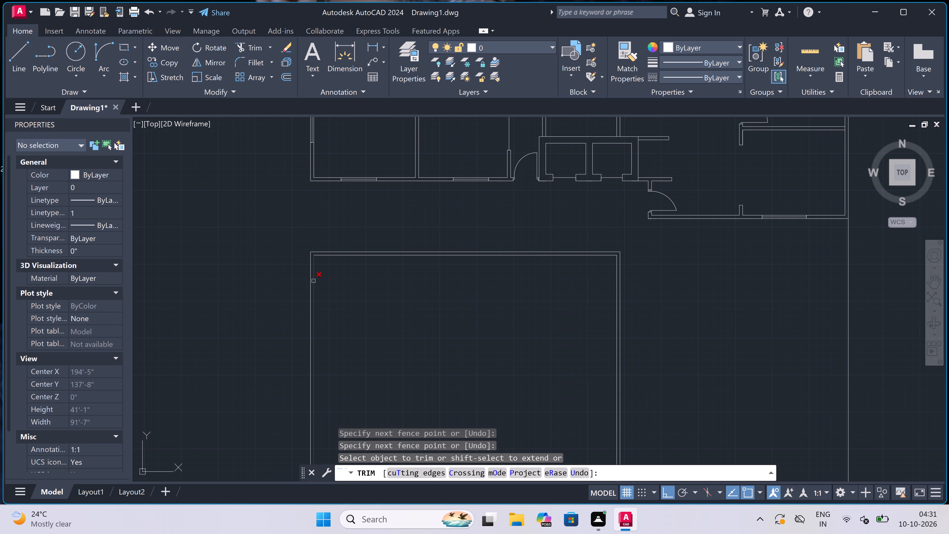
key("Escape")
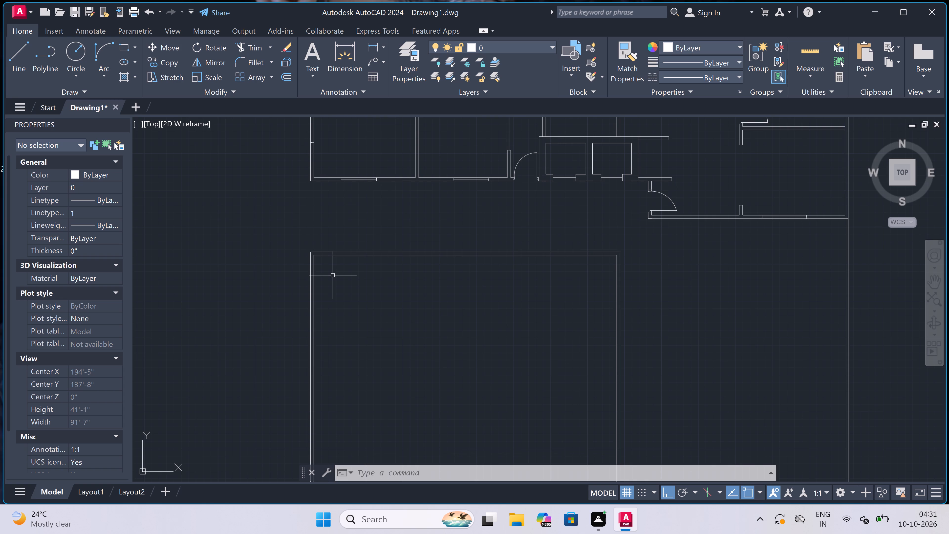
Offset the horizontal wall's inner face 11' downward into the new lower unit.
type("o")
key("space")
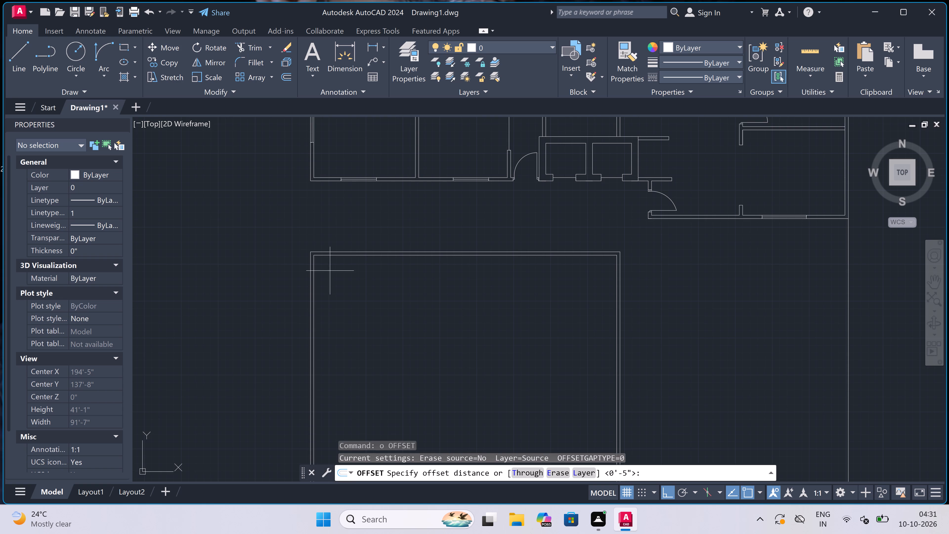
scroll(462, 247, "up", 2)
scroll(422, 273, "down", 2)
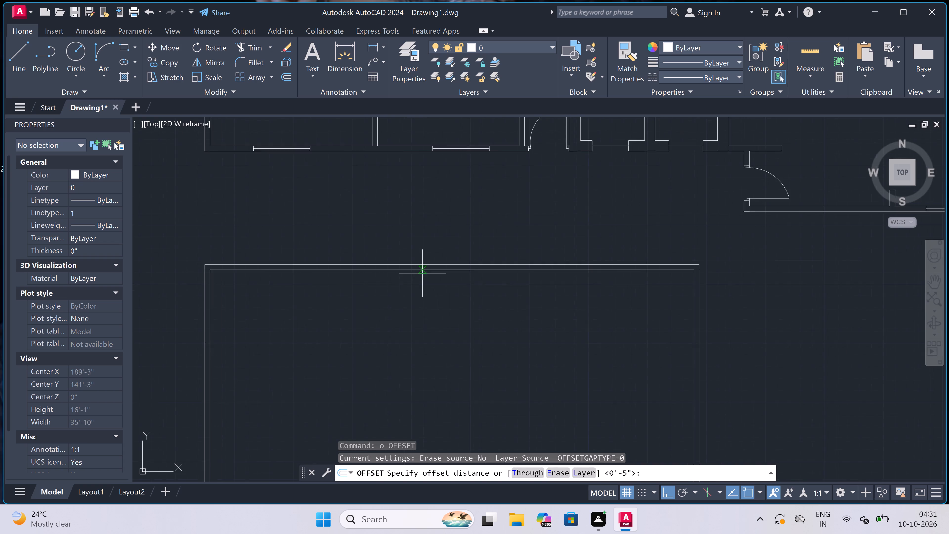
left_click(421, 272)
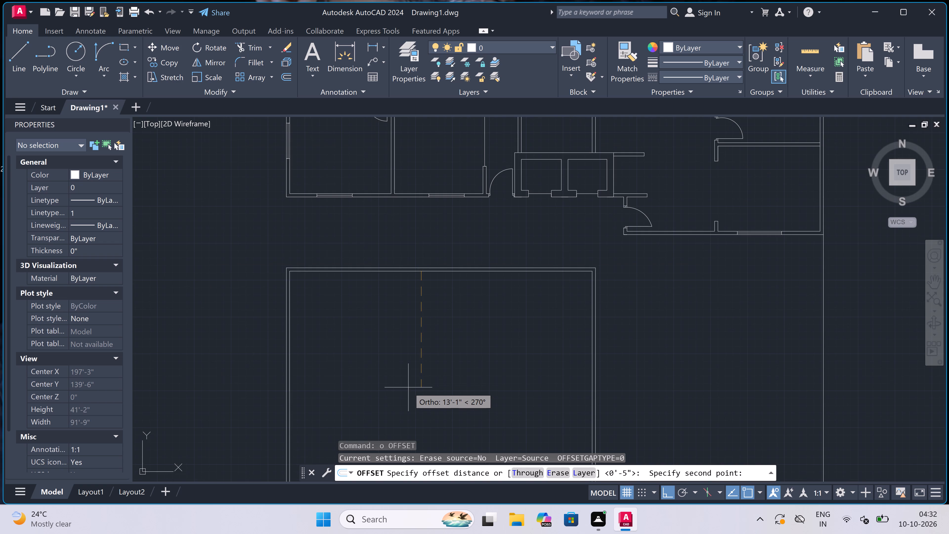
type("11")
type("'")
key("space")
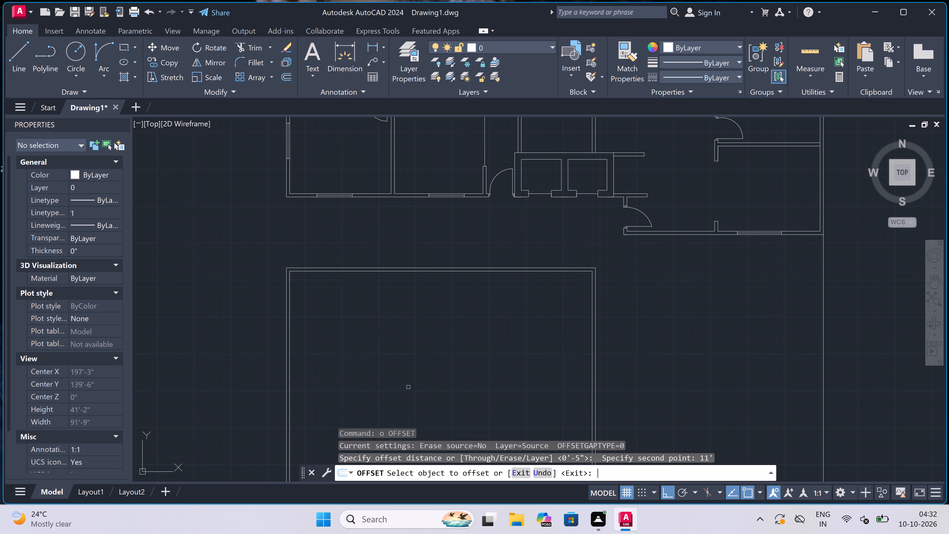
scroll(396, 271, "up", 2)
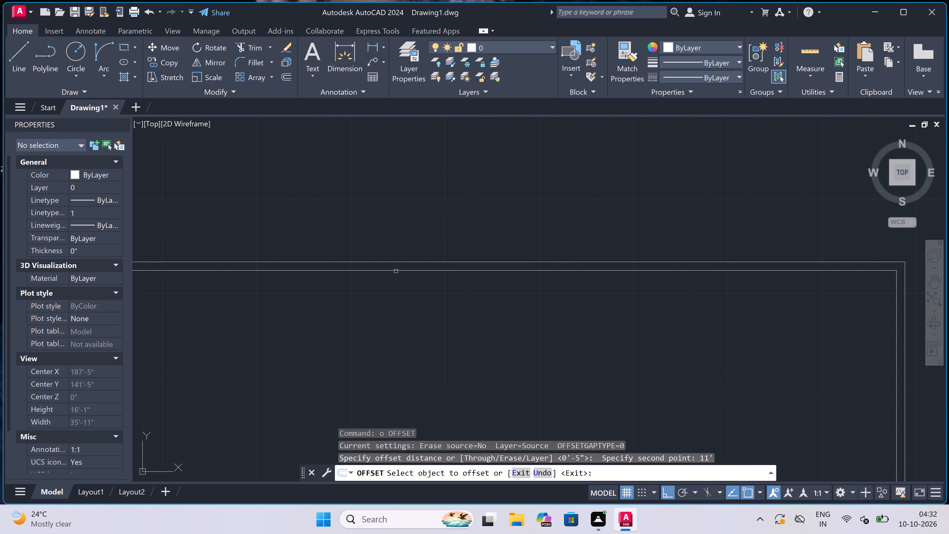
left_click(396, 269)
left_click(393, 356)
scroll(384, 316, "down", 7)
scroll(383, 335, "up", 5)
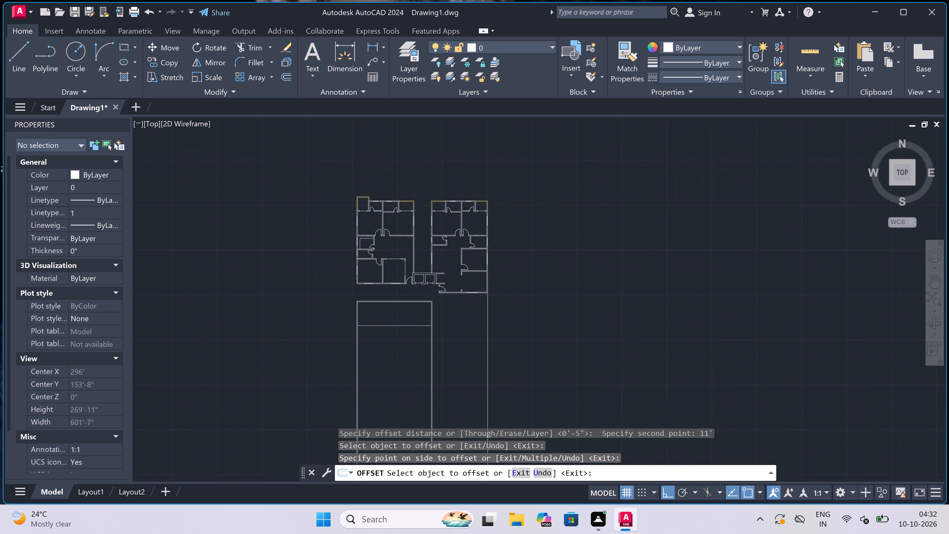
key("Escape")
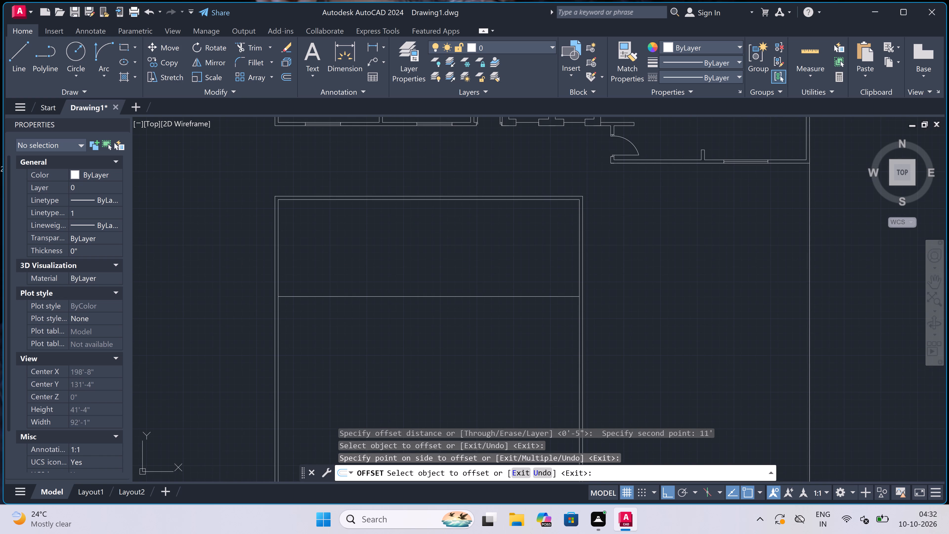
Offset the new horizontal line in the lower unit 4.5" downward to give the interior wall its thickness.
key("space")
scroll(390, 300, "up", 1)
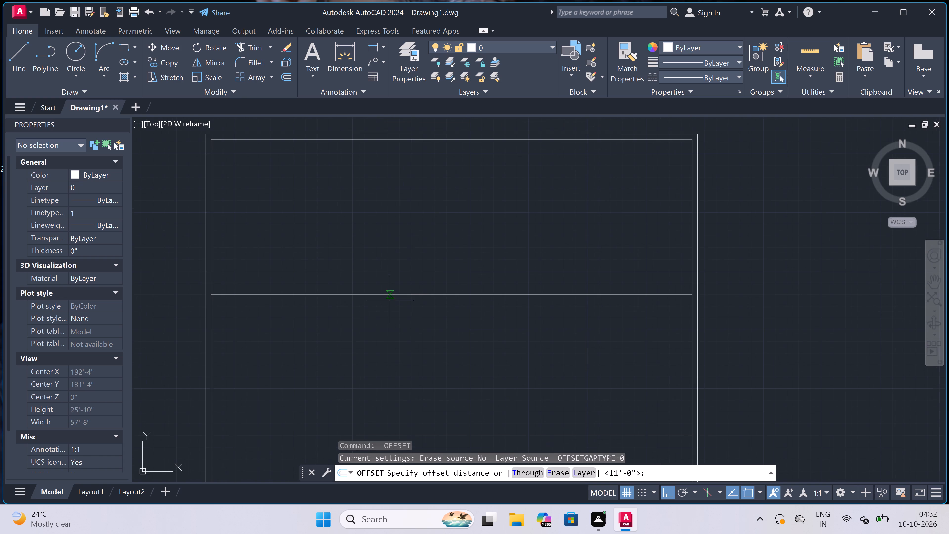
left_click(385, 290)
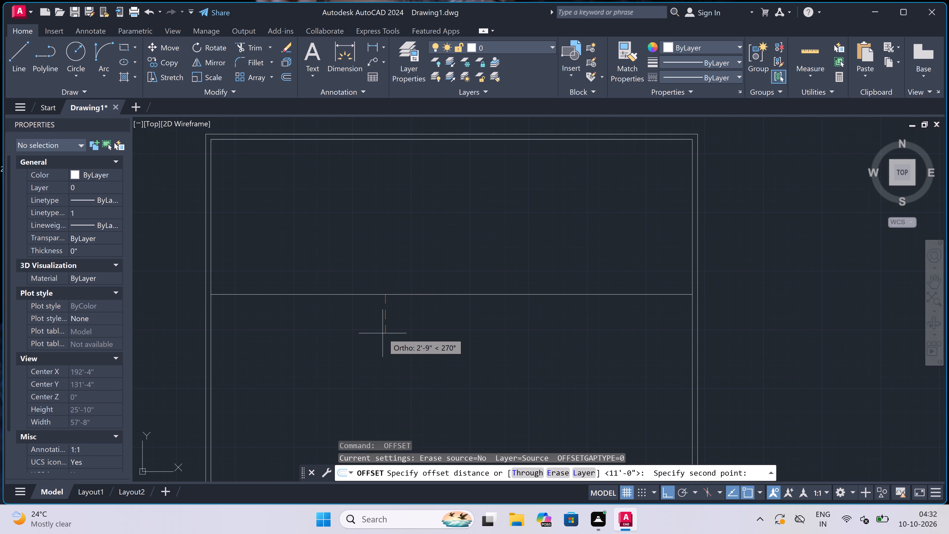
key("4")
type(".5")
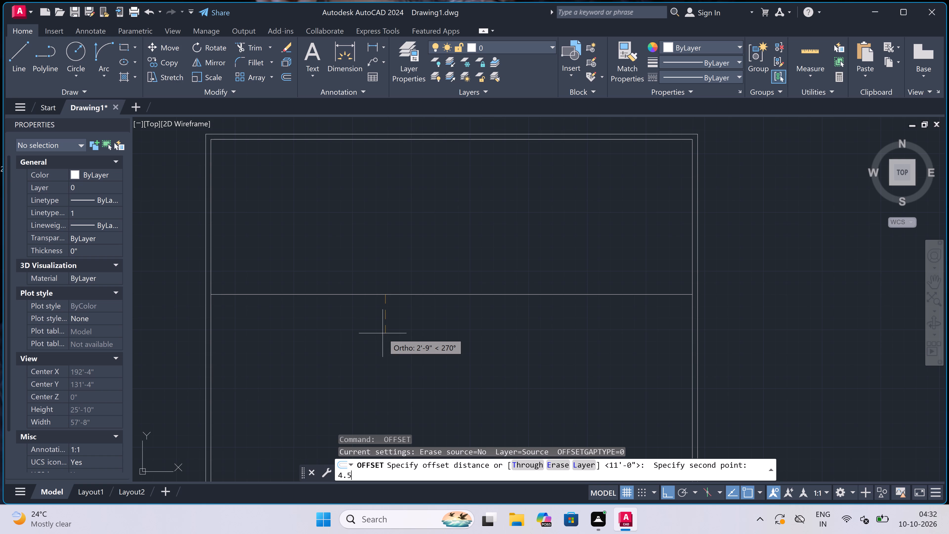
type("\"")
key("space")
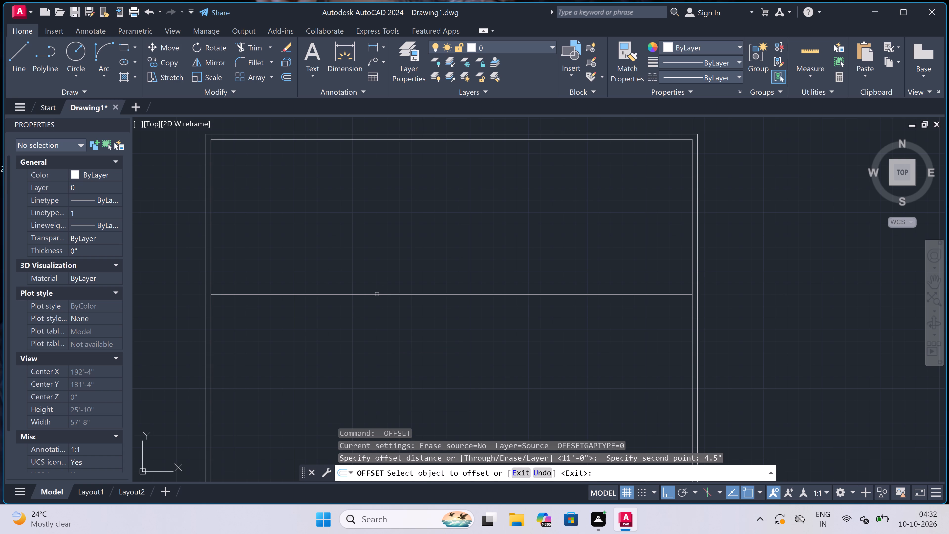
left_click_drag(377, 295, 374, 302)
left_click(371, 315)
key("Escape")
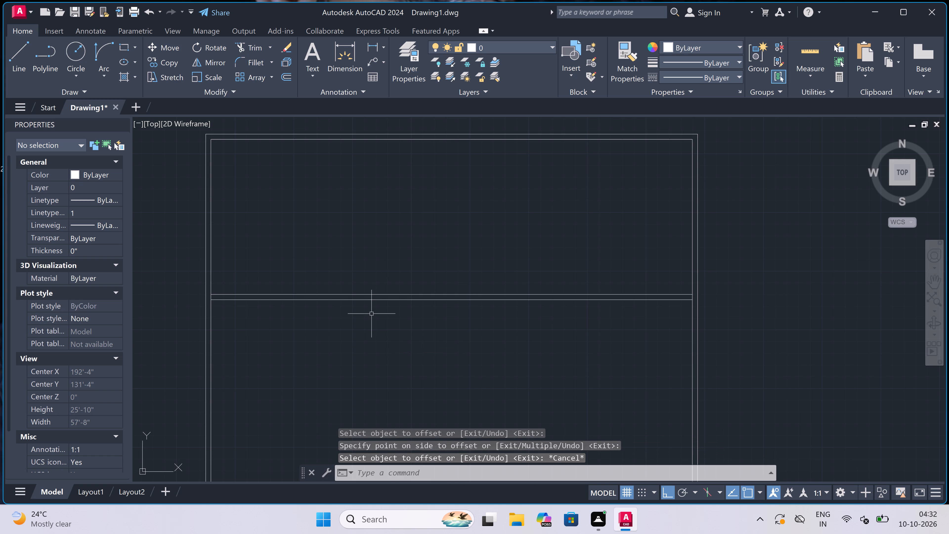
Offset the inner face of the lower unit's west wall 10'5" east into the unit.
key("space")
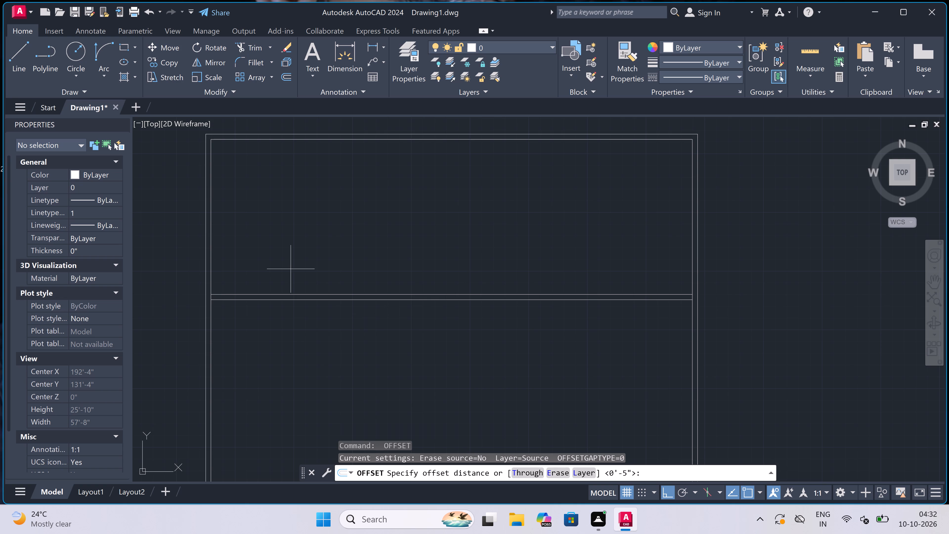
left_click(215, 223)
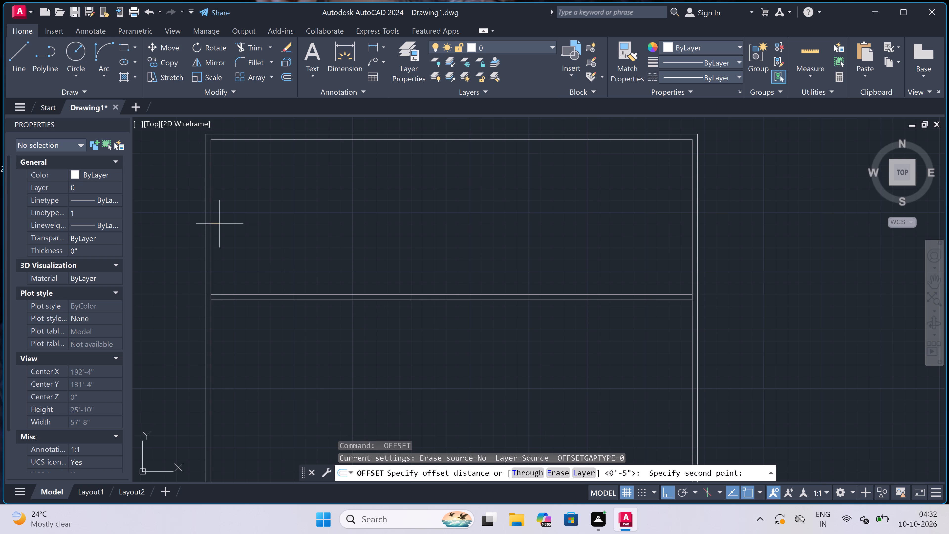
type("10'5")
type("\"")
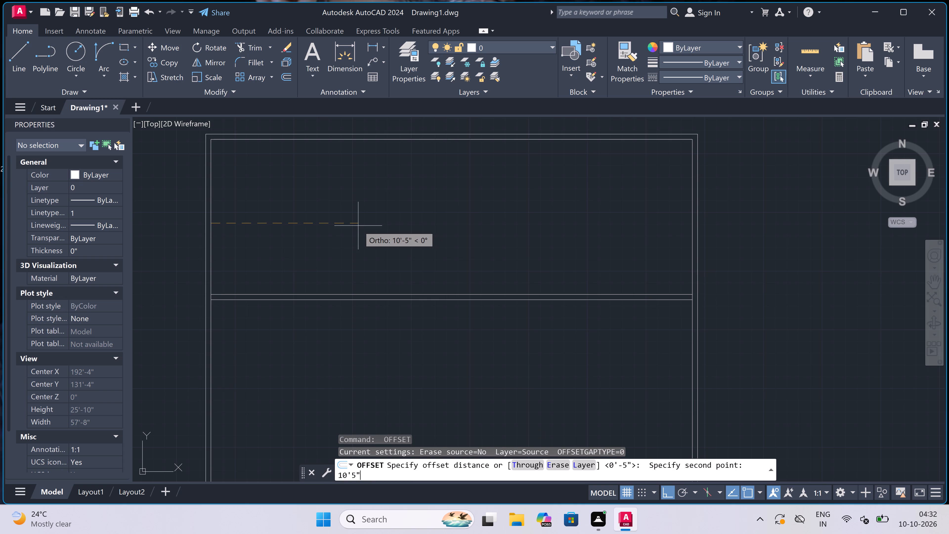
key("space")
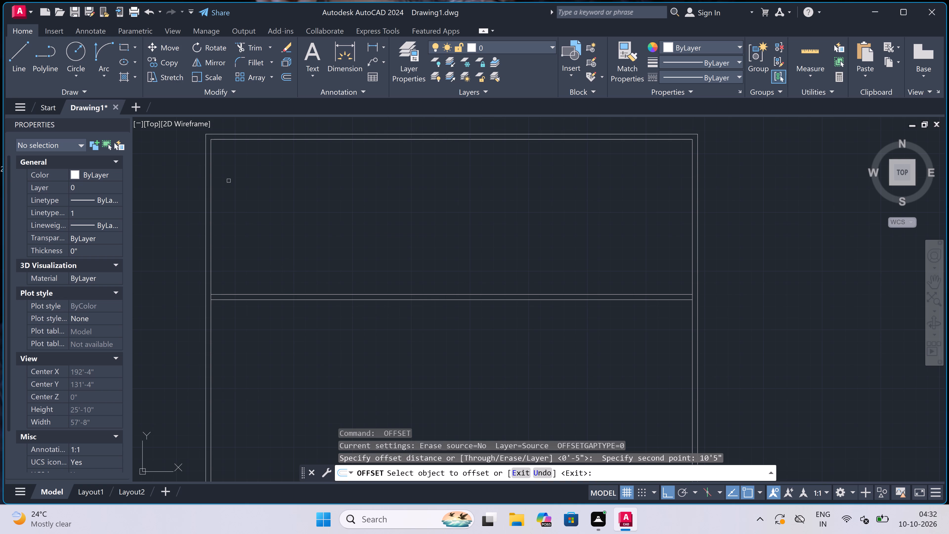
left_click_drag(212, 174, 215, 178)
left_click(380, 205)
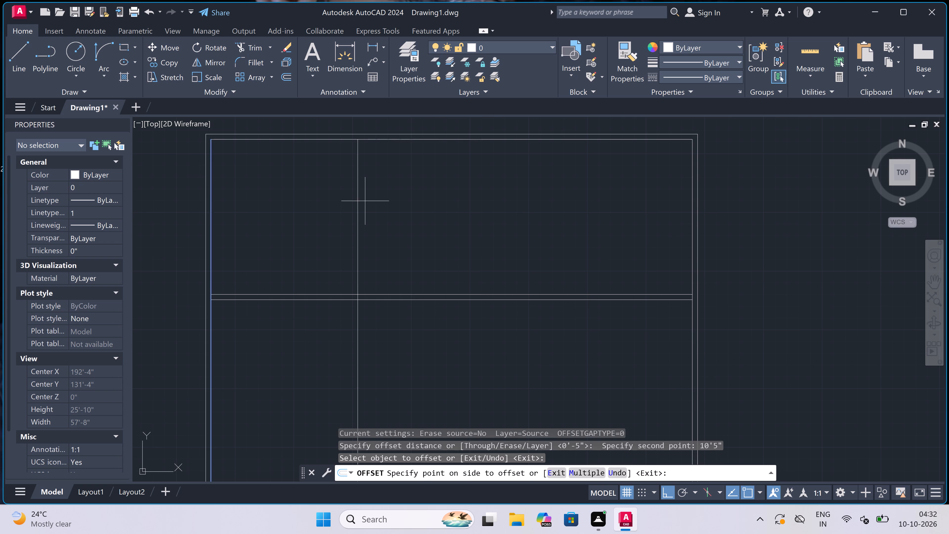
key("Escape")
Offset the new vertical line 4.5" east to give the first interior partition its thickness.
key("space")
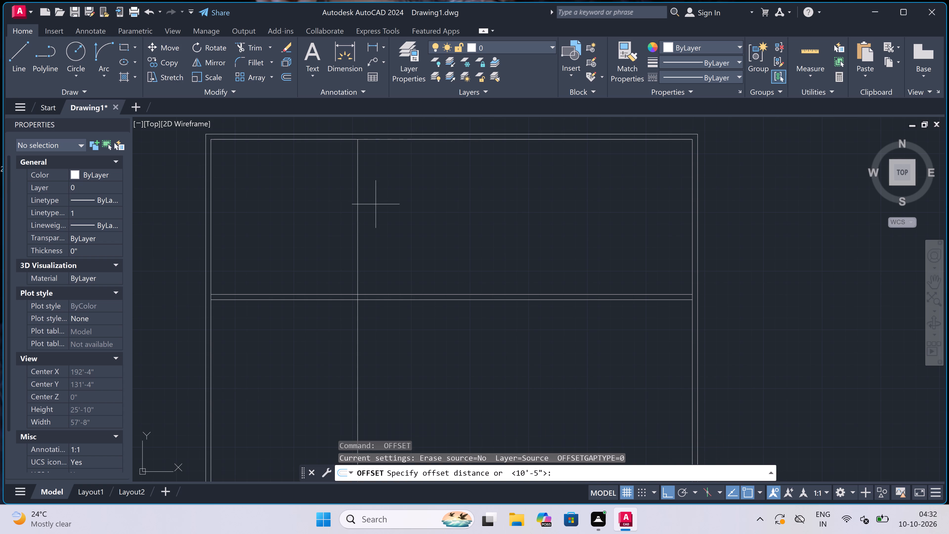
left_click(355, 196)
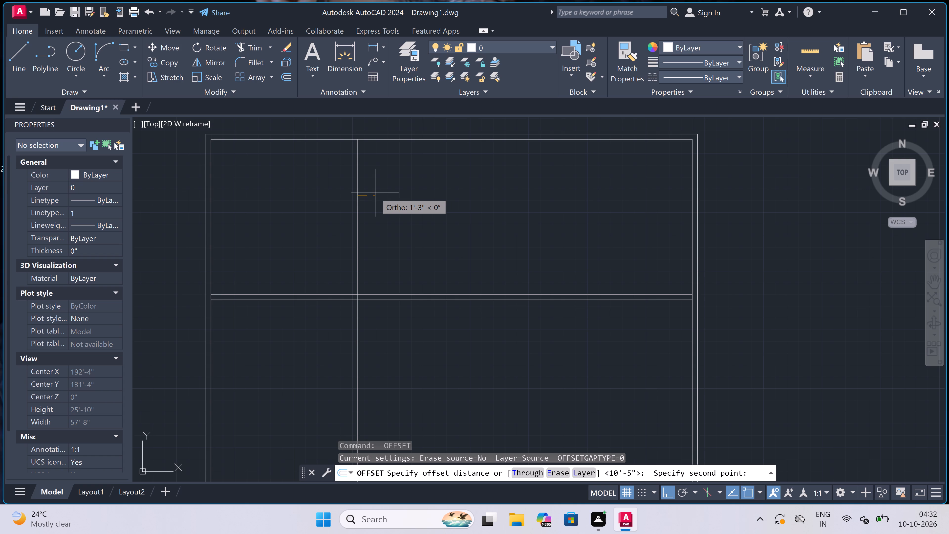
type("4,")
key("BackSpace")
type(".5")
type("\"")
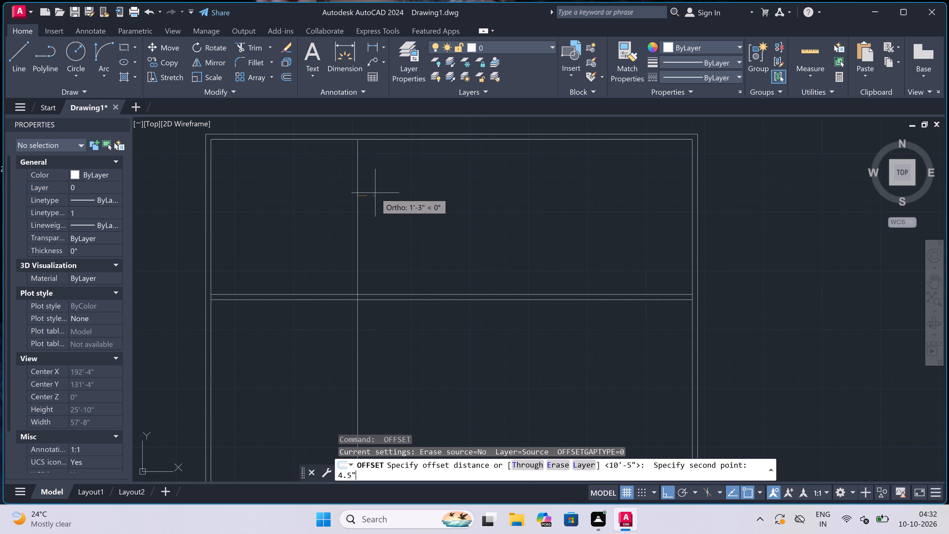
key("space")
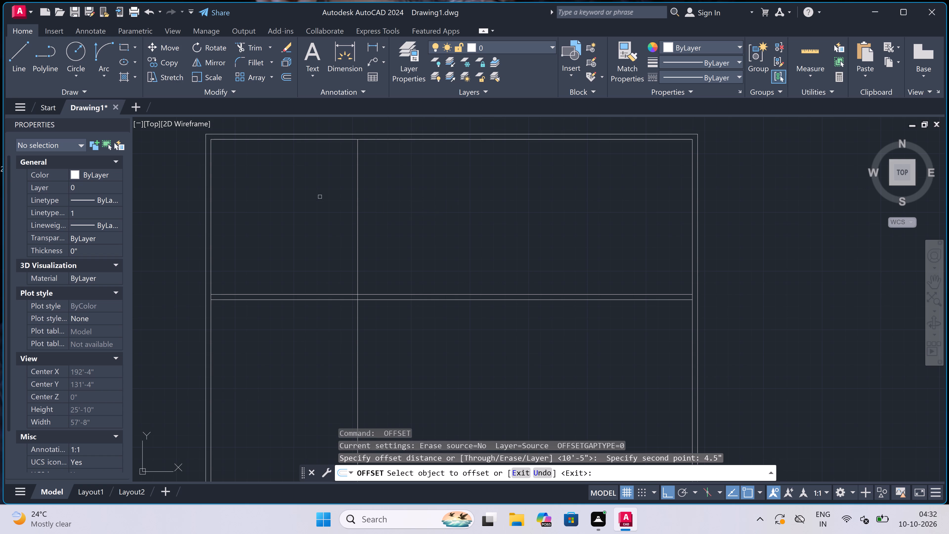
left_click(357, 180)
left_click(433, 184)
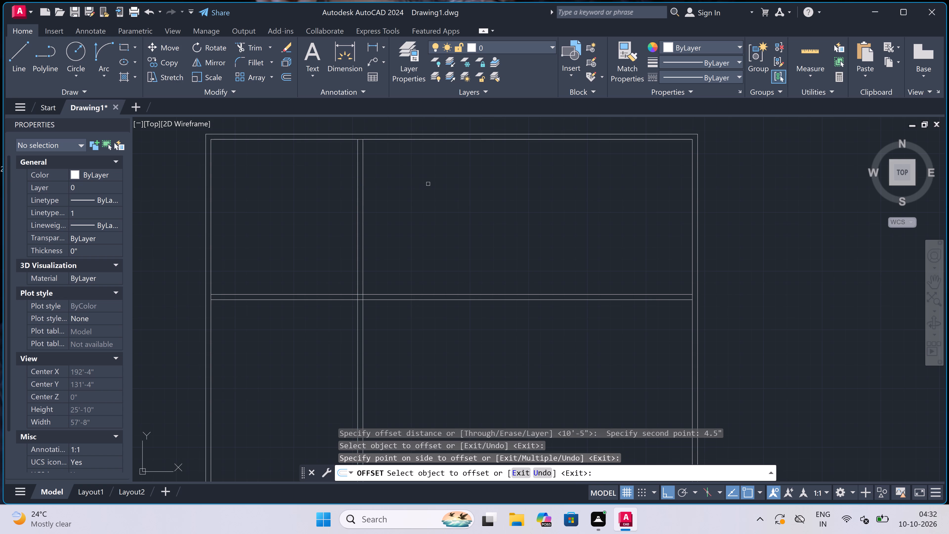
key("Escape")
Offset the east face of the first vertical partition 10'5" further east.
key("space")
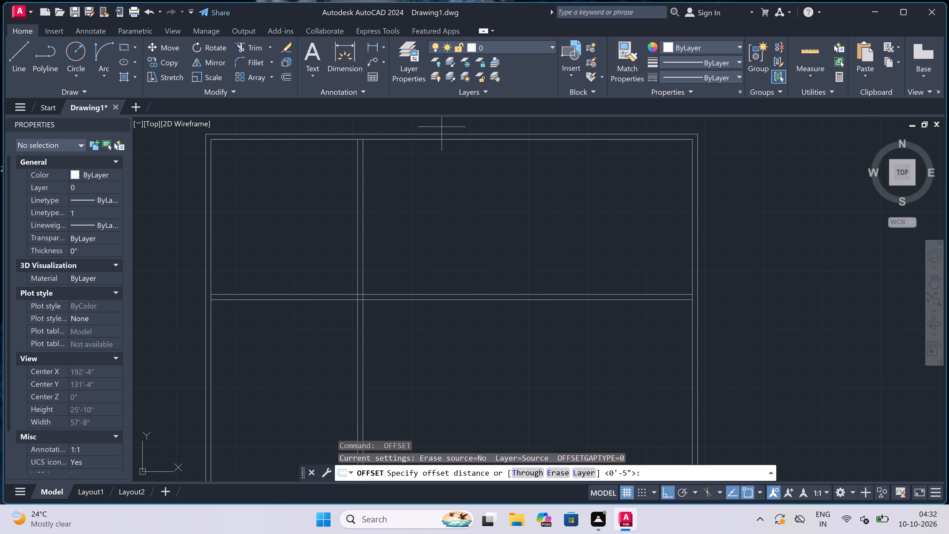
left_click(365, 176)
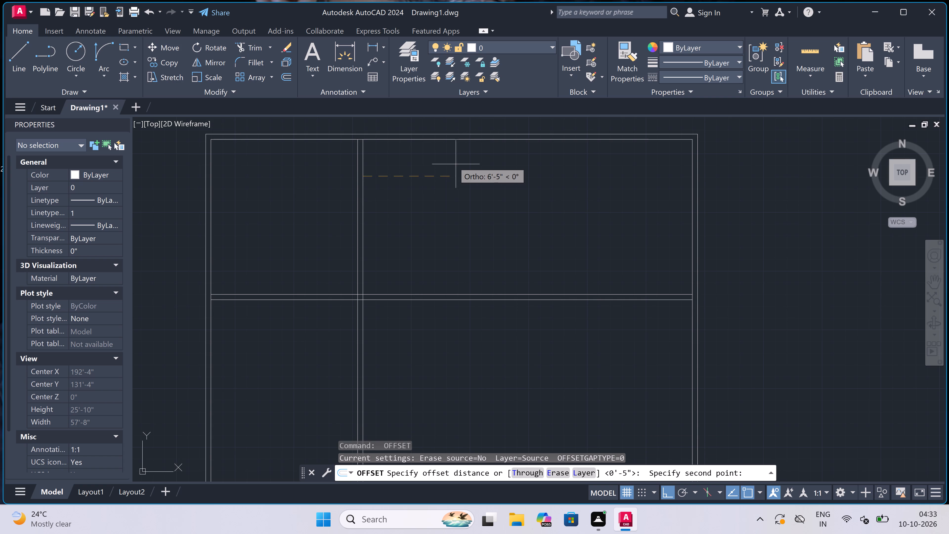
key("1")
type("0'5")
type("\"")
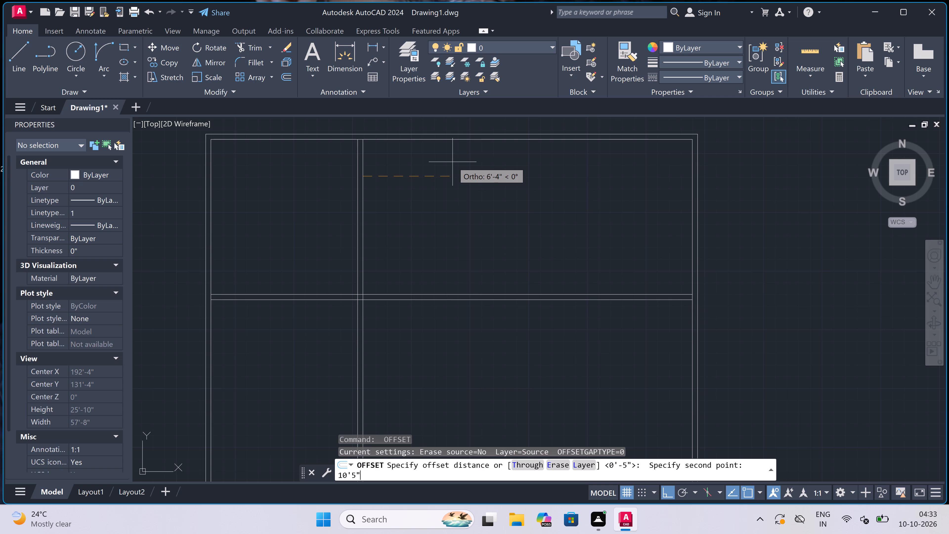
key("space")
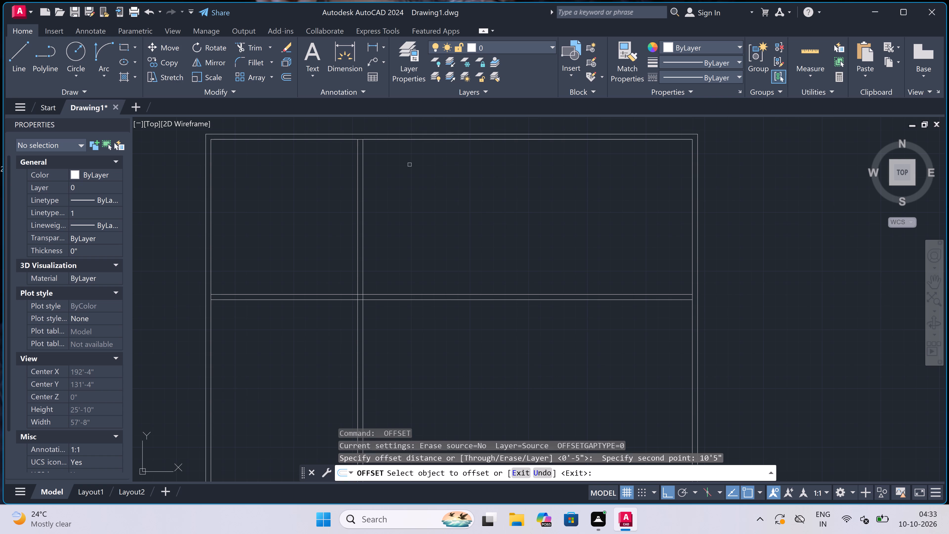
left_click(363, 178)
left_click(429, 177)
scroll(315, 200, "down", 2)
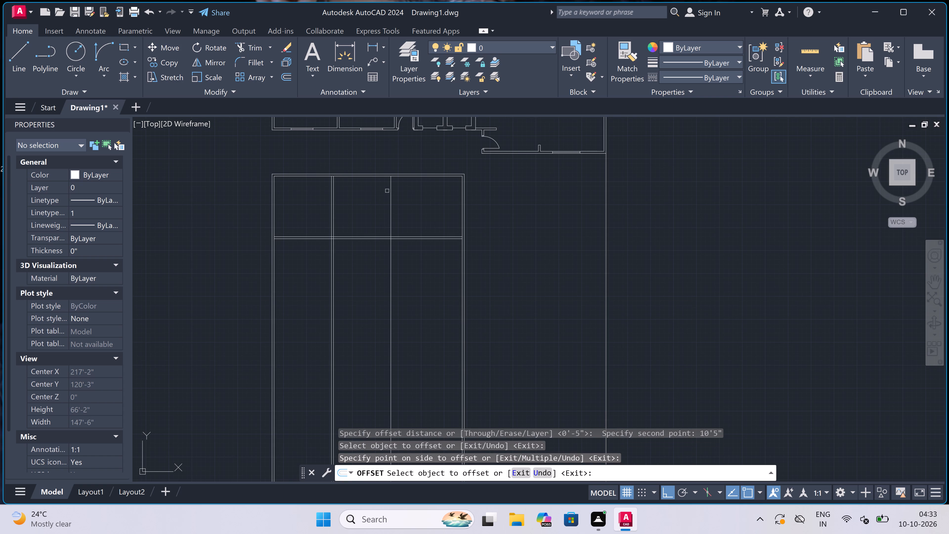
scroll(399, 186, "down", 3)
scroll(406, 176, "up", 4)
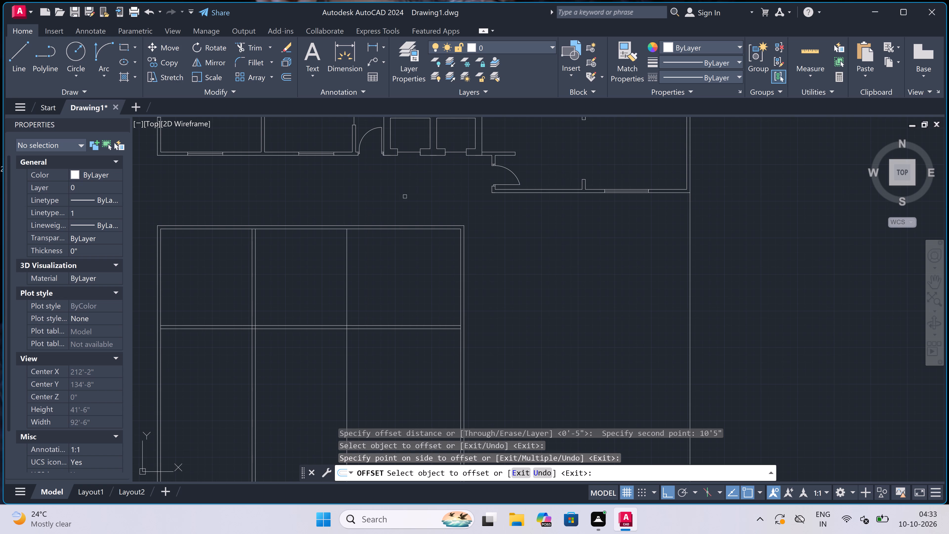
key("Escape")
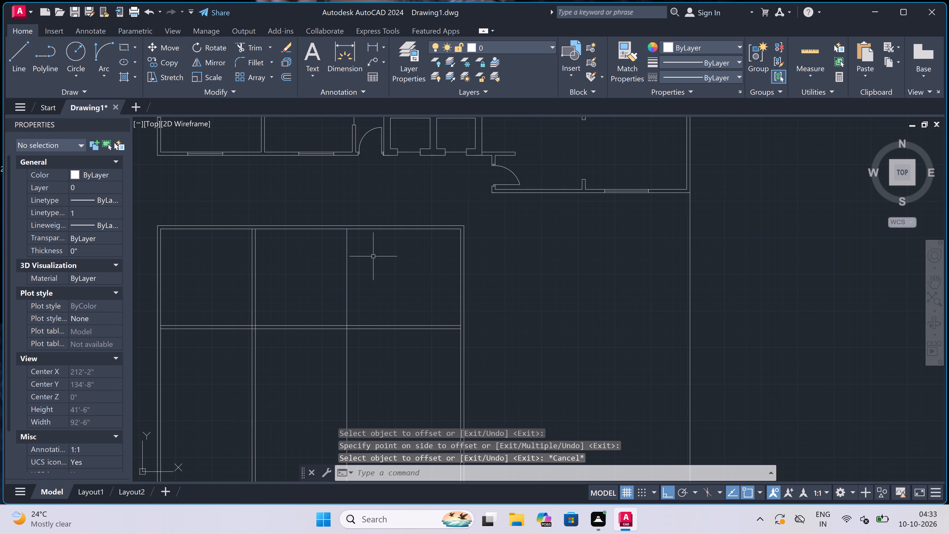
Offset the second vertical partition line 4.5" east to complete that wall's thickness.
key("space")
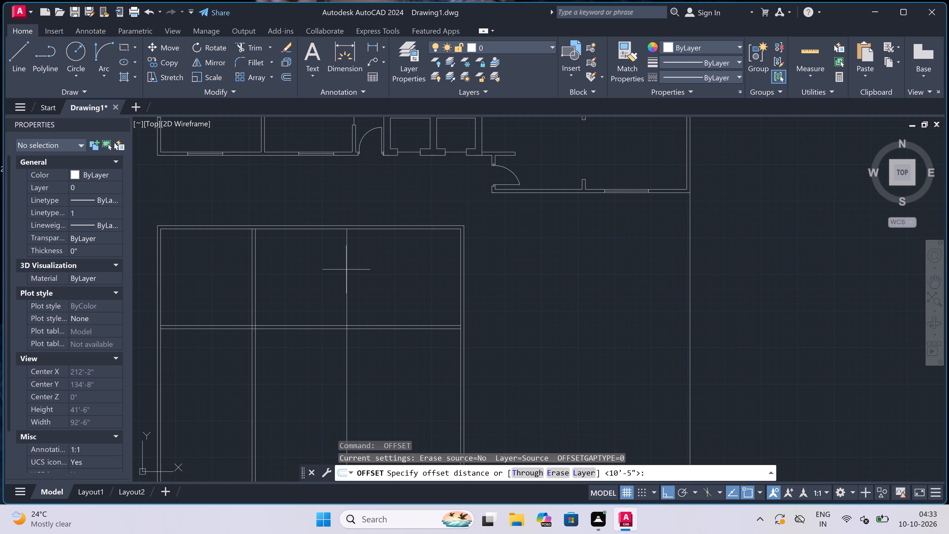
left_click(346, 289)
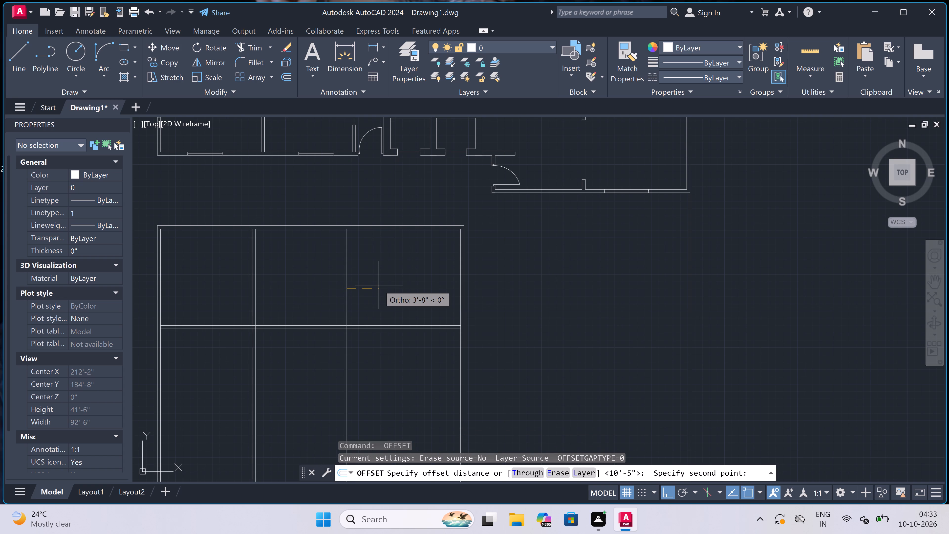
key("4")
type(".5")
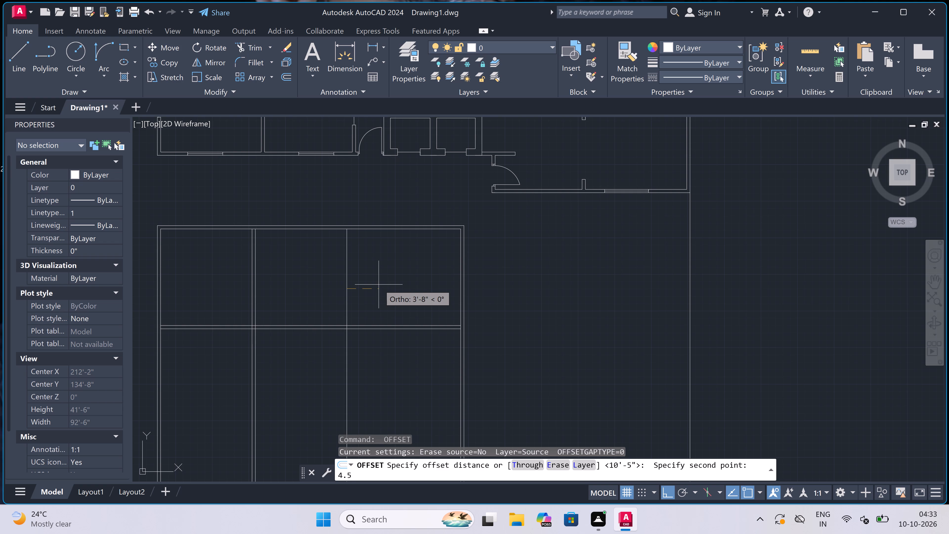
type("\"")
key("space")
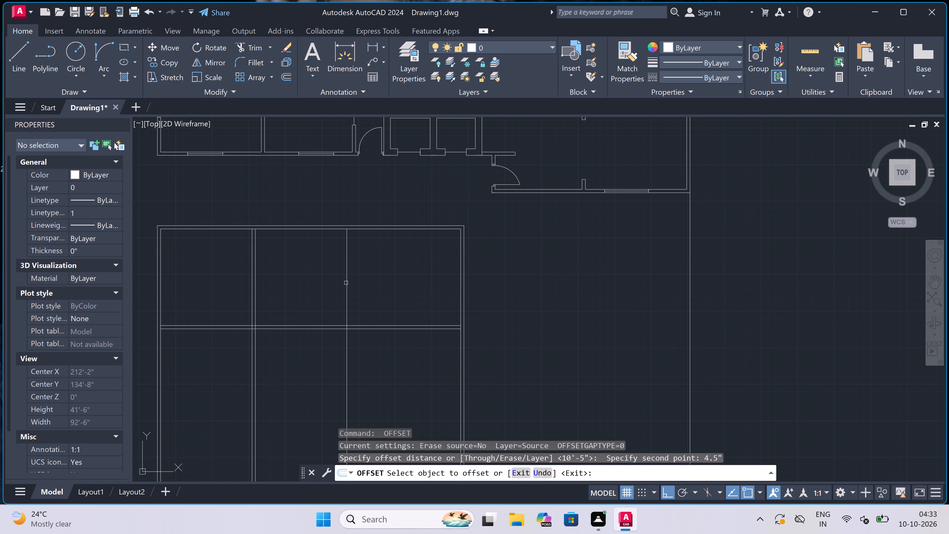
left_click(346, 283)
left_click(358, 283)
key("Escape")
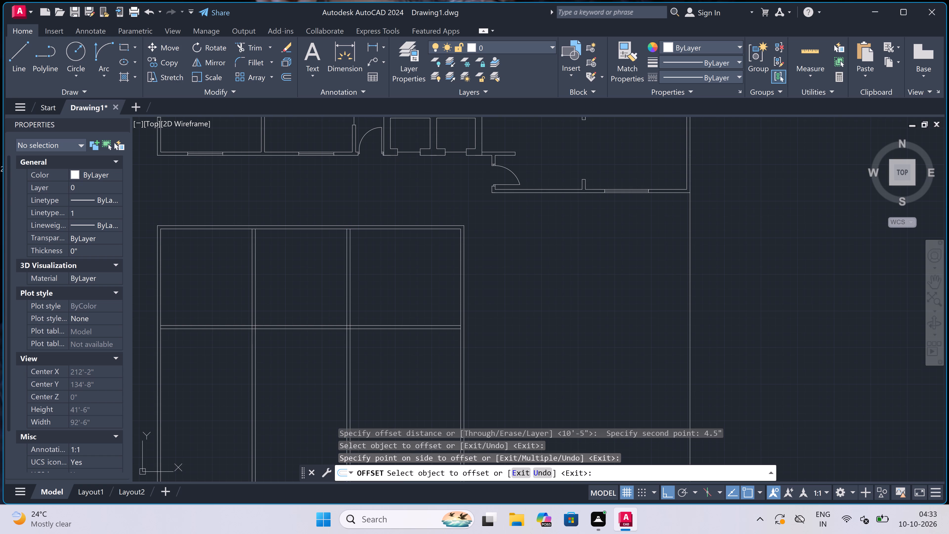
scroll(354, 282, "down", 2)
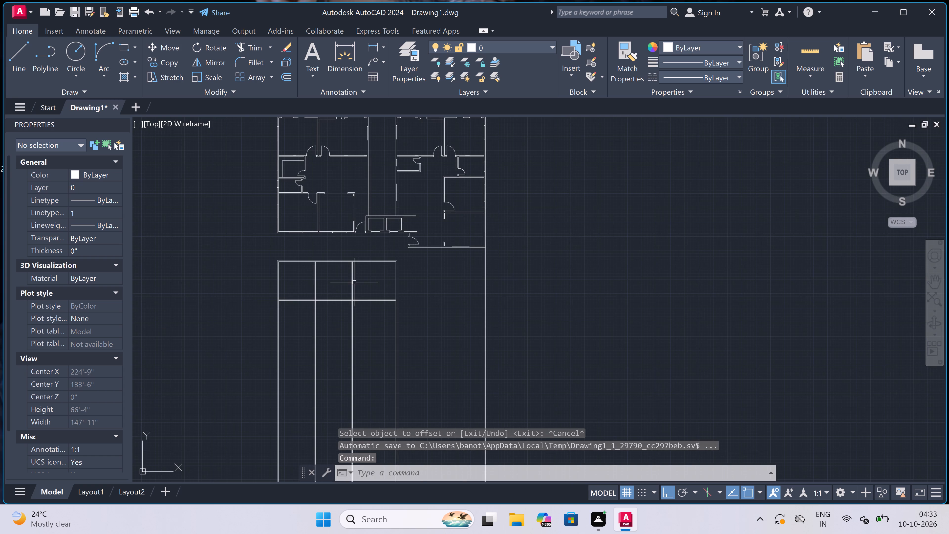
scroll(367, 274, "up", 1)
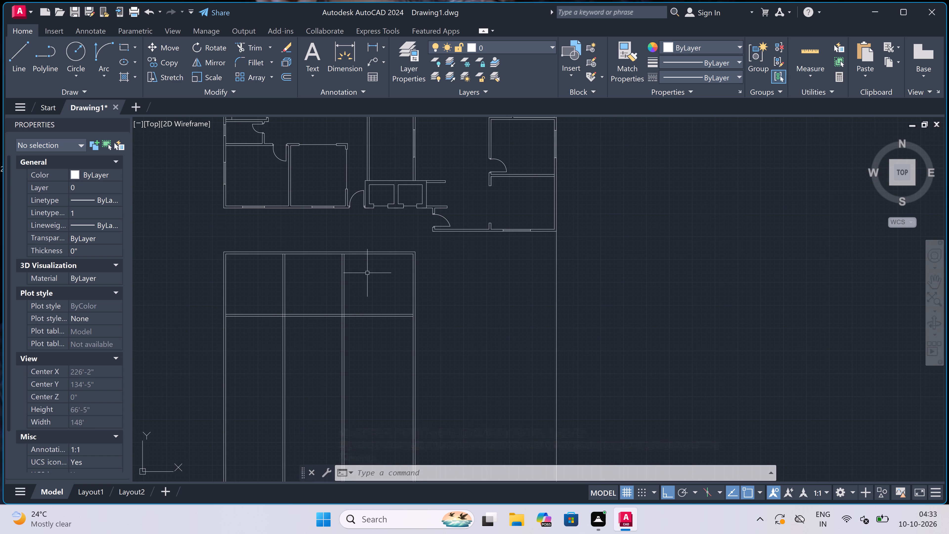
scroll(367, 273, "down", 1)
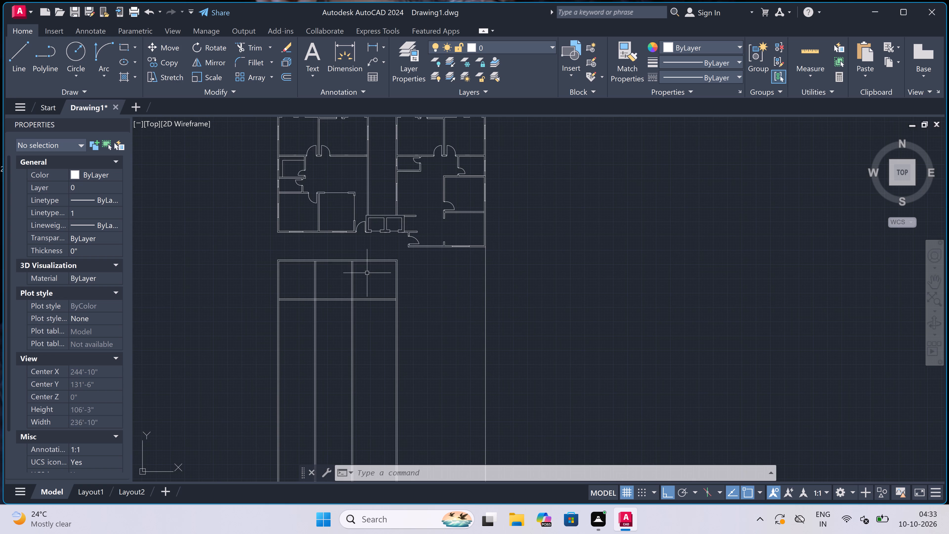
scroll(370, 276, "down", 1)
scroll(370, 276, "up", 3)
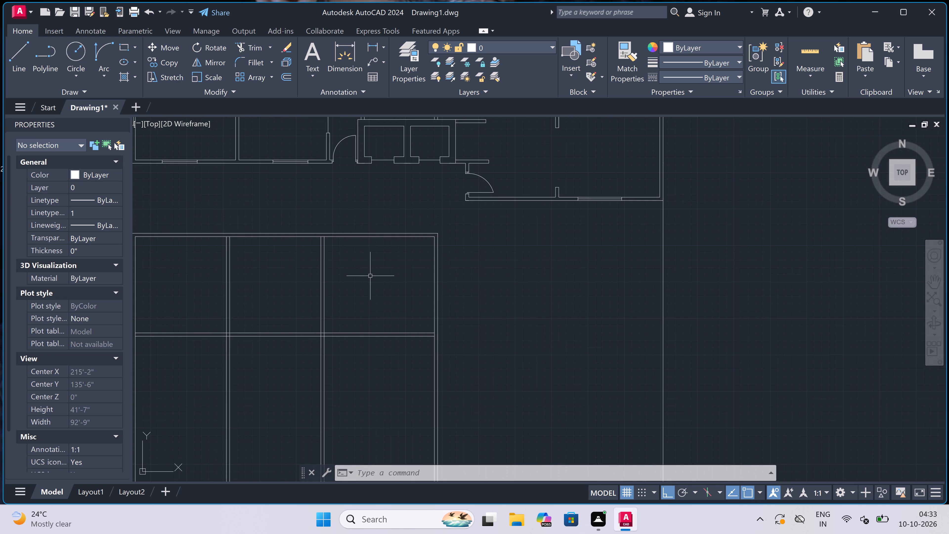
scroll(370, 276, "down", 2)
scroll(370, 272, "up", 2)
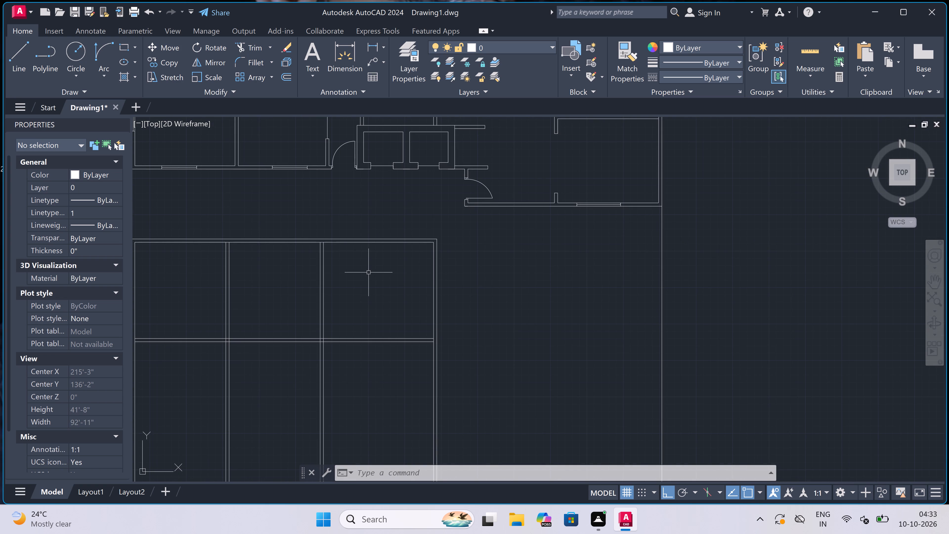
Extend the two faces of the upper unit's vertical wall beside the twin shafts south towards the lower unit's interior.
key("Escape")
type("ex")
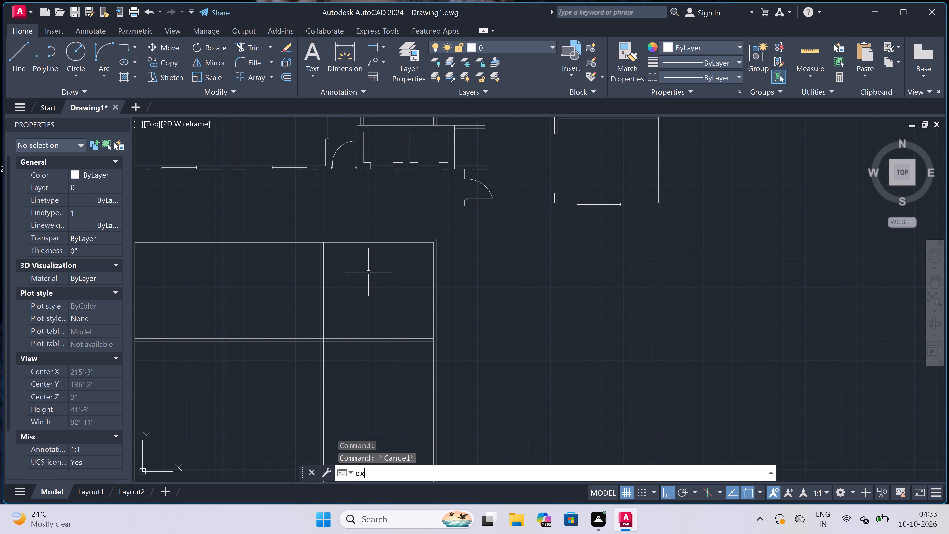
key("space")
scroll(367, 272, "down", 1)
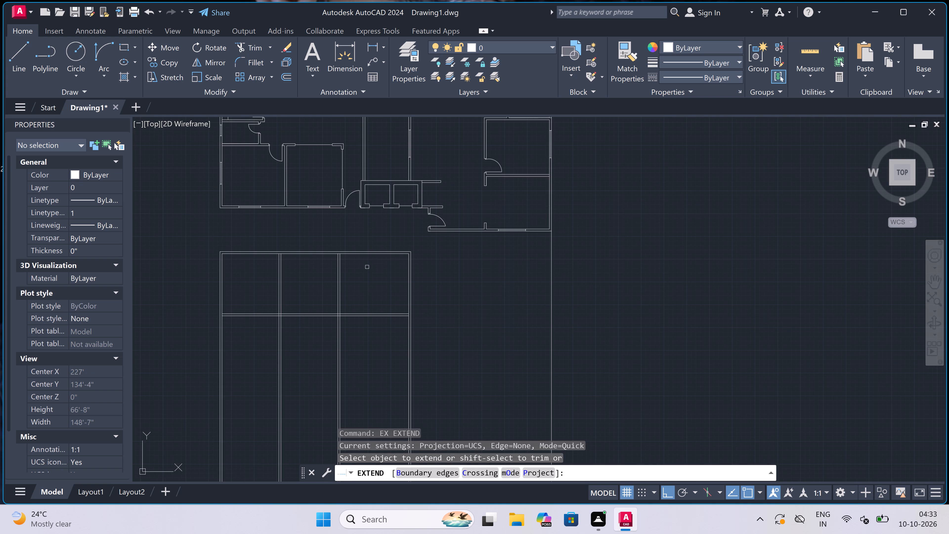
double_click(373, 171)
left_click(348, 178)
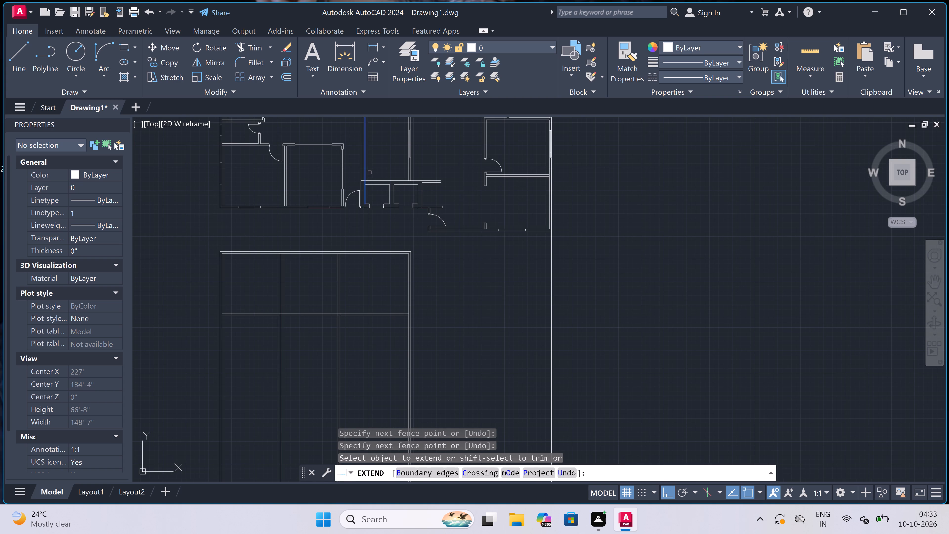
left_click(370, 172)
left_click(356, 176)
left_click(377, 167)
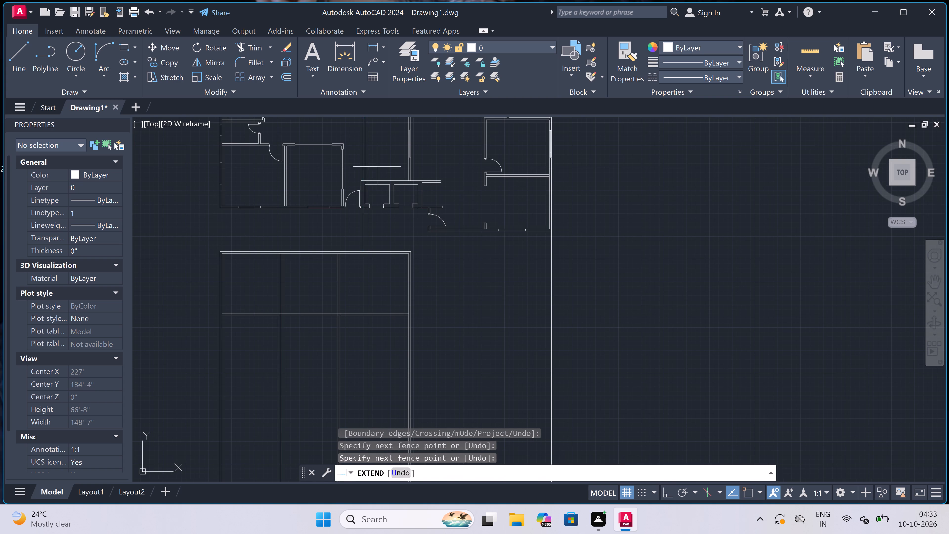
left_click(350, 172)
left_click(374, 164)
left_click(359, 168)
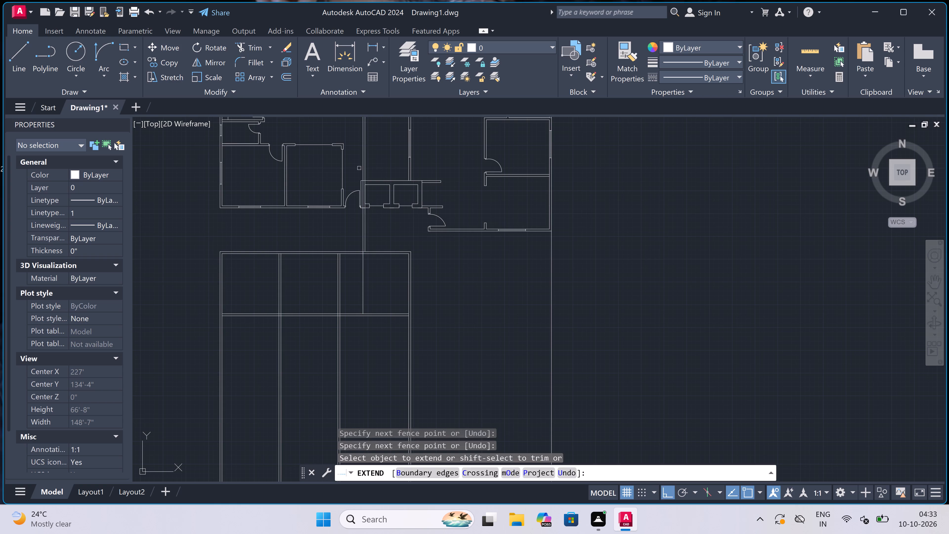
Extend the east face of that wall through the lower unit's north wall down to its horizontal partition.
scroll(364, 248, "up", 3)
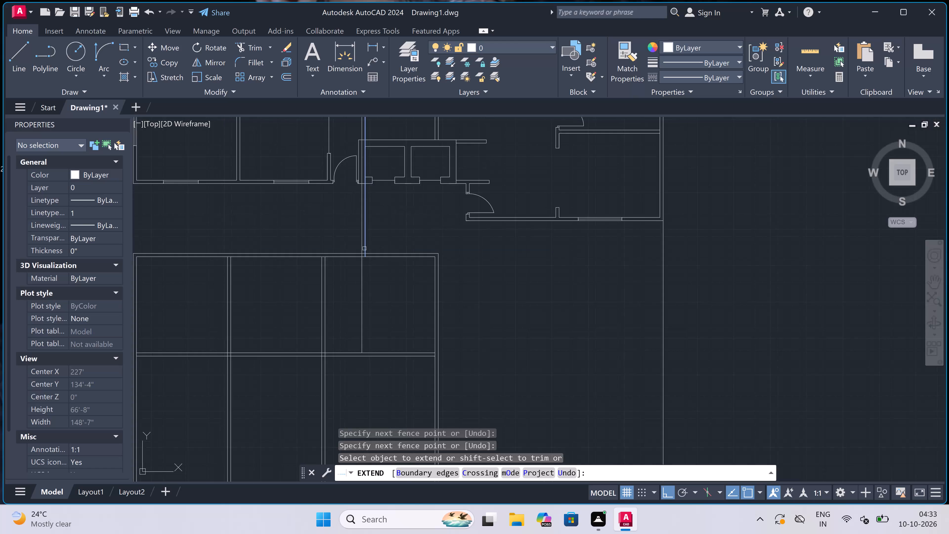
scroll(377, 229, "down", 2)
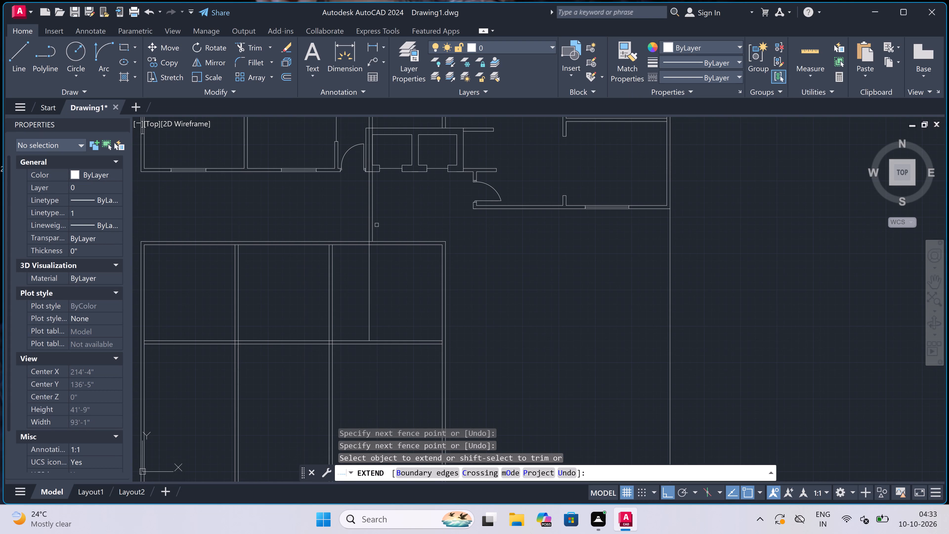
left_click(376, 218)
left_click(360, 218)
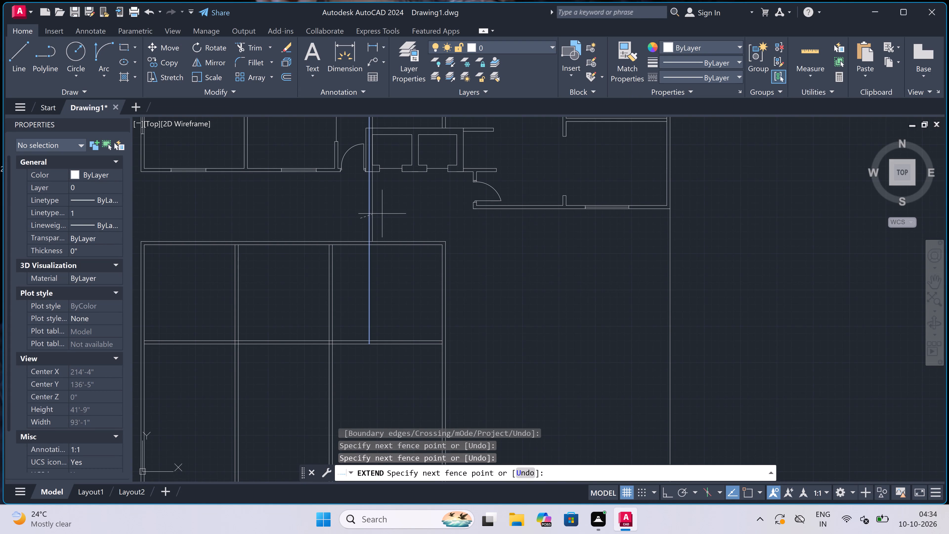
left_click(385, 213)
left_click(383, 214)
left_click(302, 222)
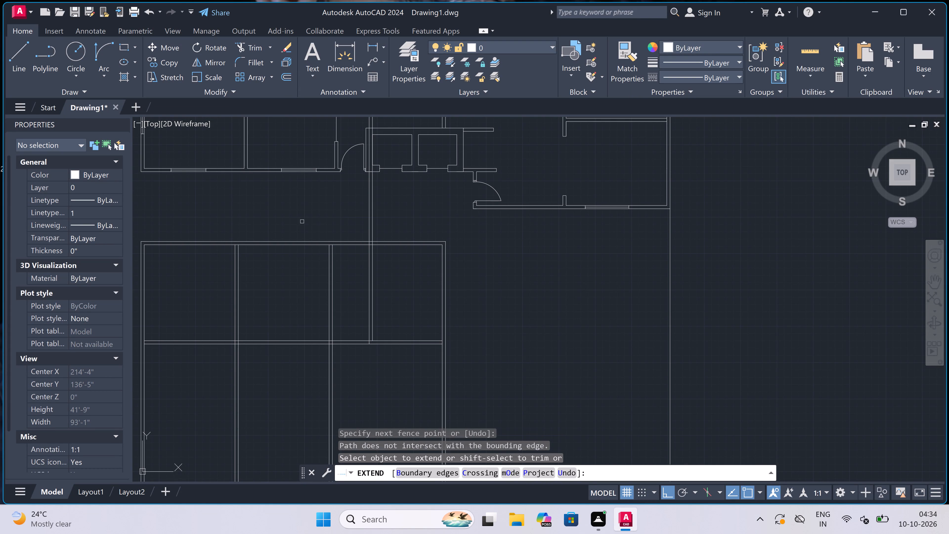
key("Escape")
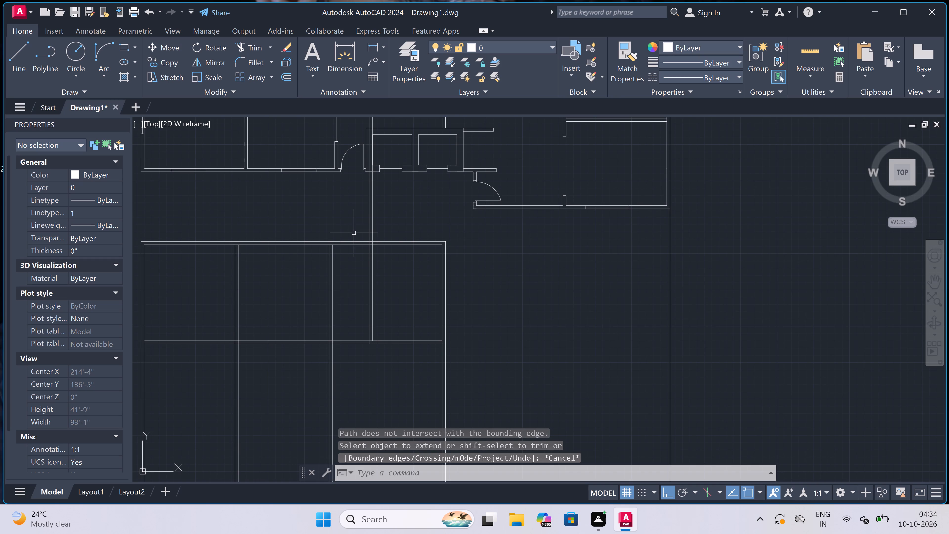
Trim the two extended wall lines where they cross the thickness of the lower unit's north wall.
type("tr")
key("space")
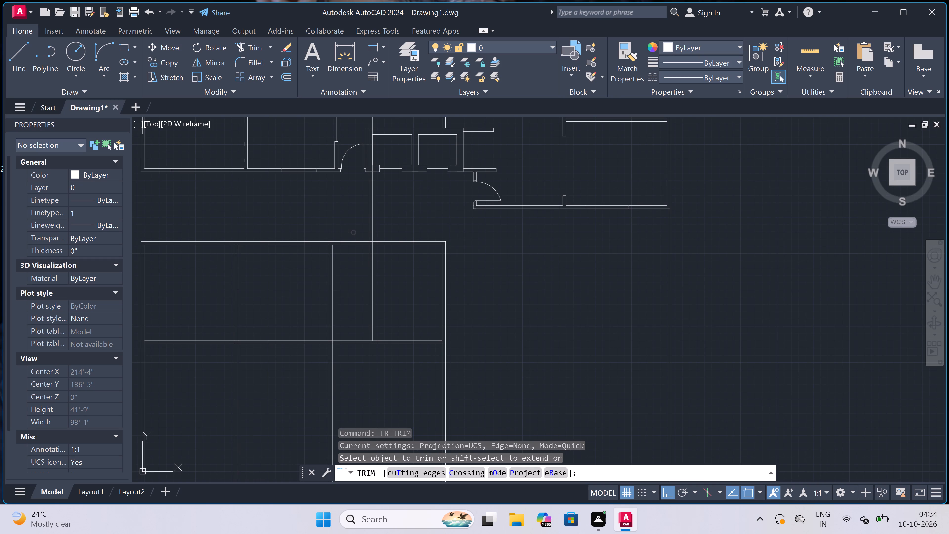
scroll(379, 242, "up", 5)
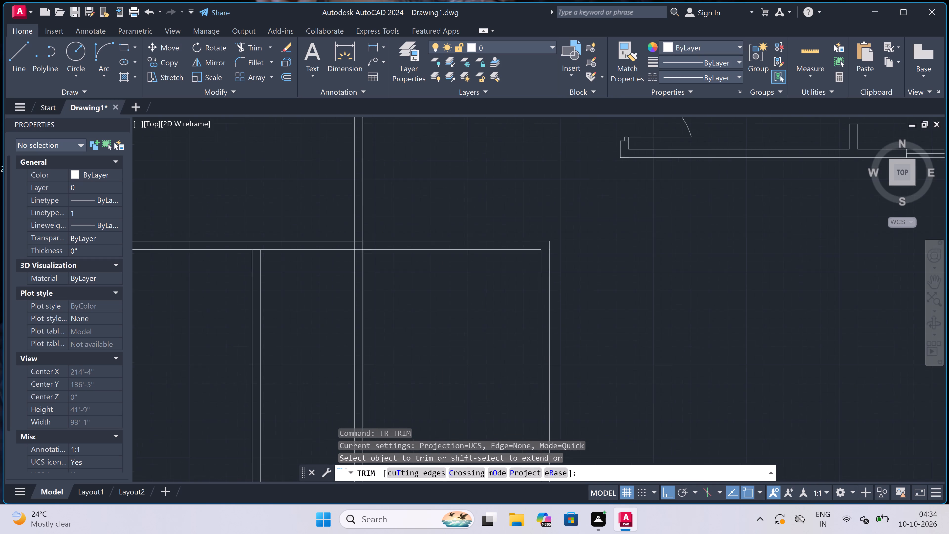
left_click(343, 257)
left_click(266, 256)
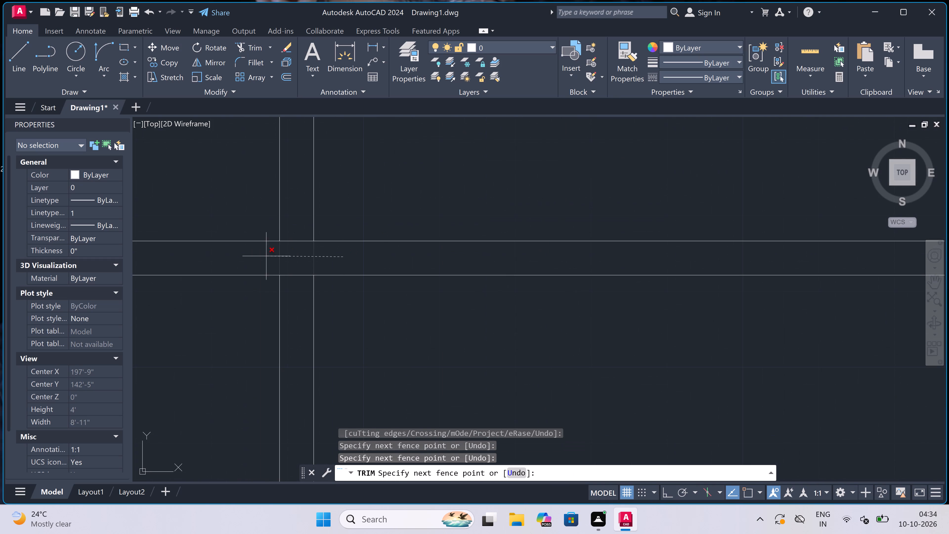
scroll(318, 247, "down", 5)
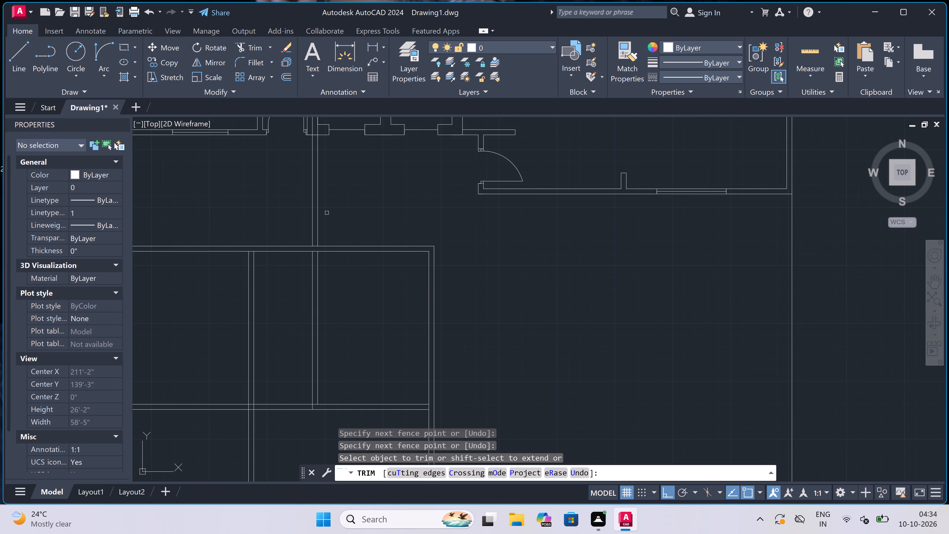
key("Escape")
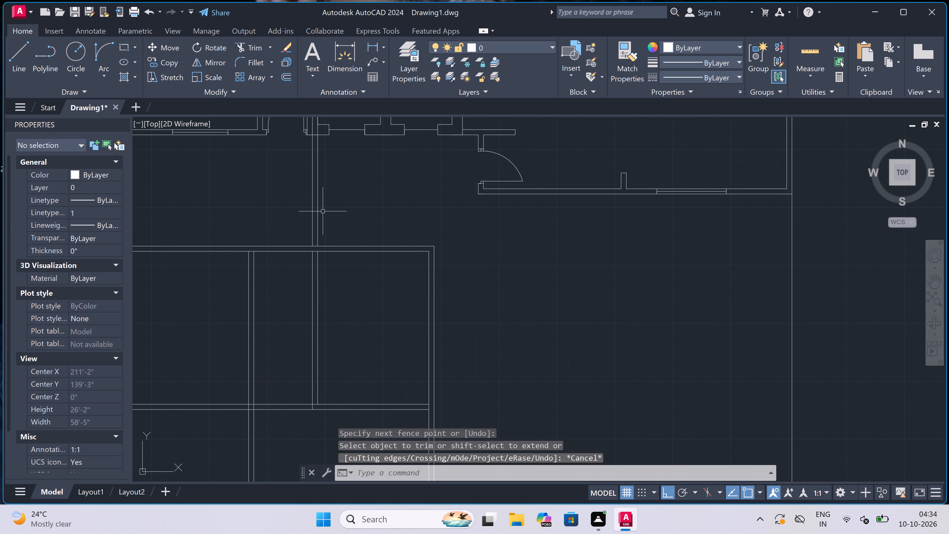
Erase the two leftover vertical lines running north from the lower unit's north wall.
left_click(329, 178)
left_click(260, 198)
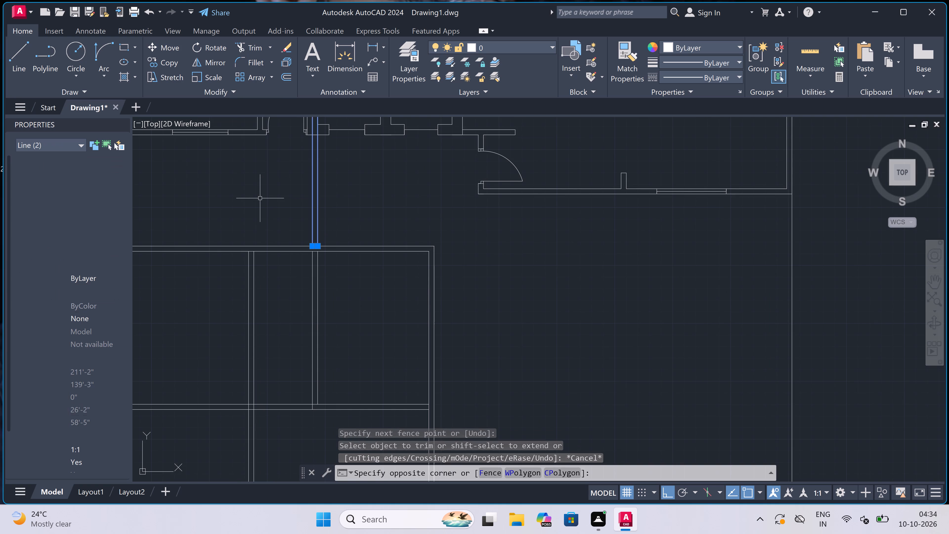
key("Delete")
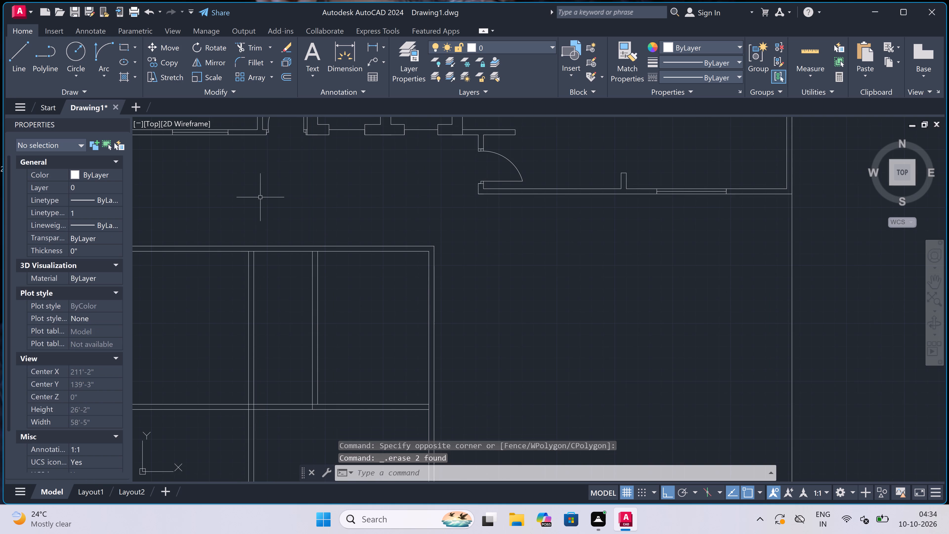
Draw a door jamb across the north wall just west of the new short partition, with a 2" stop running west from its midpoint.
scroll(550, 318, "down", 1)
scroll(421, 275, "down", 1)
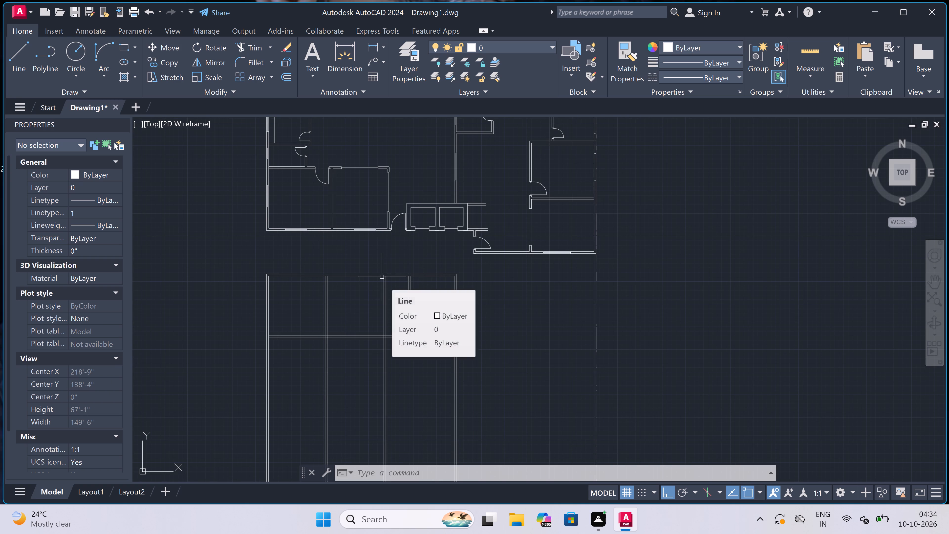
scroll(383, 286, "up", 2)
scroll(482, 231, "up", 2)
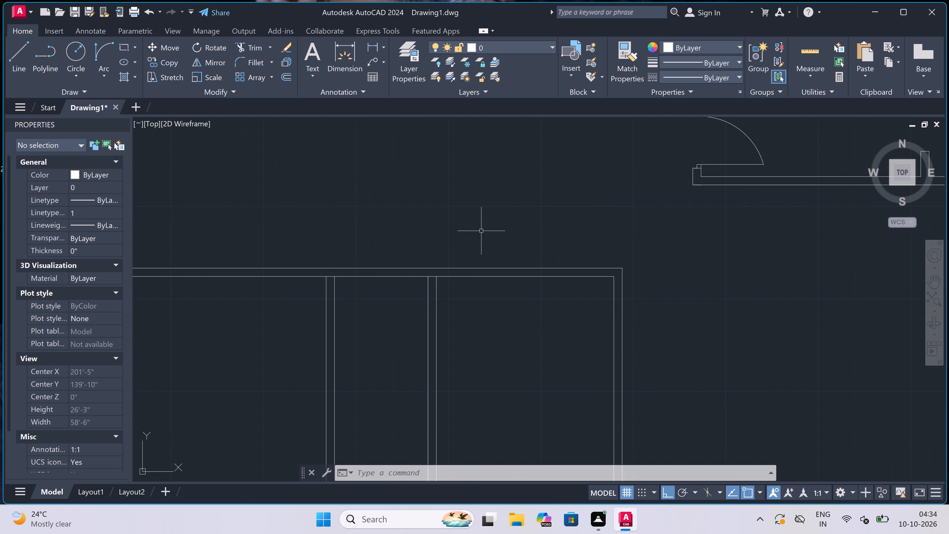
type("l")
key("space")
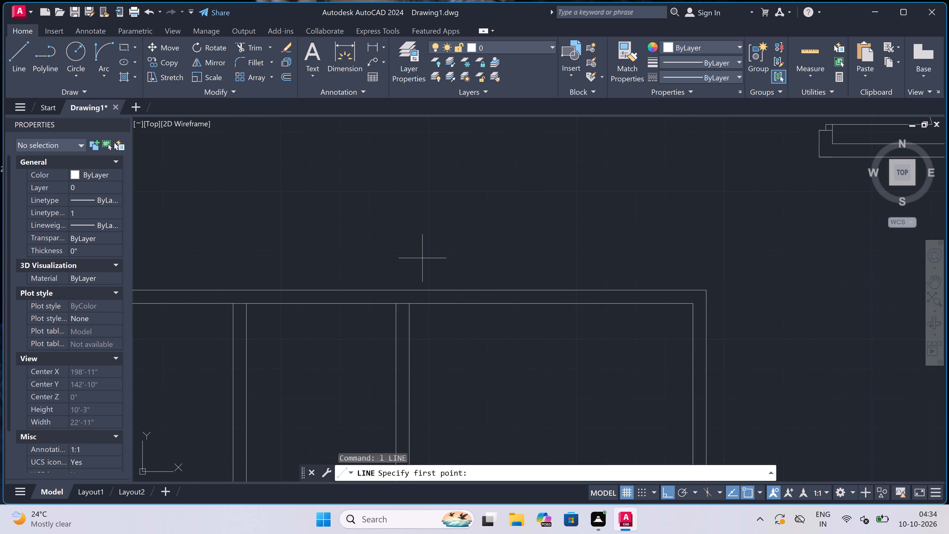
scroll(419, 259, "up", 1)
left_click(358, 327)
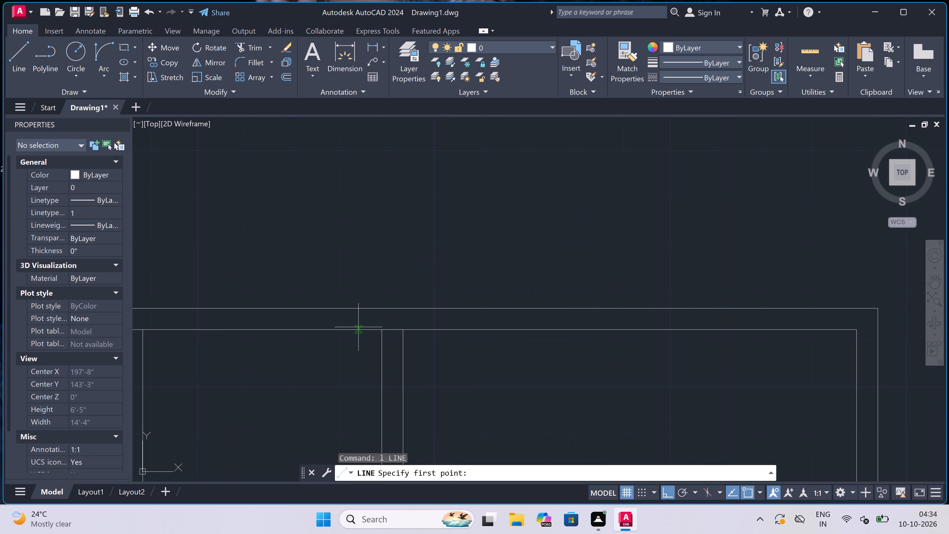
left_click(357, 310)
left_click(354, 319)
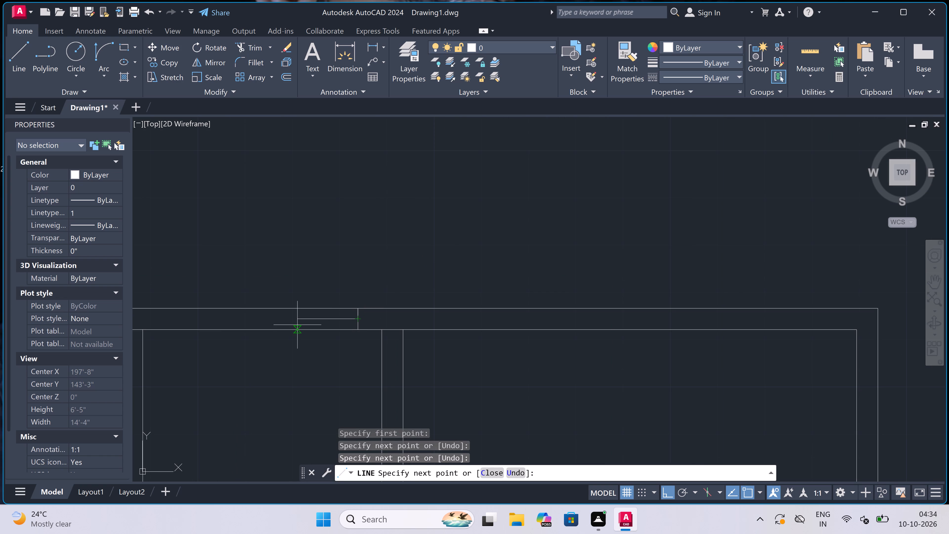
key("3")
key("BackSpace")
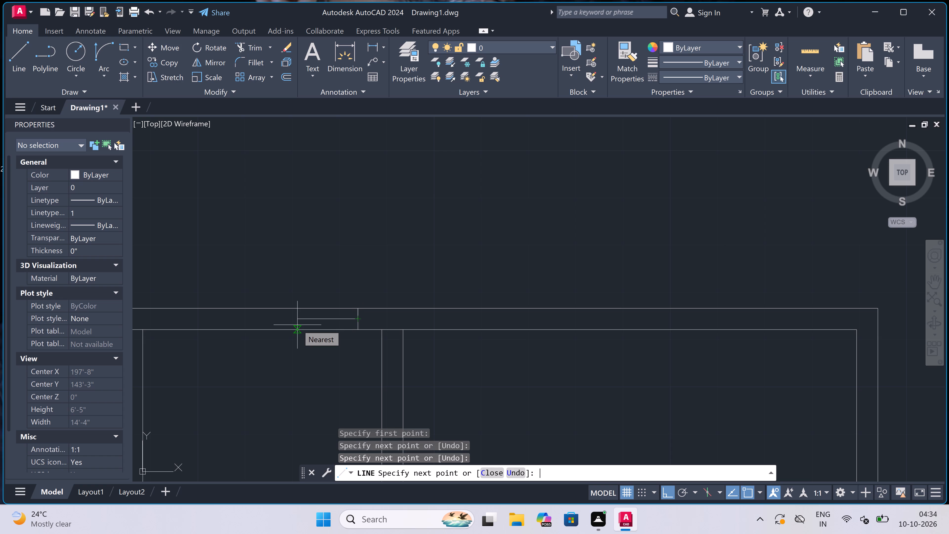
key("2")
type("\"")
key("space")
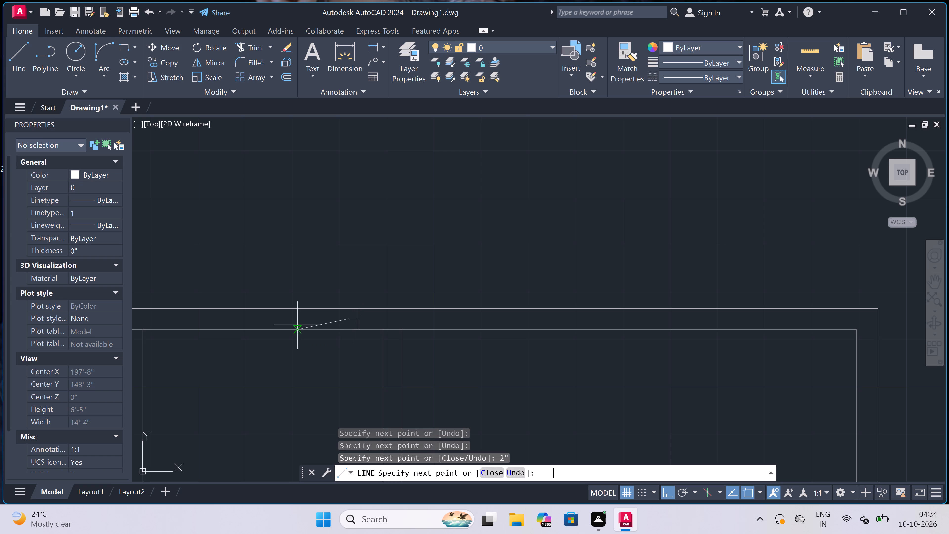
Continue the line 3' south from the end of the 2" stop to form the door leaf.
scroll(295, 314, "down", 3)
scroll(305, 345, "up", 4)
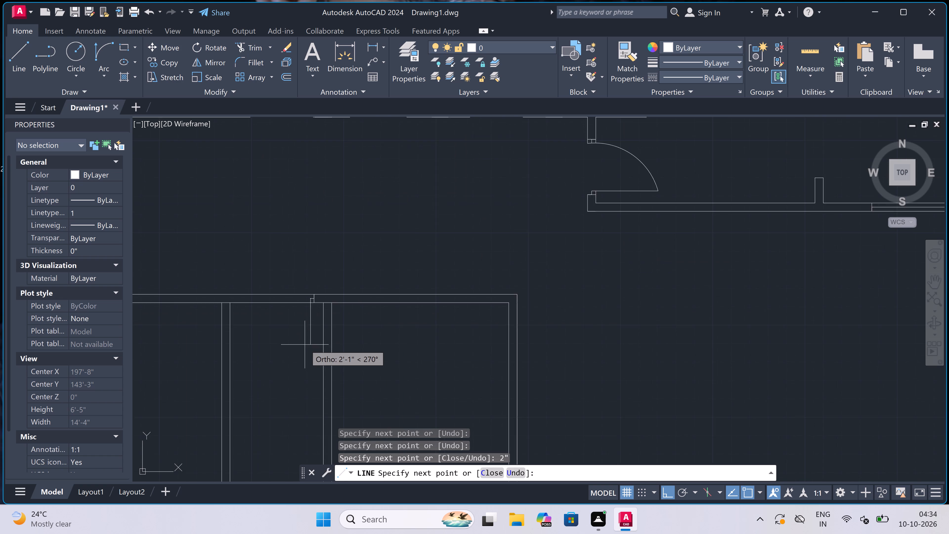
type("3'")
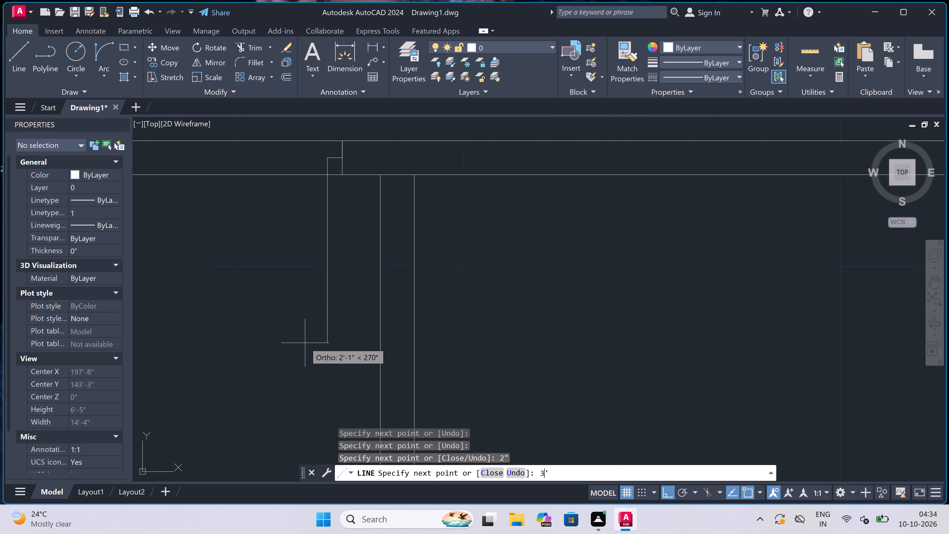
key("space")
key("Escape")
Draw the opposite jamb across the north wall west of the door leaf, with a 2" stop running east from its midpoint.
key("space")
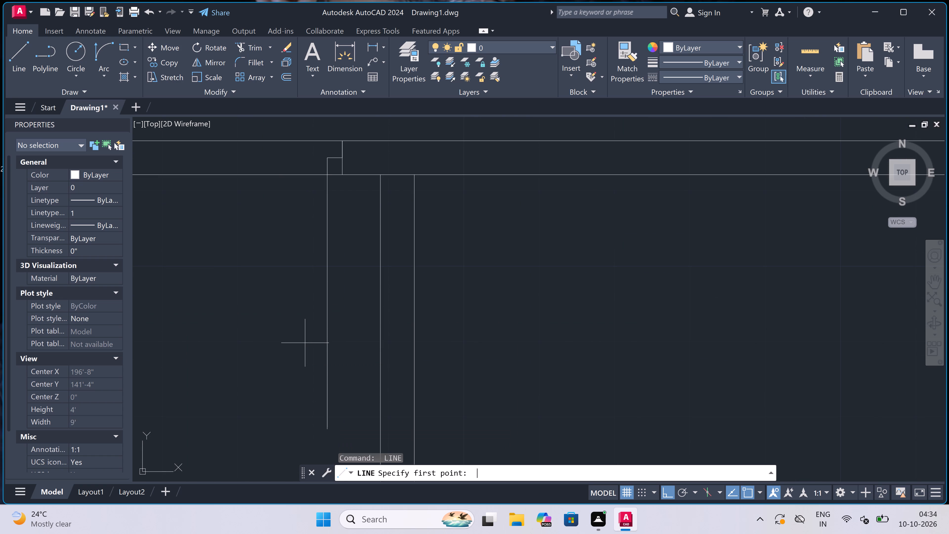
scroll(297, 301, "down", 3)
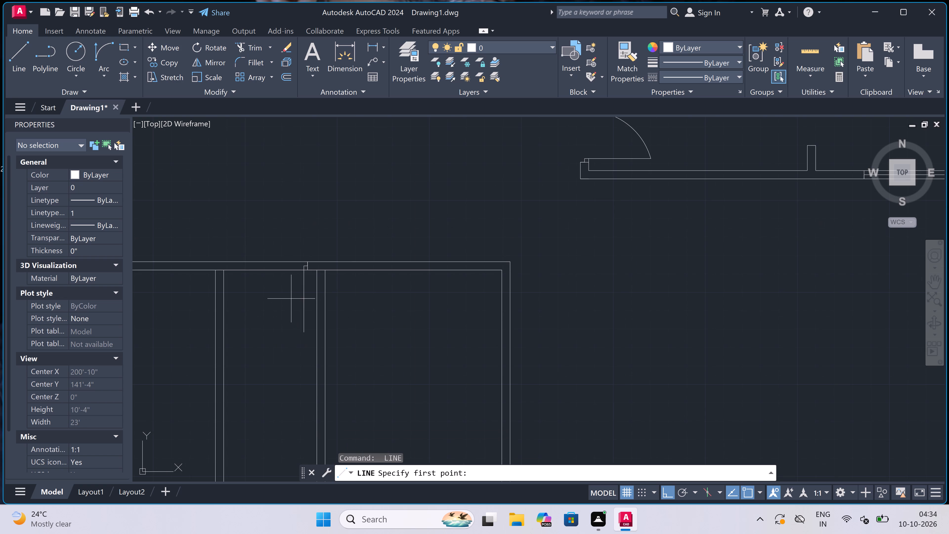
scroll(252, 282, "up", 1)
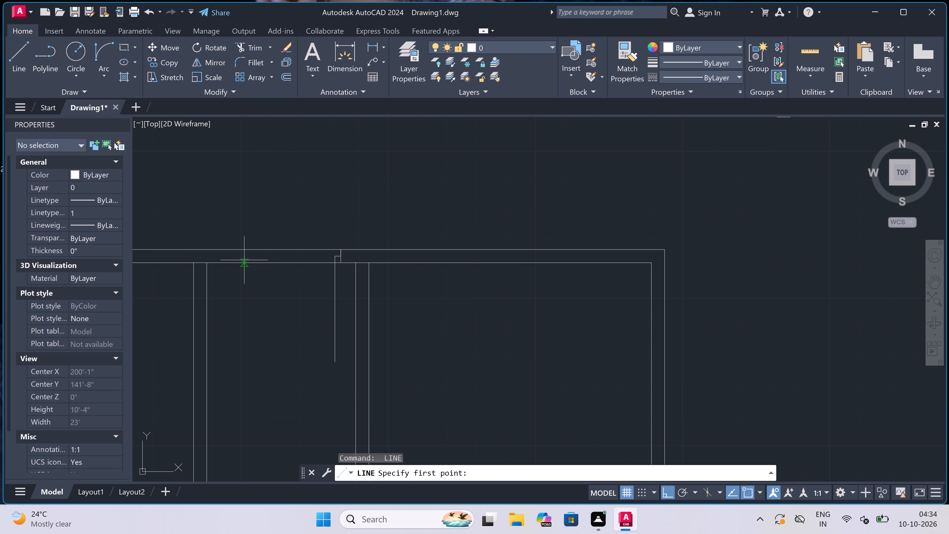
left_click(244, 262)
left_click(243, 254)
left_click(242, 257)
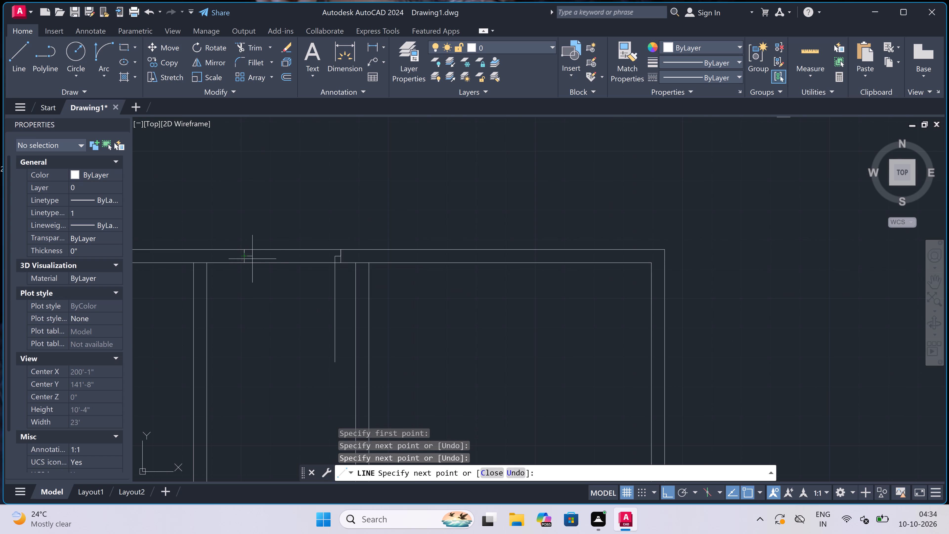
key("2")
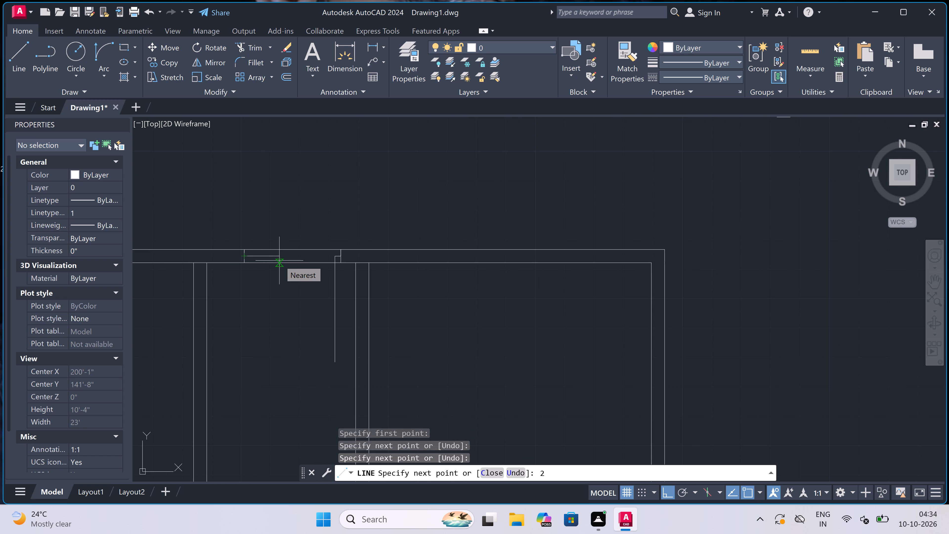
type("\"")
key("space")
key("Escape")
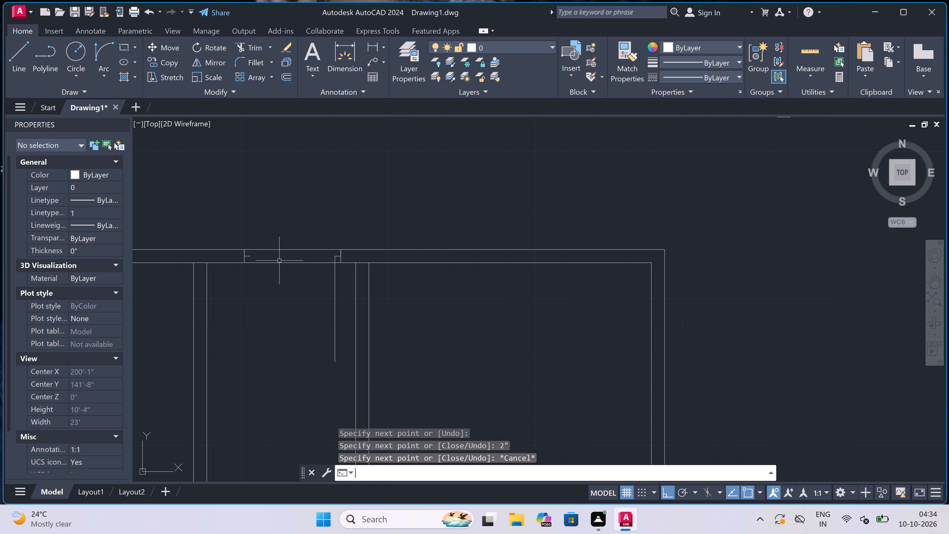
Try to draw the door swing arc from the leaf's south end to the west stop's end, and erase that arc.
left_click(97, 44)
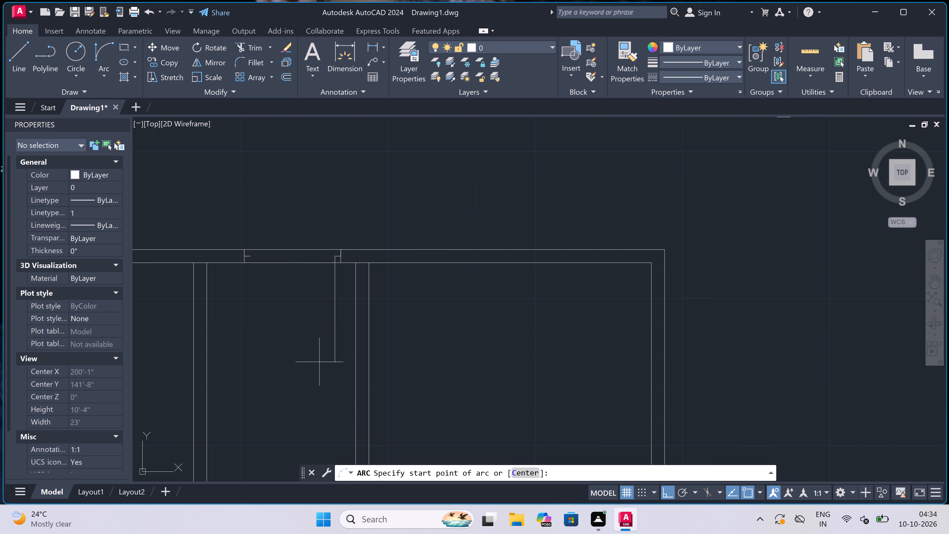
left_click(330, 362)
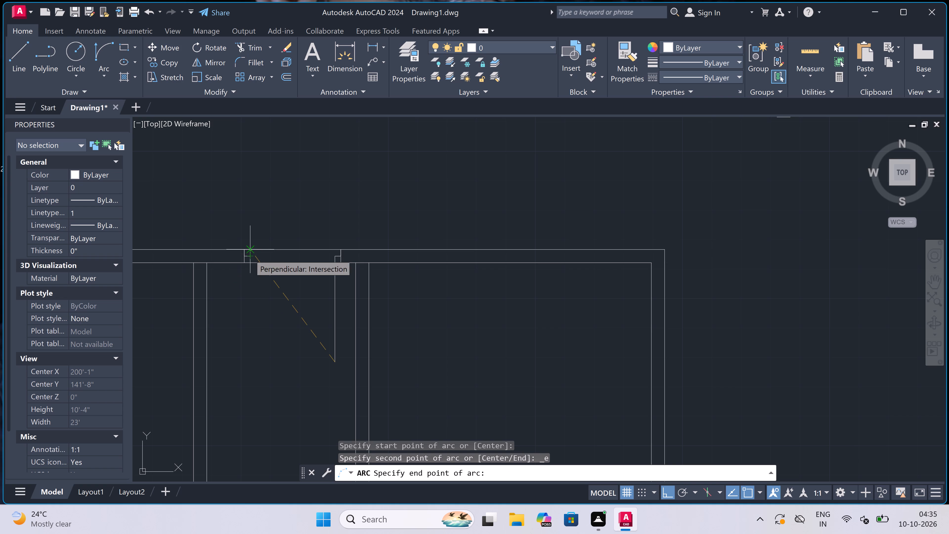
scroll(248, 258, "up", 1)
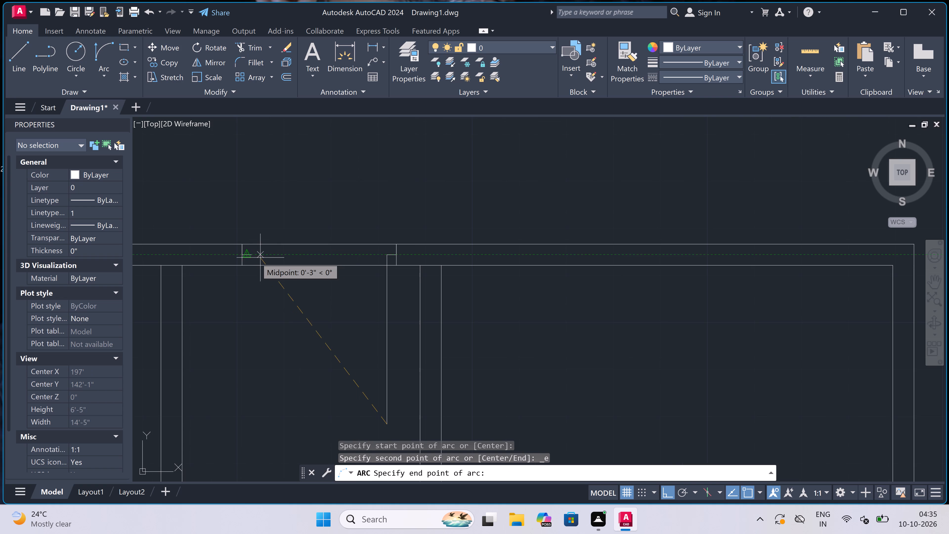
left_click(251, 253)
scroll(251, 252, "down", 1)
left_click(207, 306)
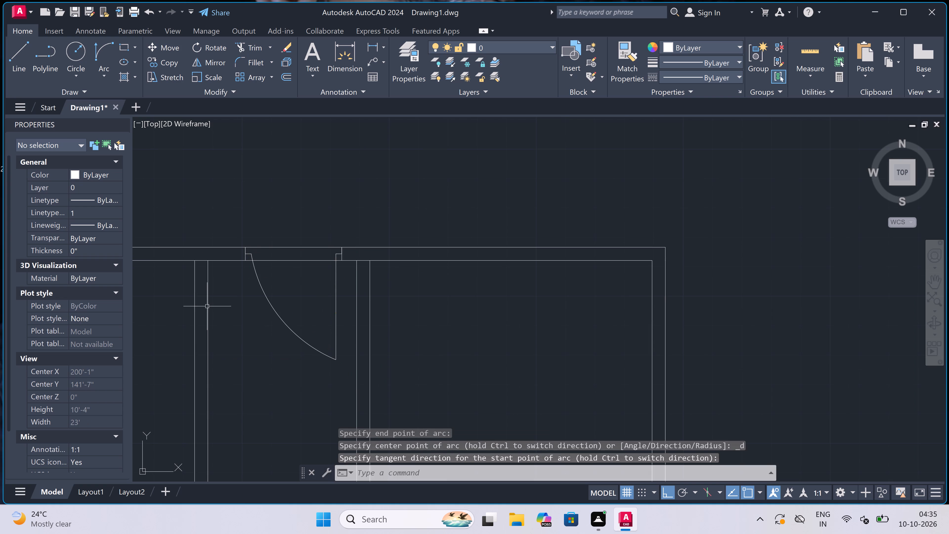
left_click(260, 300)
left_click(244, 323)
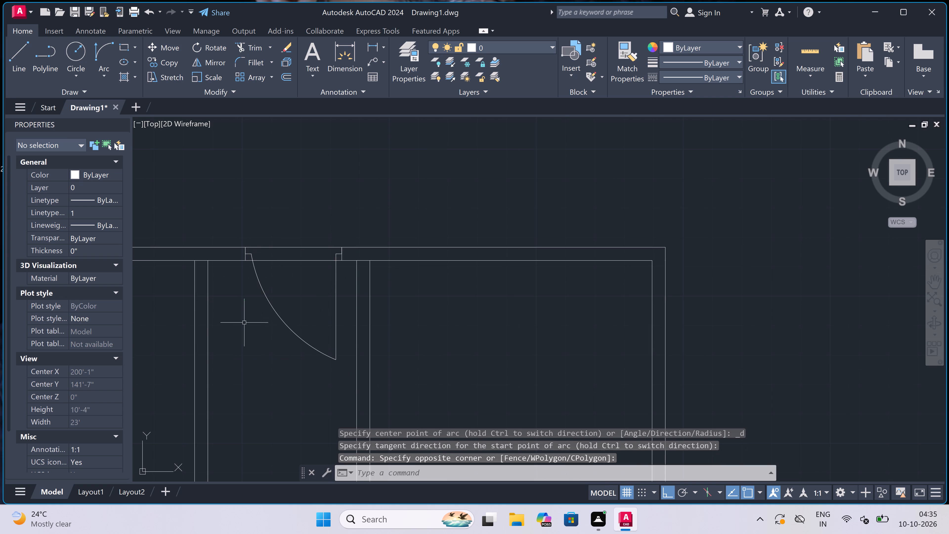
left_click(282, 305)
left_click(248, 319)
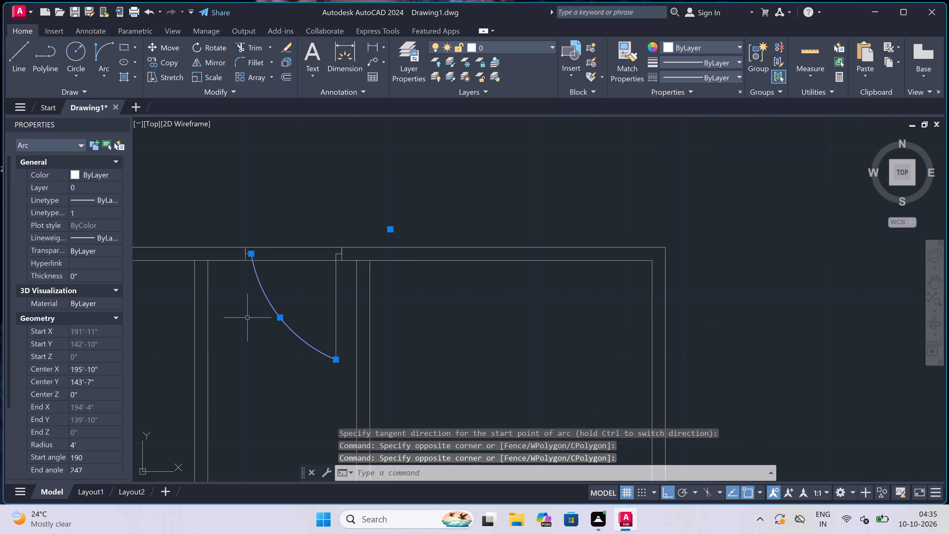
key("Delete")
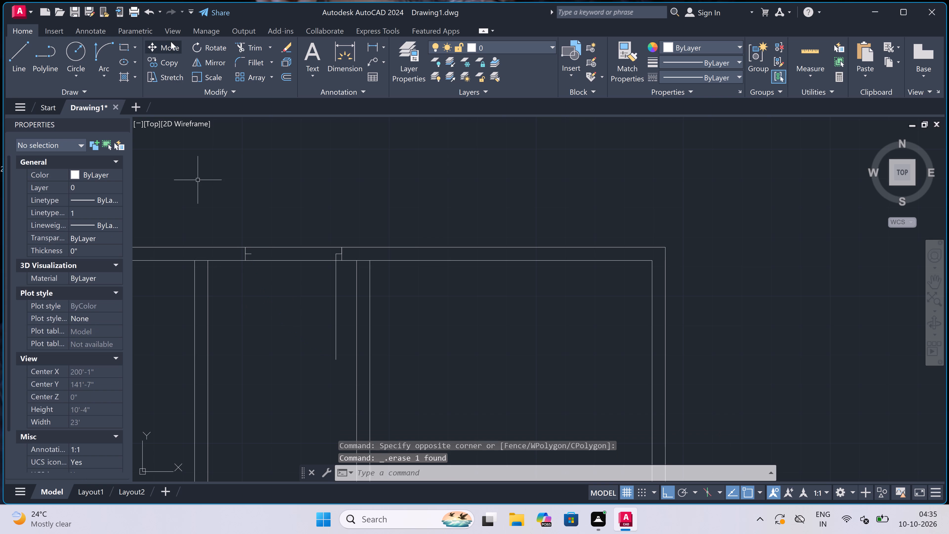
Draw the door swing arc from the leaf's south end to the west stop's end, starting tangent due west.
left_click(104, 49)
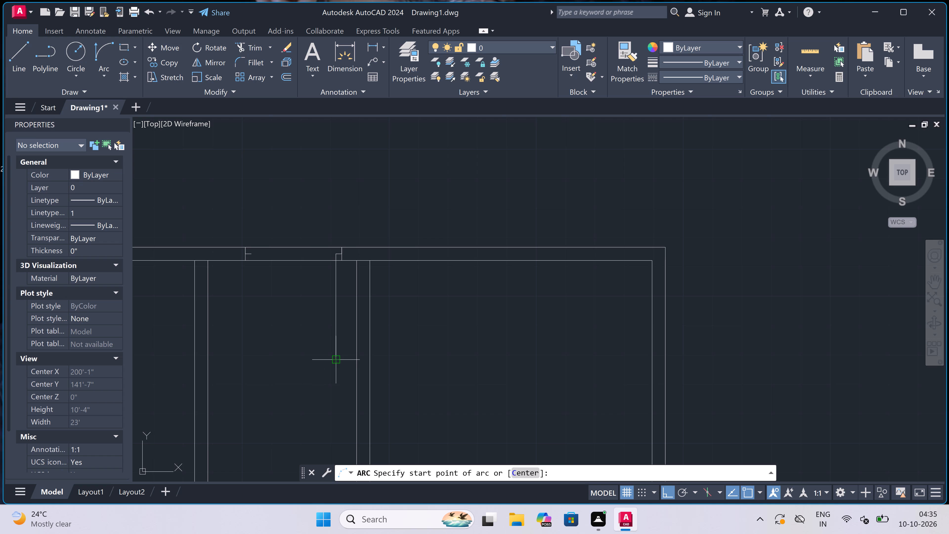
left_click(333, 359)
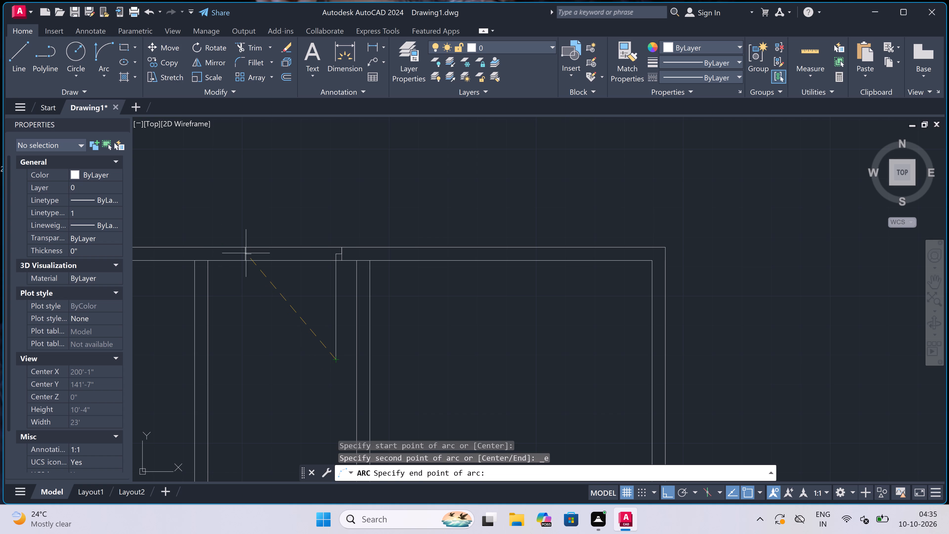
left_click(249, 254)
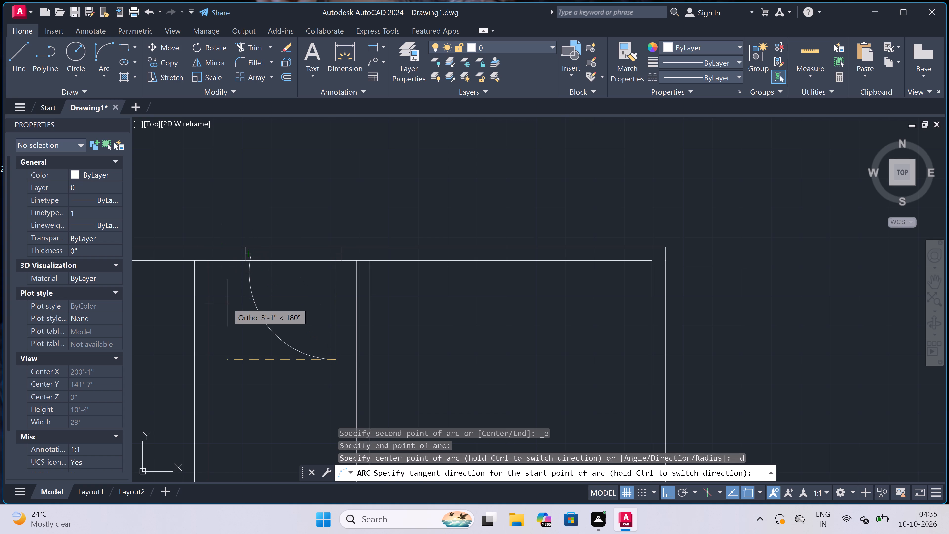
left_click(227, 303)
Trim both north wall lines between the two jambs to open the doorway.
type("tr")
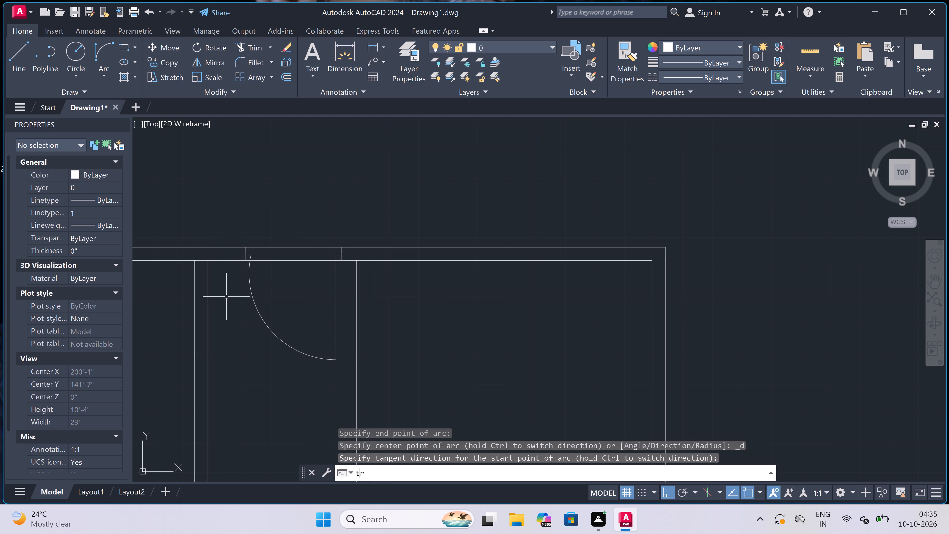
key("space")
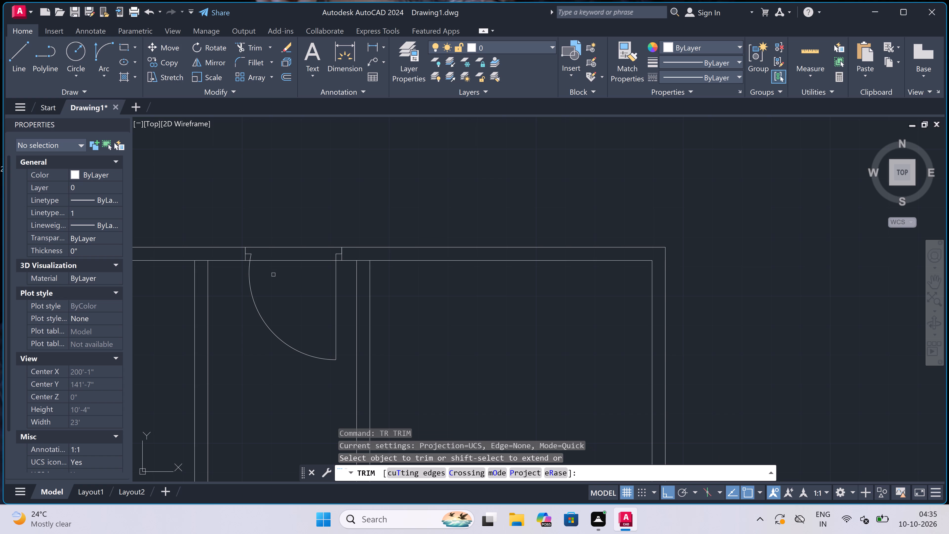
left_click(272, 274)
left_click(278, 211)
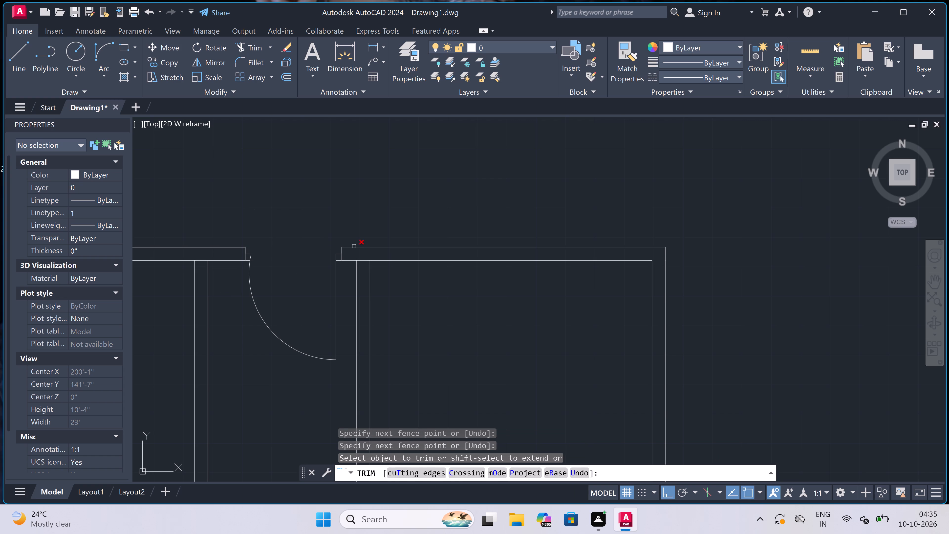
Trim the north wall's inner face line where the partitions east and west of the new door meet it.
scroll(360, 266, "up", 1)
left_click(361, 264)
left_click(360, 245)
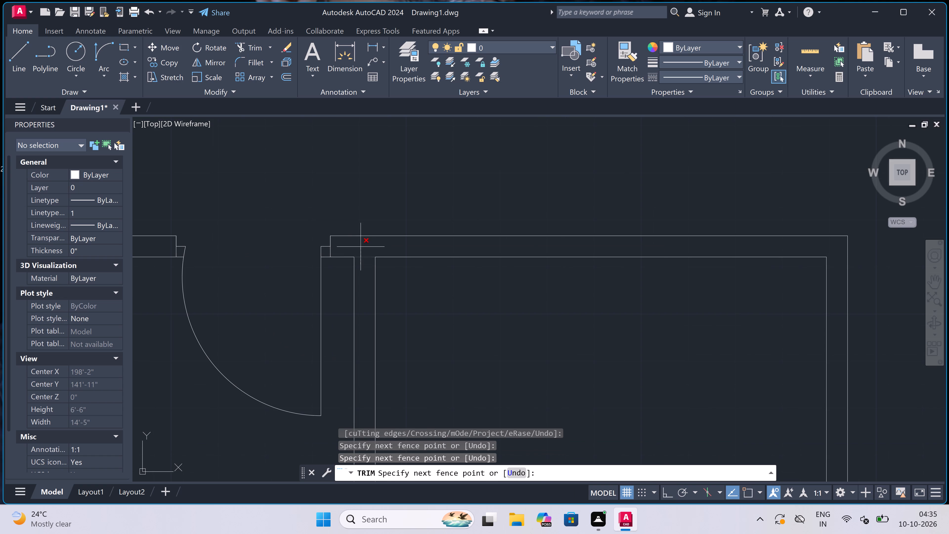
scroll(358, 243, "down", 2)
scroll(245, 246, "up", 1)
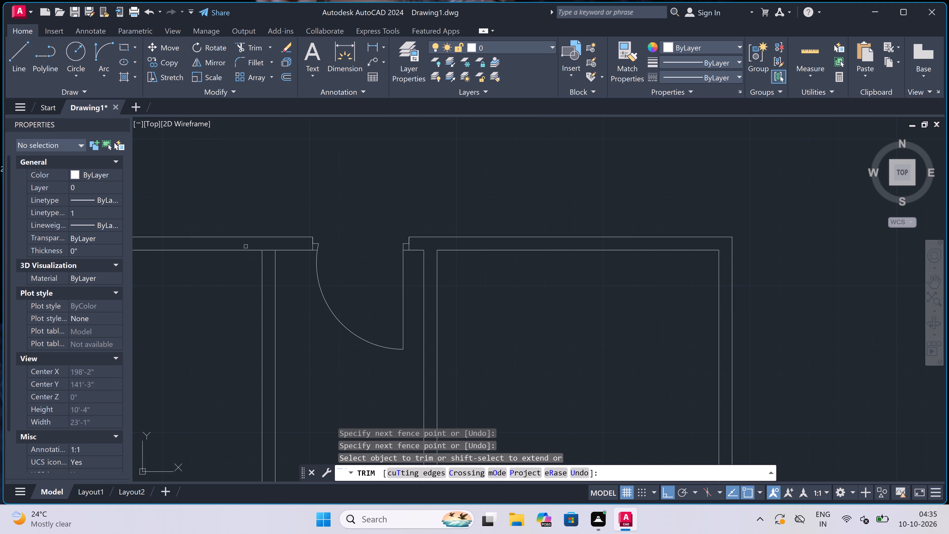
scroll(278, 253, "up", 1)
left_click(258, 256)
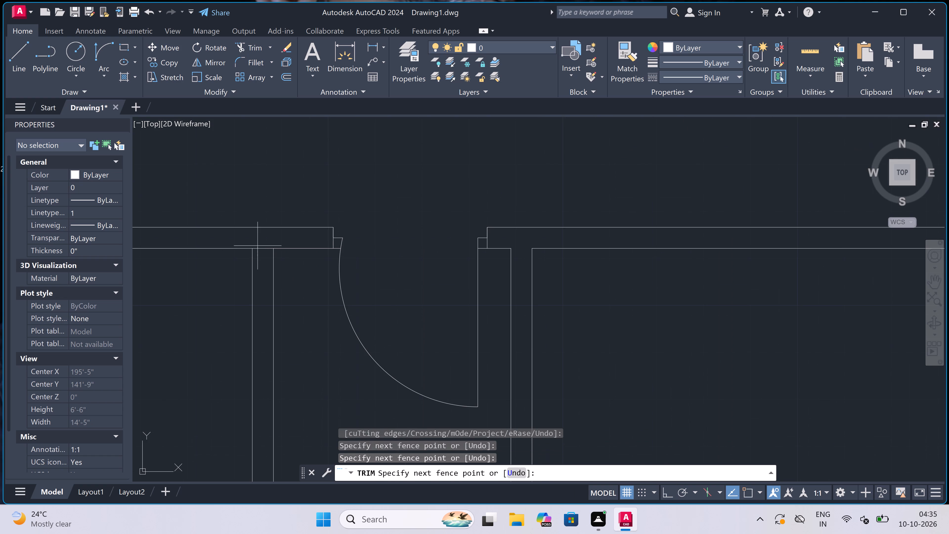
left_click(259, 242)
Trim both lines of the east-west partition between the two vertical partitions flanking the door passage.
scroll(260, 238, "down", 4)
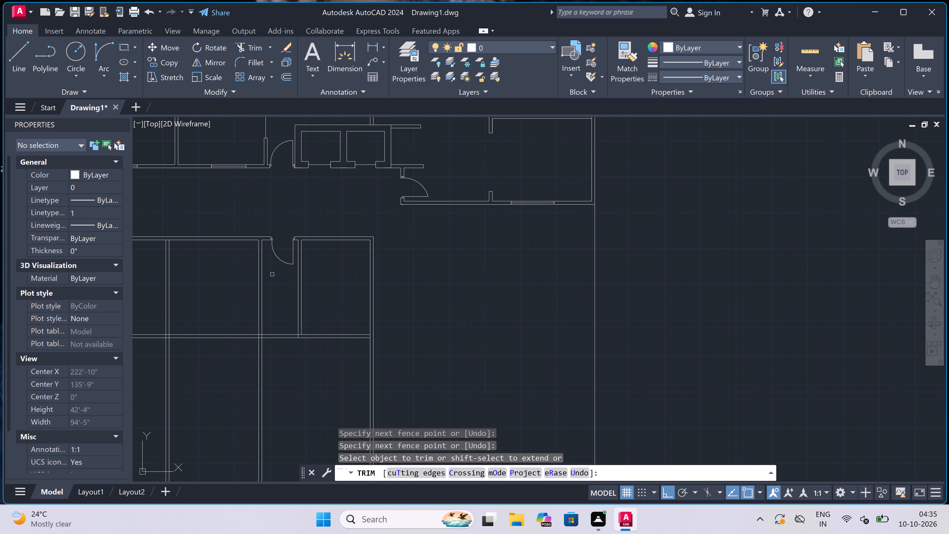
scroll(267, 248, "down", 1)
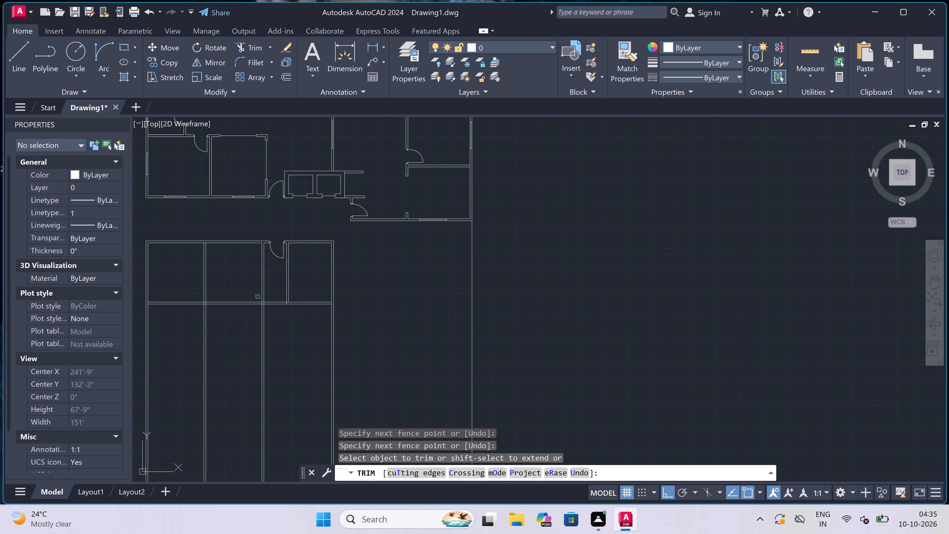
scroll(268, 319, "up", 2)
left_click(274, 312)
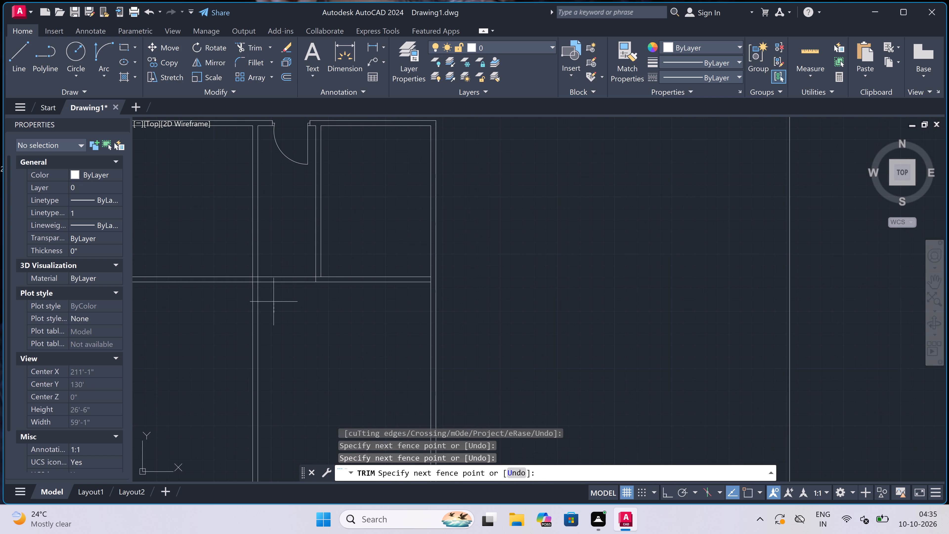
left_click(272, 264)
Trim off both lines of the partition west of the door where they run south beyond the east-west partition.
scroll(269, 289, "down", 3)
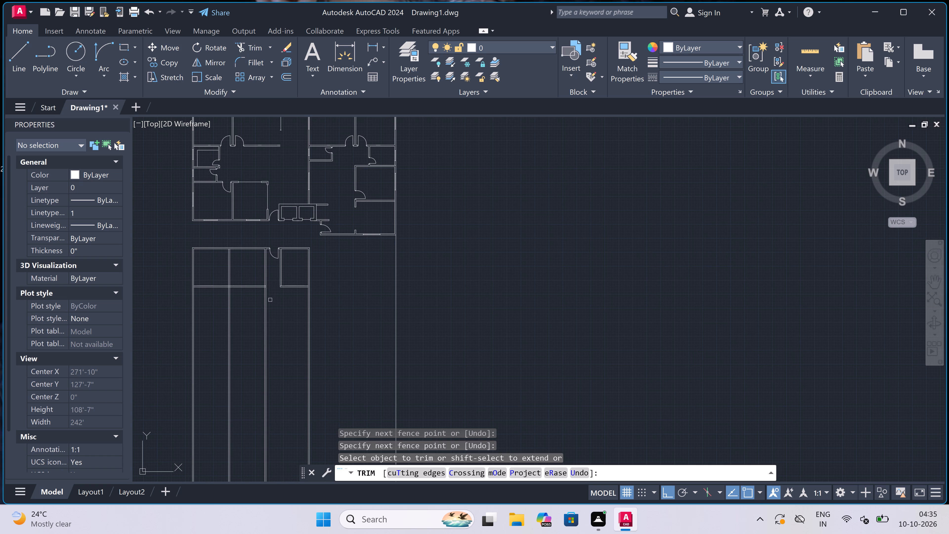
left_click(270, 300)
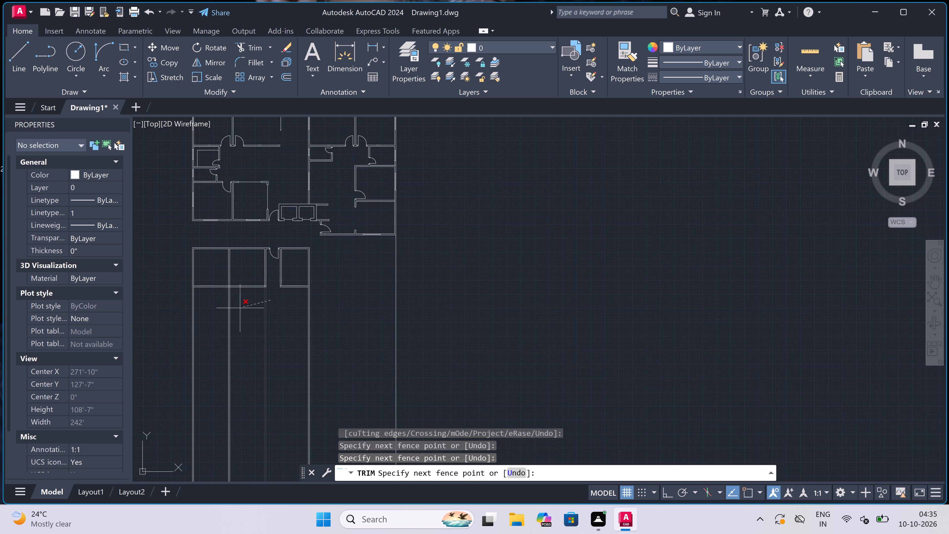
left_click(235, 310)
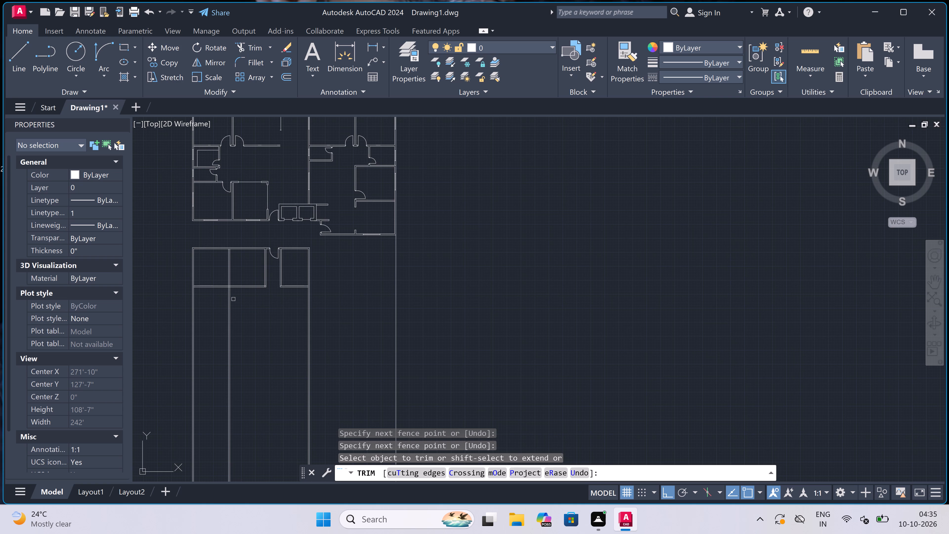
Trim the overlapping inner lines at the partition corner on the west side of the door passage.
scroll(260, 284, "up", 3)
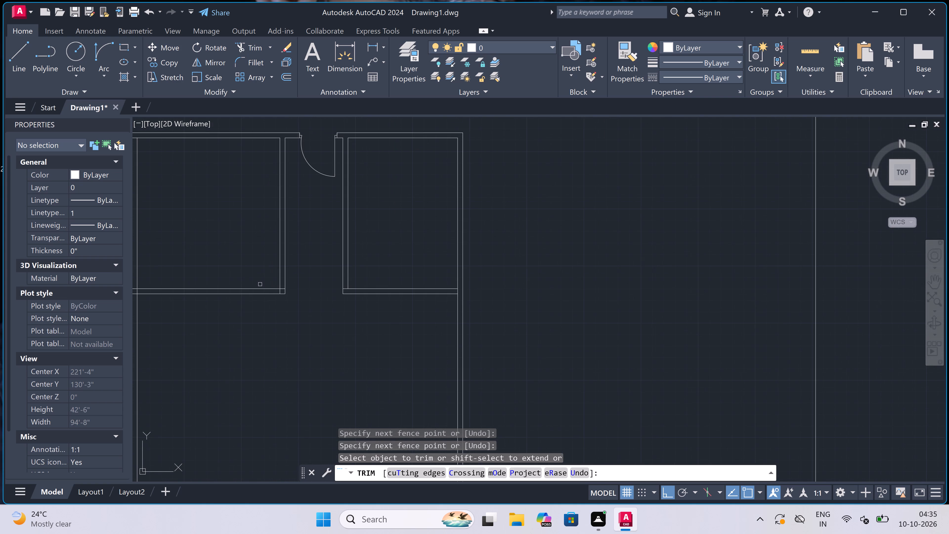
scroll(275, 292, "up", 4)
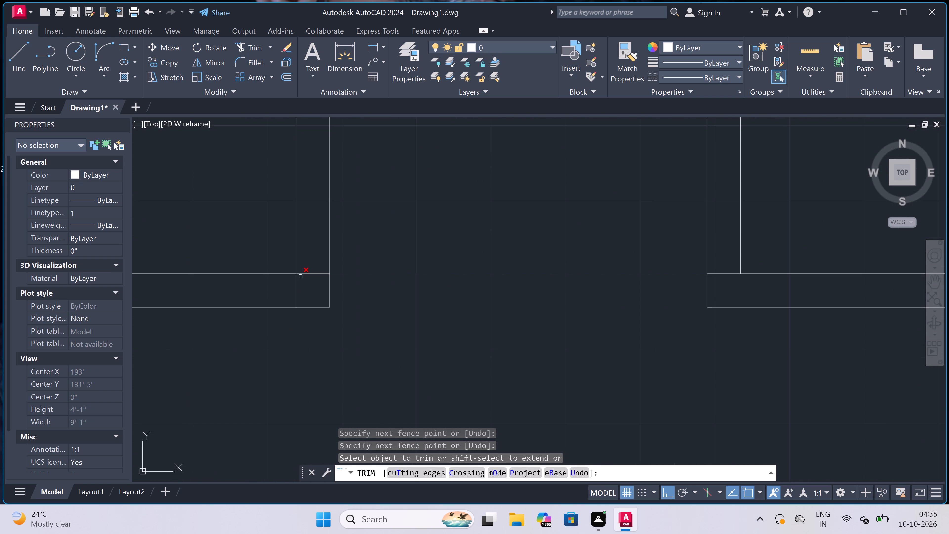
left_click(305, 269)
left_click(288, 294)
Trim the west outer wall's inner face line between the two faces of the east-west partition.
scroll(291, 289, "down", 6)
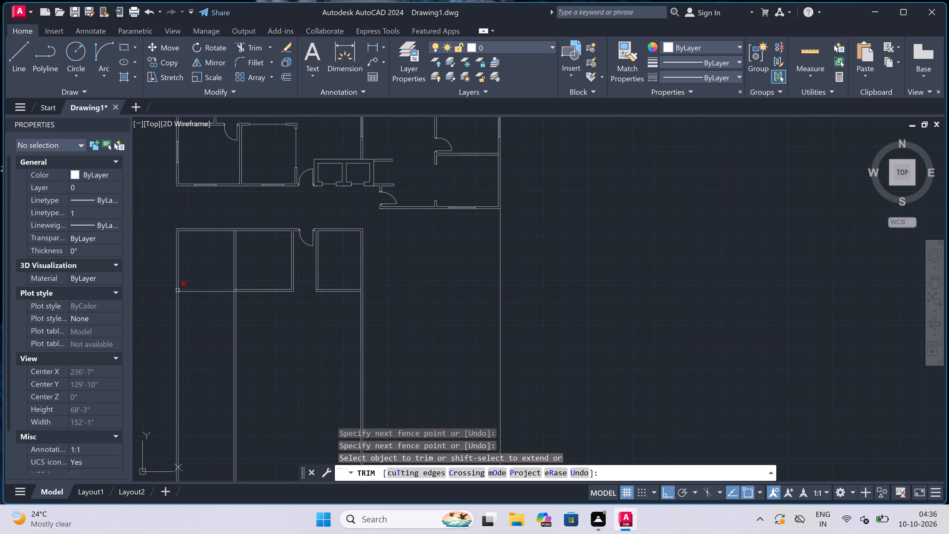
scroll(174, 290, "up", 5)
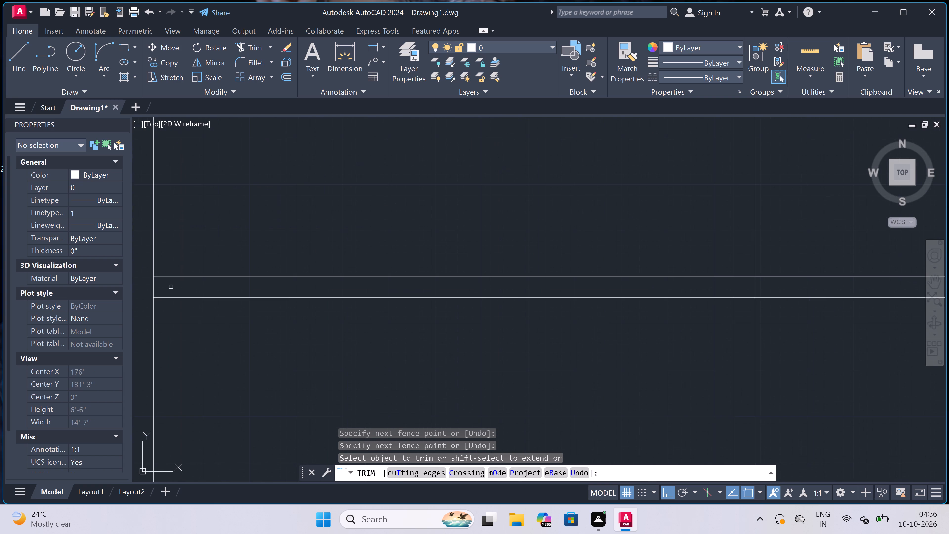
scroll(171, 287, "down", 2)
scroll(170, 287, "up", 2)
scroll(170, 287, "down", 4)
scroll(164, 286, "up", 4)
scroll(194, 289, "up", 2)
left_click(178, 289)
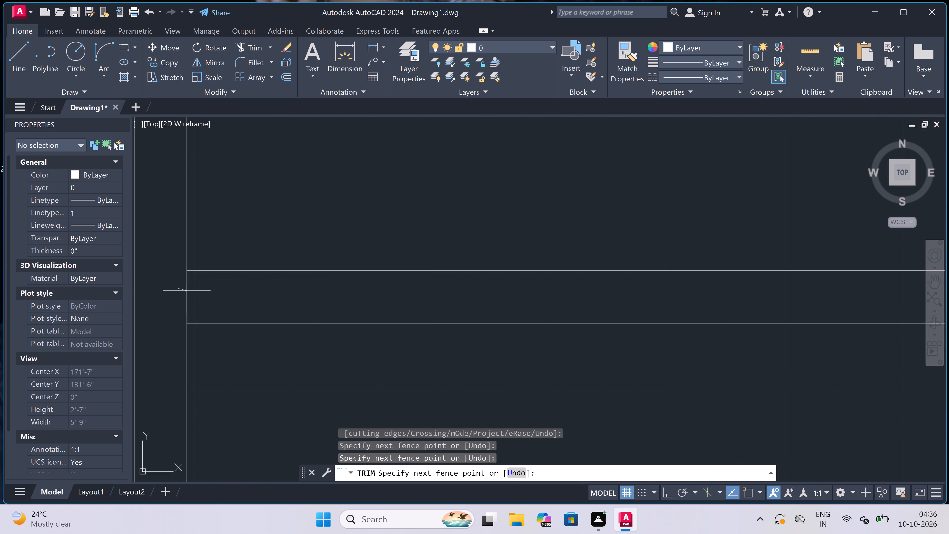
left_click(209, 292)
At the westernmost vertical partition's crossing with the east-west partition, trim the vertical lines inside the crossing and the north face line across it.
scroll(208, 291, "down", 7)
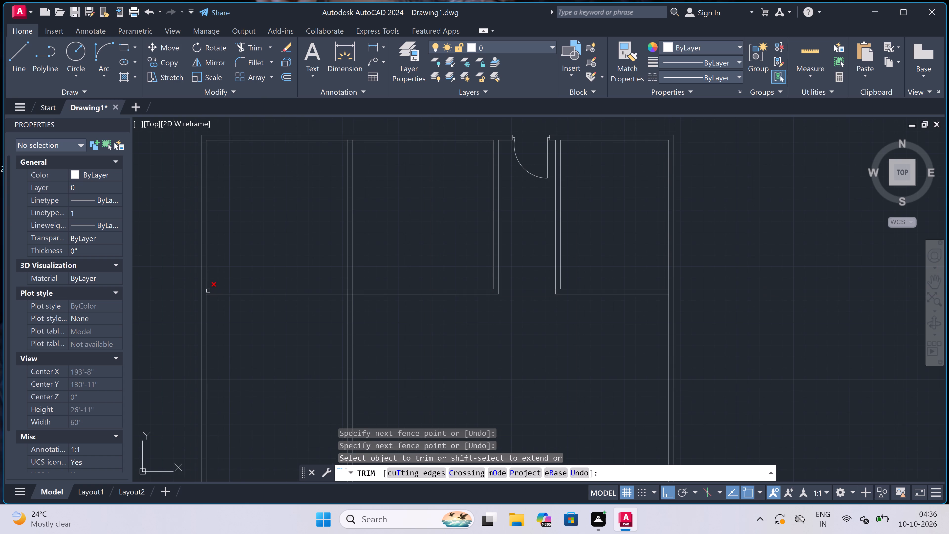
scroll(349, 303, "up", 3)
scroll(358, 257, "up", 2)
left_click(388, 255)
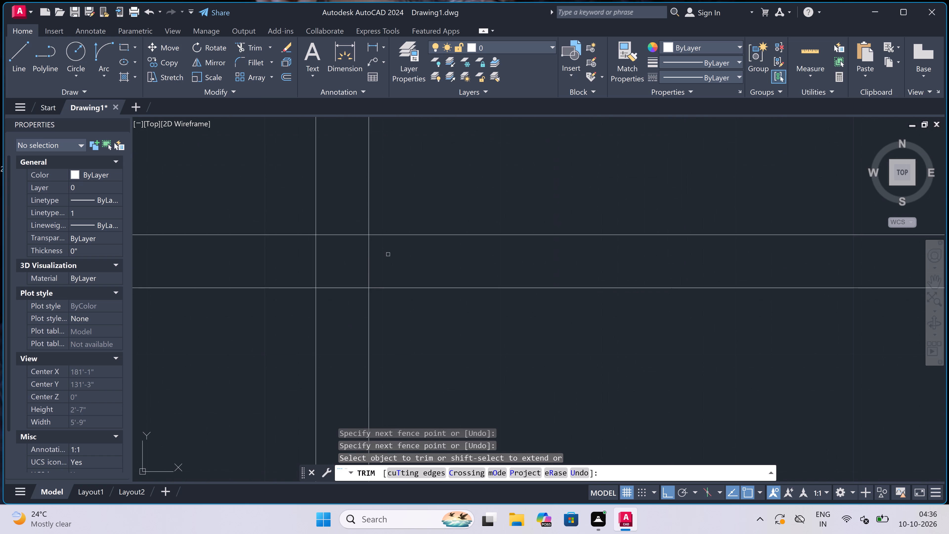
left_click(254, 268)
left_click(331, 202)
left_click(335, 282)
Trim the north wall's inner face line between the faces of the westernmost vertical partition.
scroll(336, 236, "down", 8)
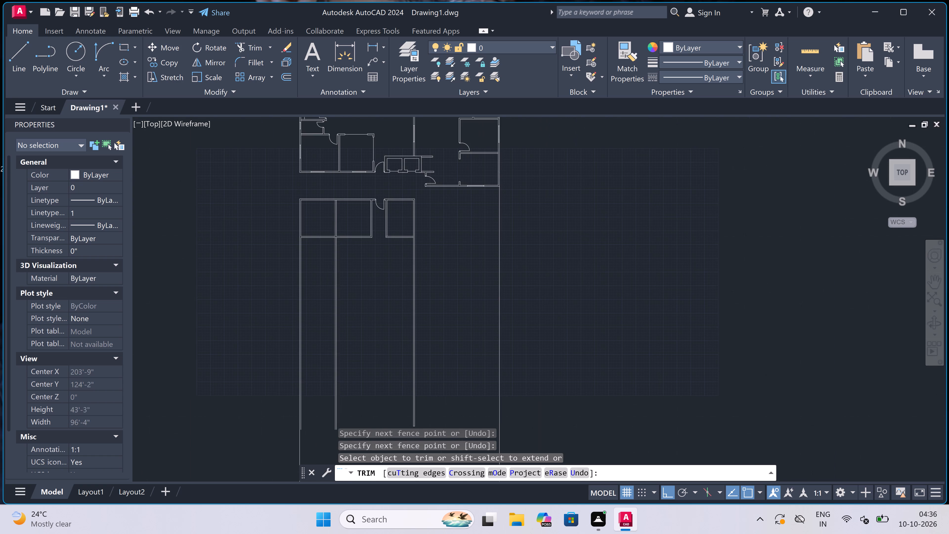
scroll(335, 196, "up", 4)
scroll(341, 228, "up", 2)
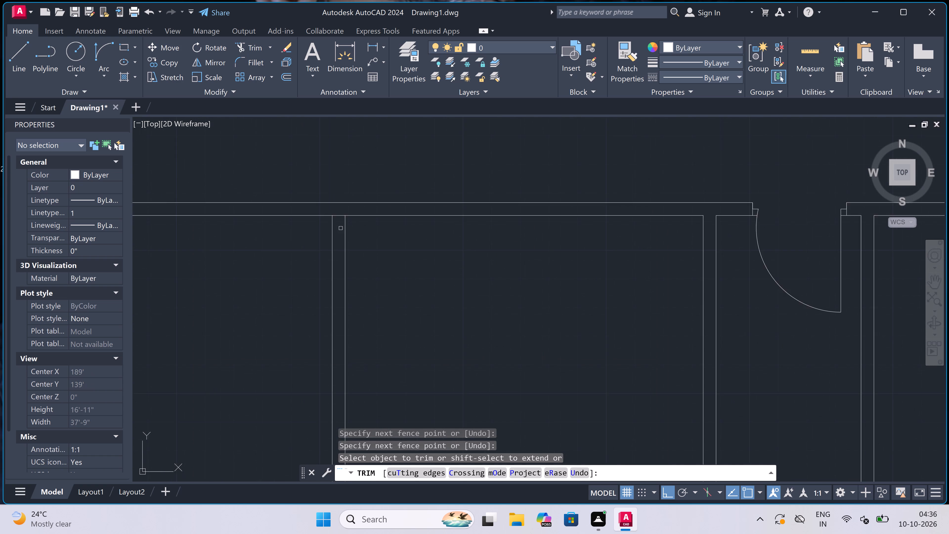
scroll(341, 228, "up", 2)
left_click(331, 169)
left_click(330, 226)
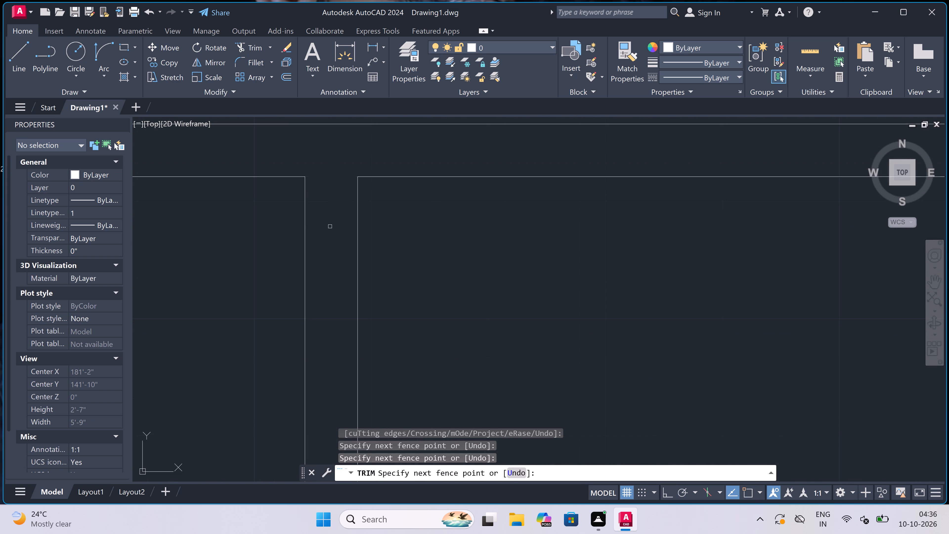
Draw a short line across the east-west partition on the south side of the middle room, marking the window's west end.
scroll(330, 225, "down", 7)
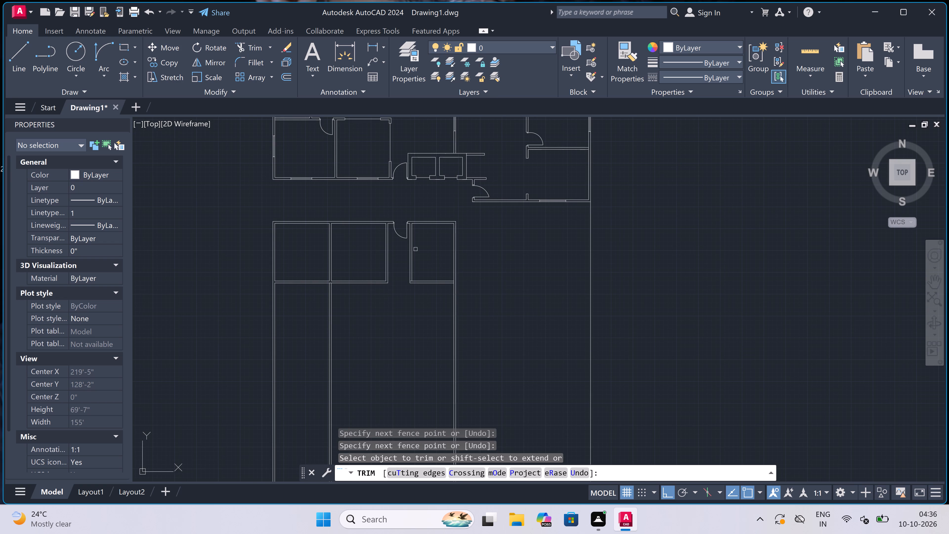
scroll(400, 247, "up", 2)
key("Escape")
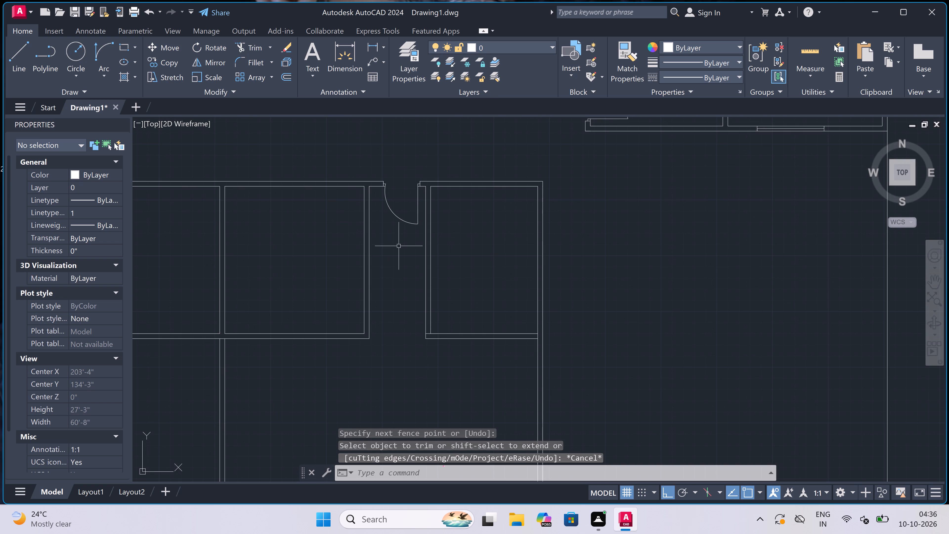
type("l")
key("space")
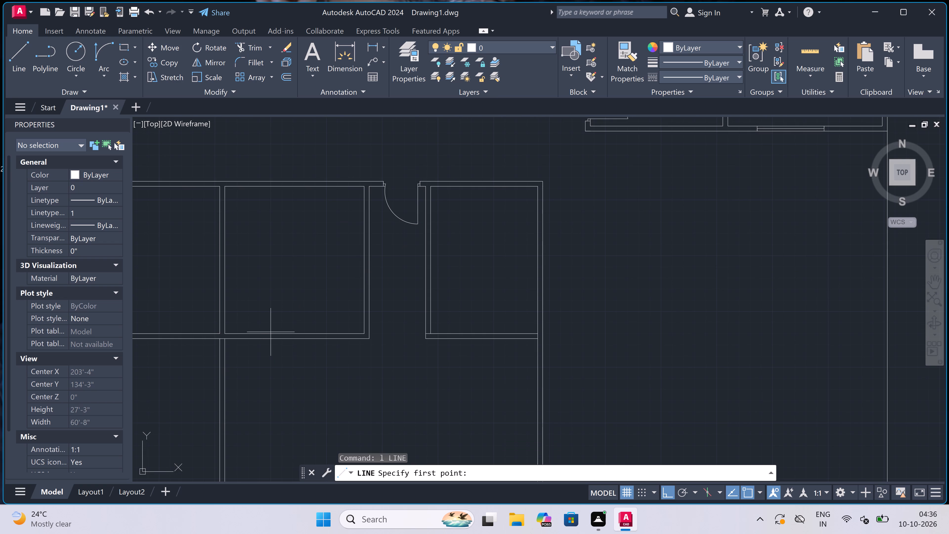
left_click(265, 332)
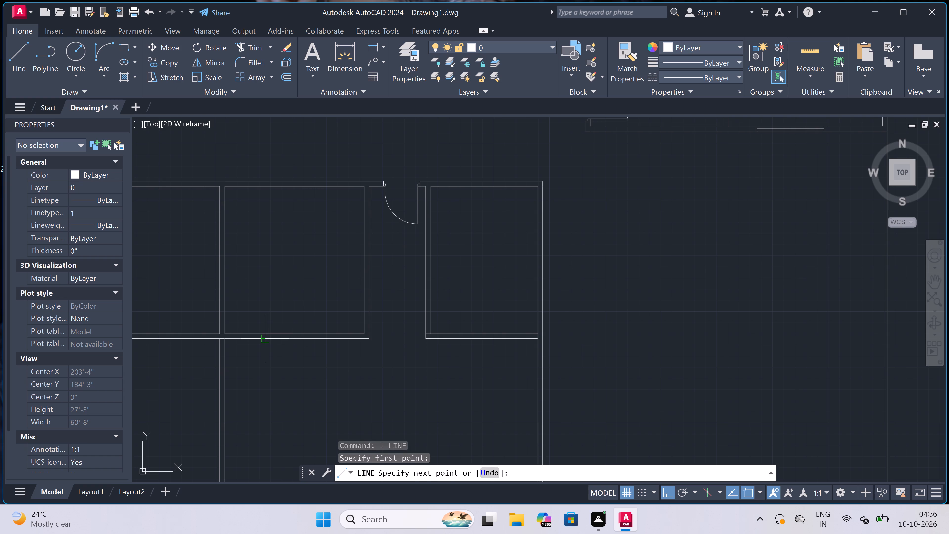
left_click(267, 339)
key("Escape")
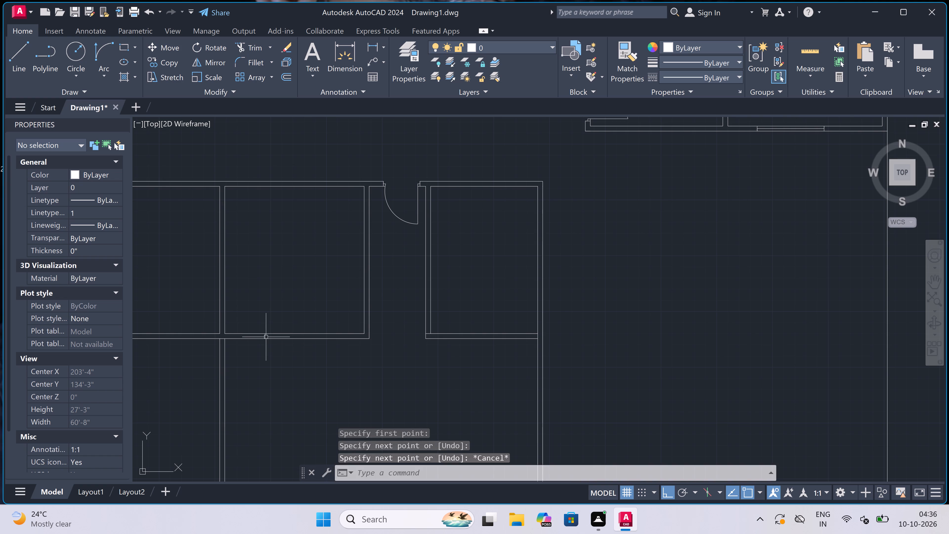
Draw the window's east end line across the middle room's south partition and a centre line back to the west end line.
key("space")
scroll(265, 336, "up", 1)
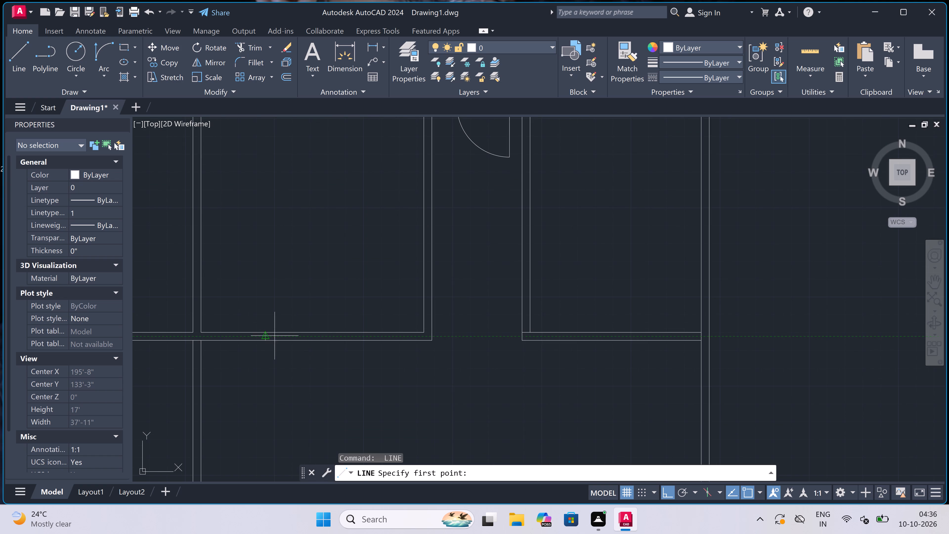
scroll(359, 332, "up", 1)
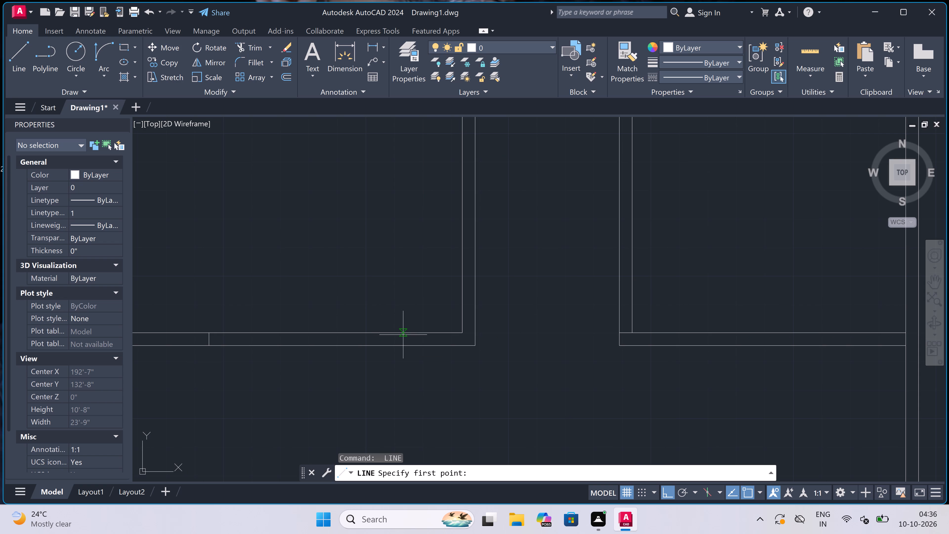
left_click(425, 335)
left_click(423, 346)
left_click(422, 338)
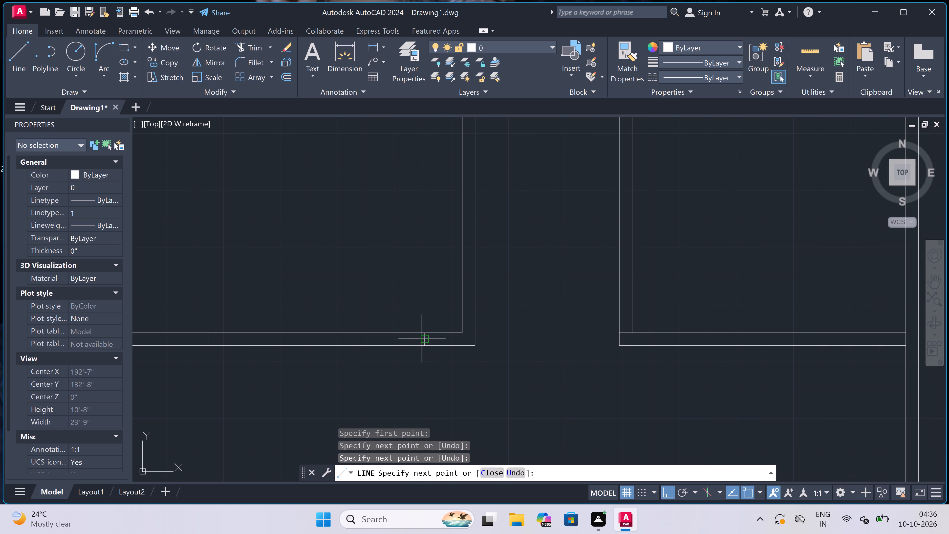
left_click(208, 338)
key("Escape")
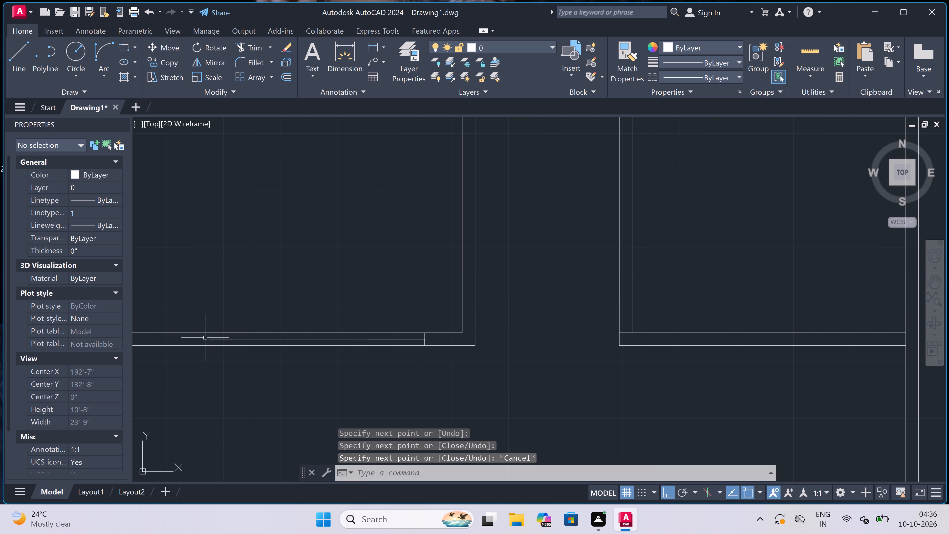
Draw a short line across the vertical partition west of the door passage, near its south end, marking the second window's south end.
key("space")
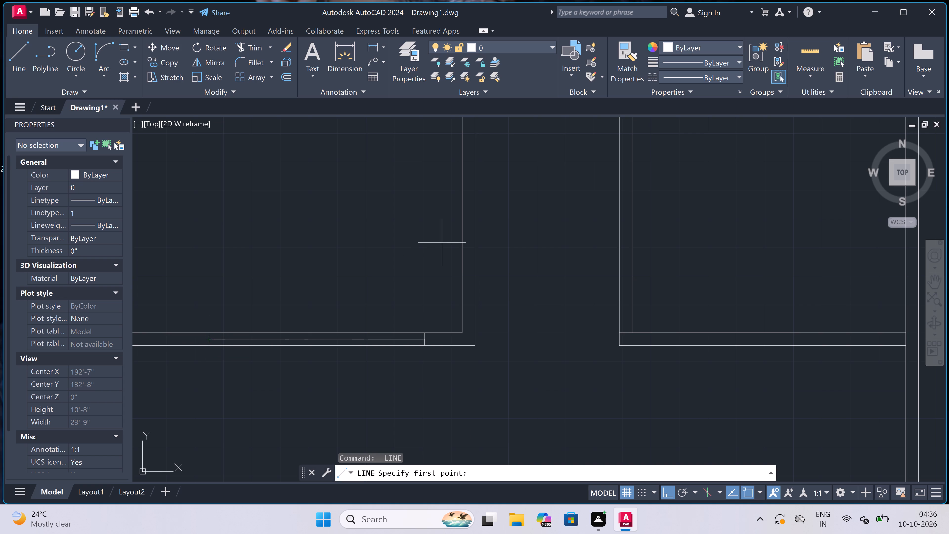
left_click(465, 275)
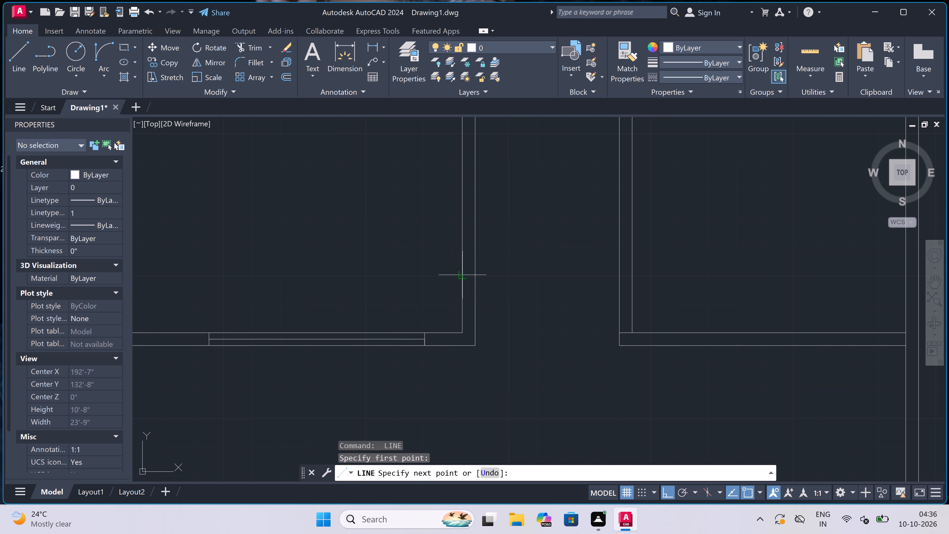
left_click(470, 274)
Draw the second window's centre line north from the end line's midpoint and close it with a line across both partition faces.
left_click(466, 272)
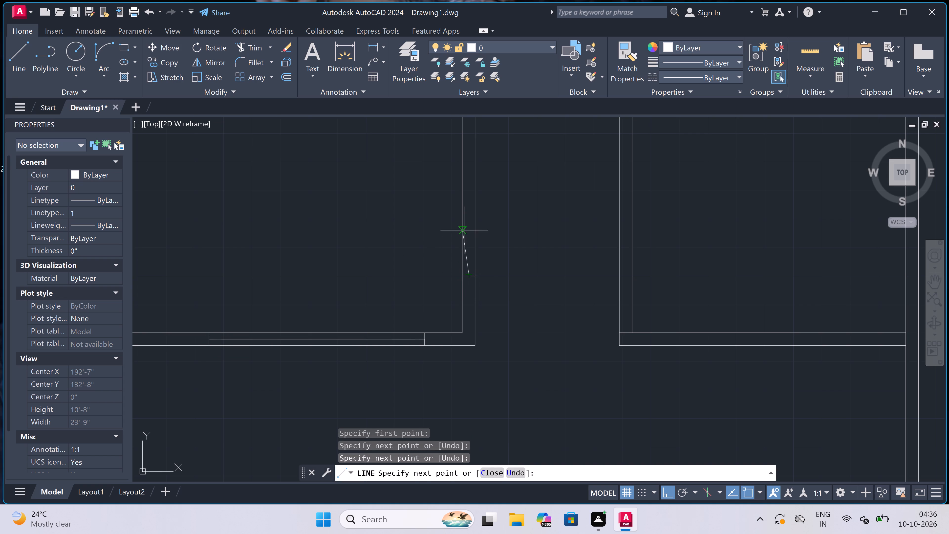
scroll(408, 266, "down", 3)
scroll(425, 240, "up", 3)
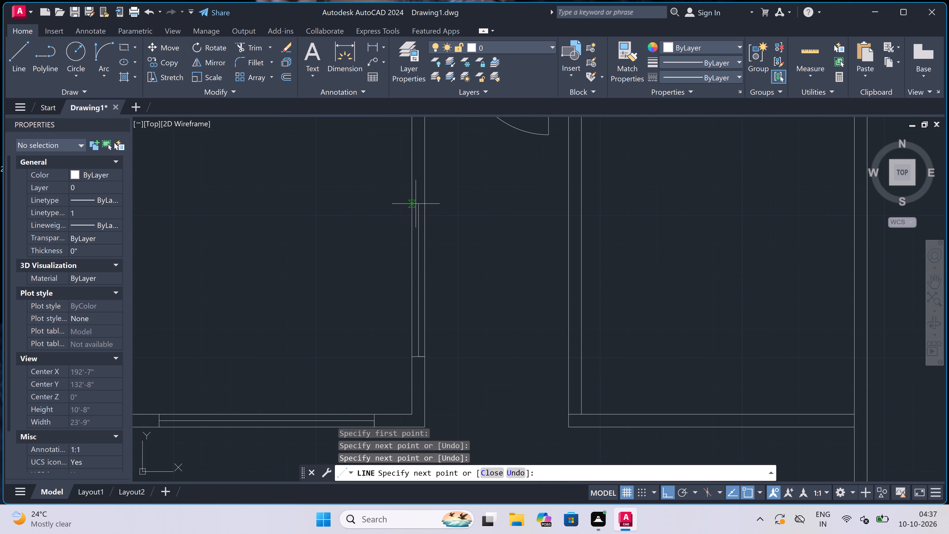
scroll(415, 202, "down", 3)
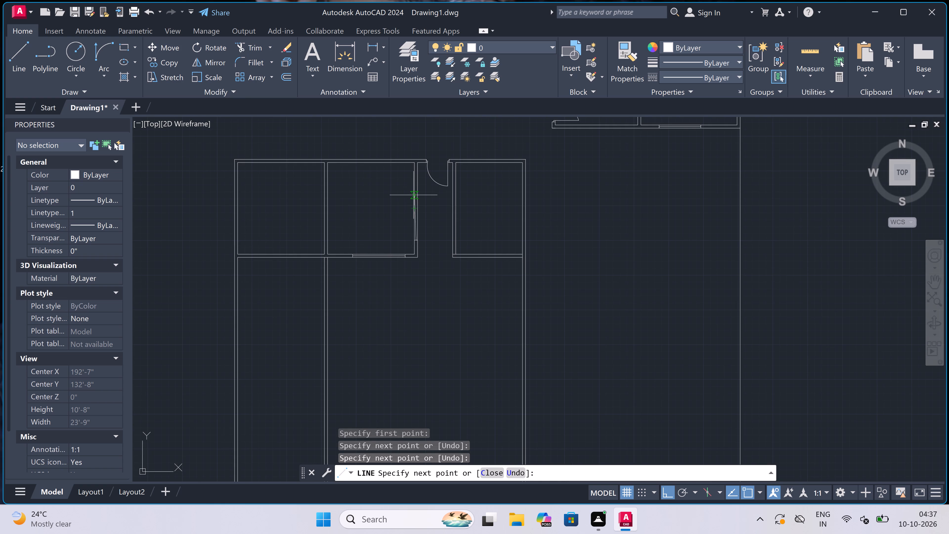
scroll(413, 184, "up", 3)
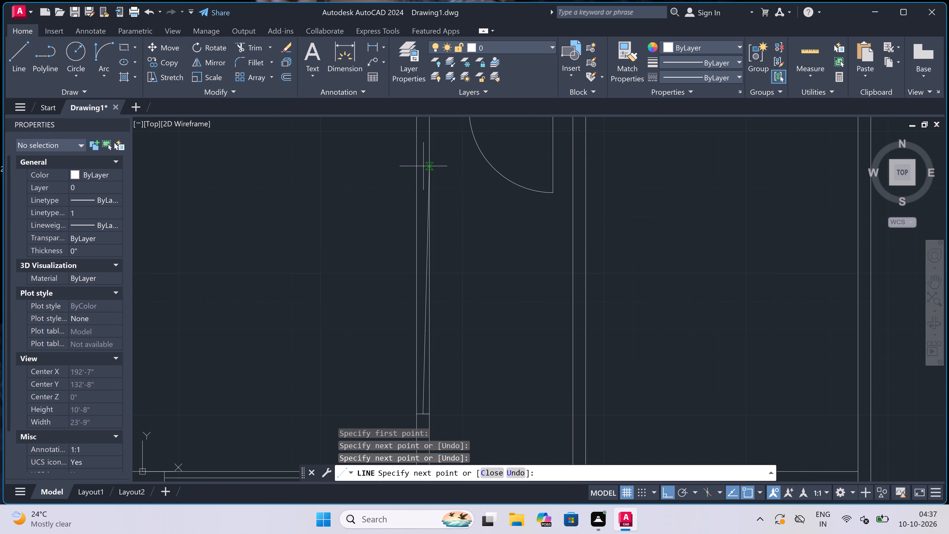
left_click(422, 176)
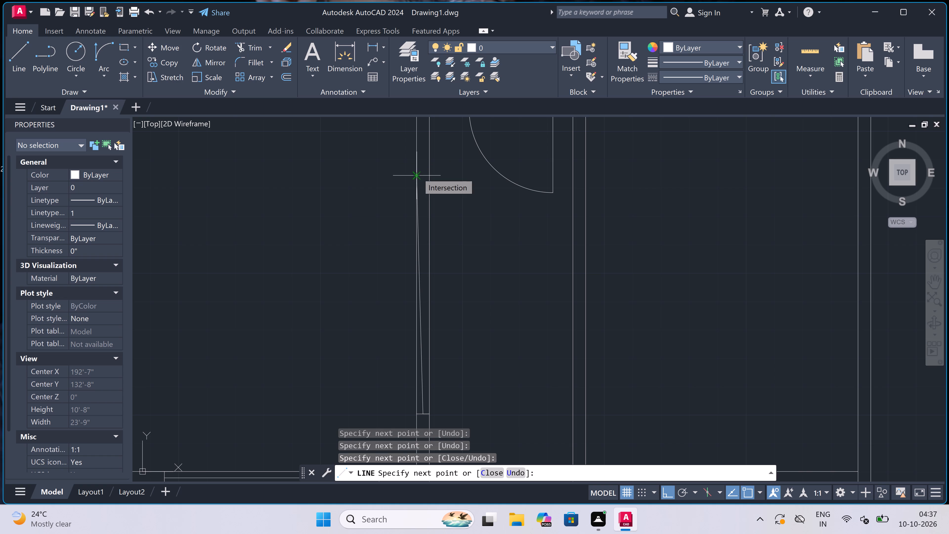
key("ctrl+z")
scroll(425, 172, "up", 2)
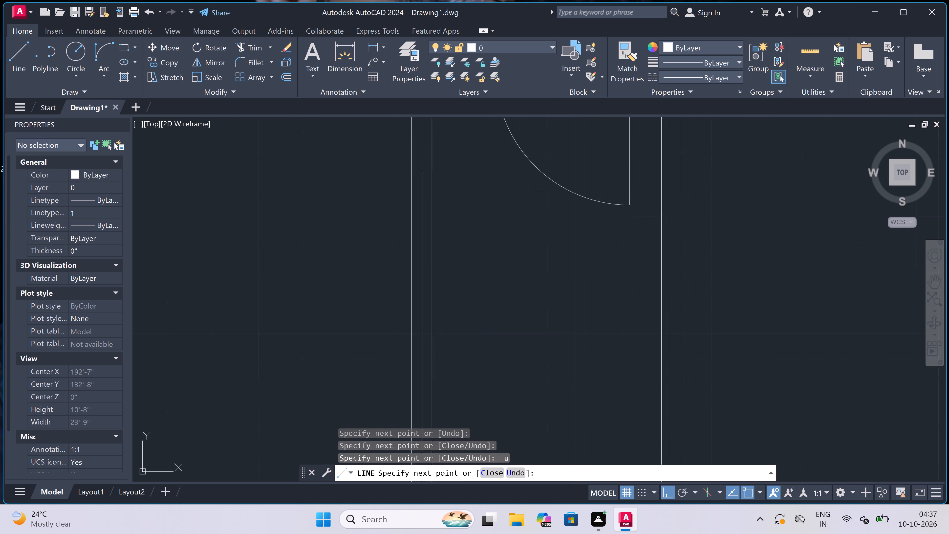
scroll(425, 172, "up", 1)
left_click(422, 174)
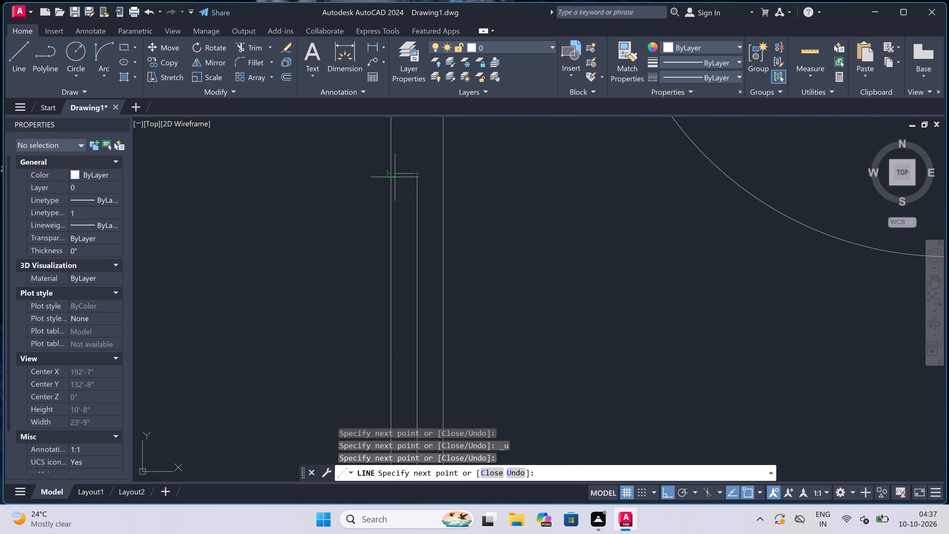
left_click(391, 174)
left_click(441, 173)
key("Escape")
Trim both faces of the vertical partition west of the door passage between the window's end lines.
type("tr")
key("space")
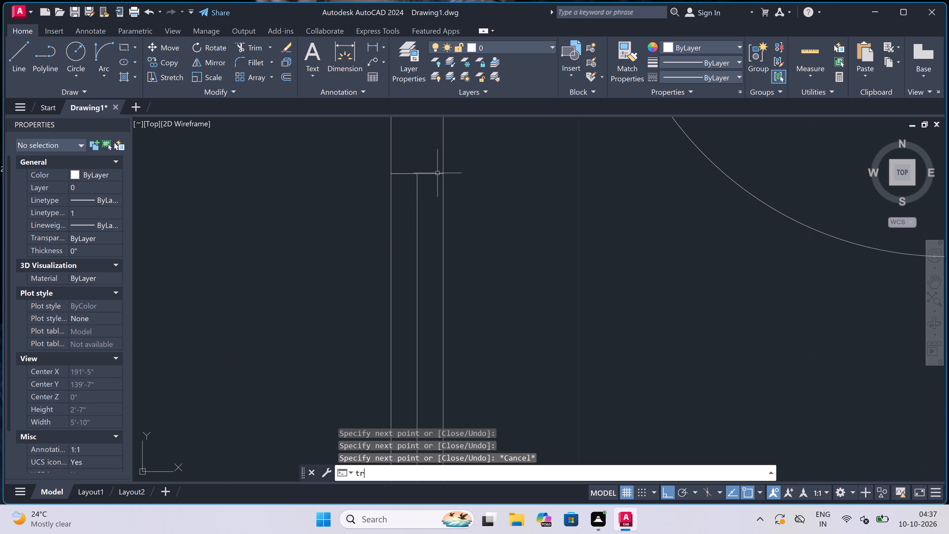
scroll(428, 179, "down", 3)
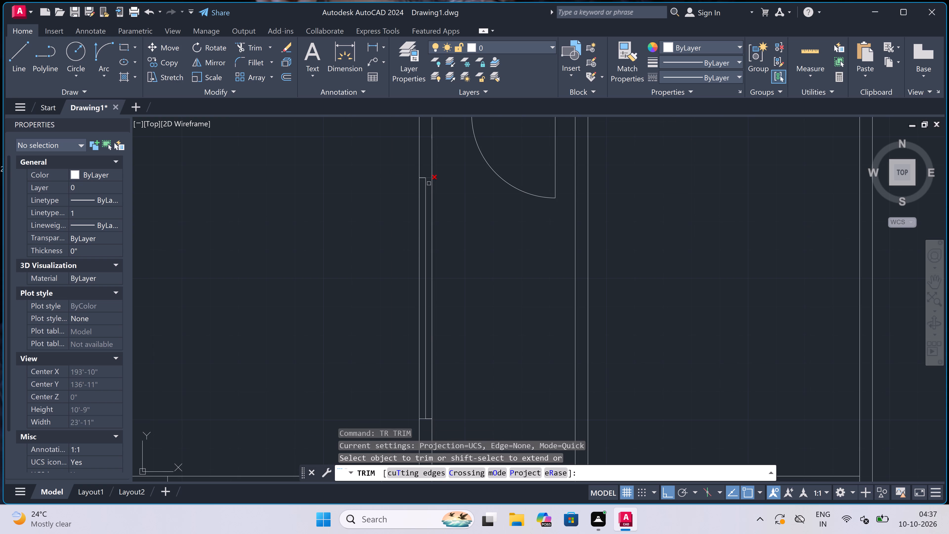
scroll(435, 205, "down", 1)
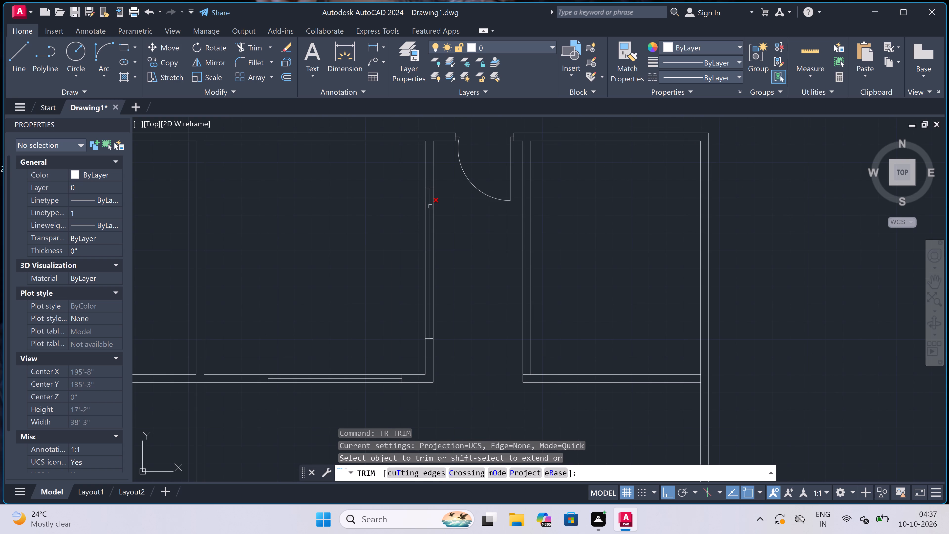
left_click(432, 206)
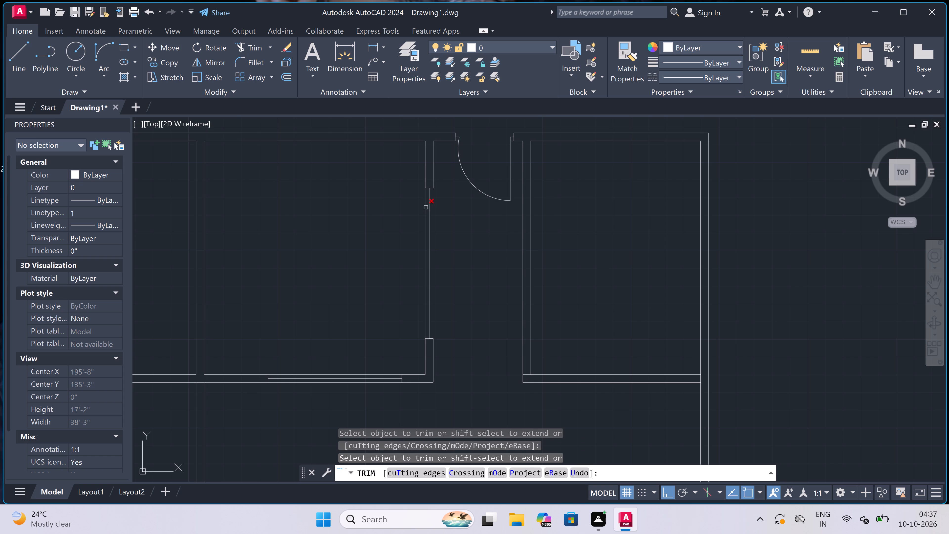
left_click(426, 207)
Trim both faces of the middle room's south partition between the window's end lines.
scroll(382, 262, "down", 3)
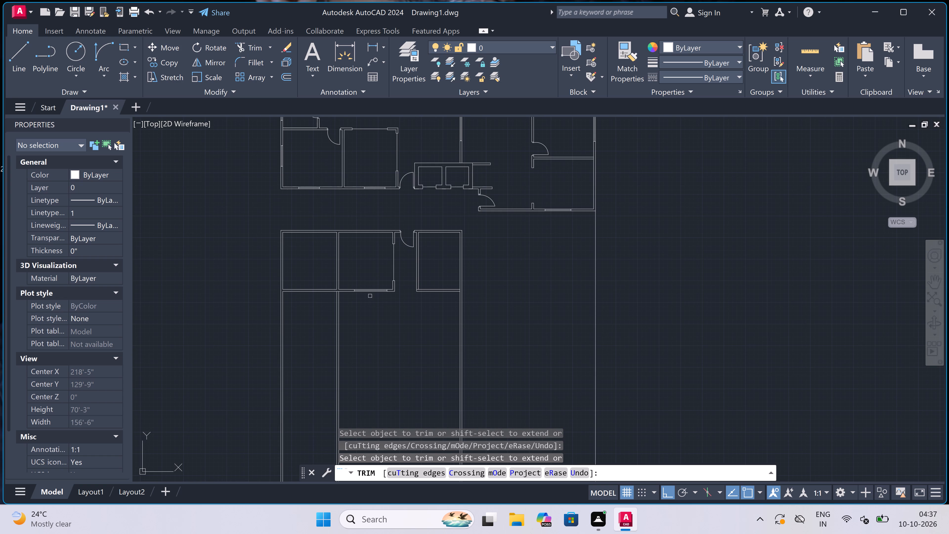
scroll(369, 298, "up", 3)
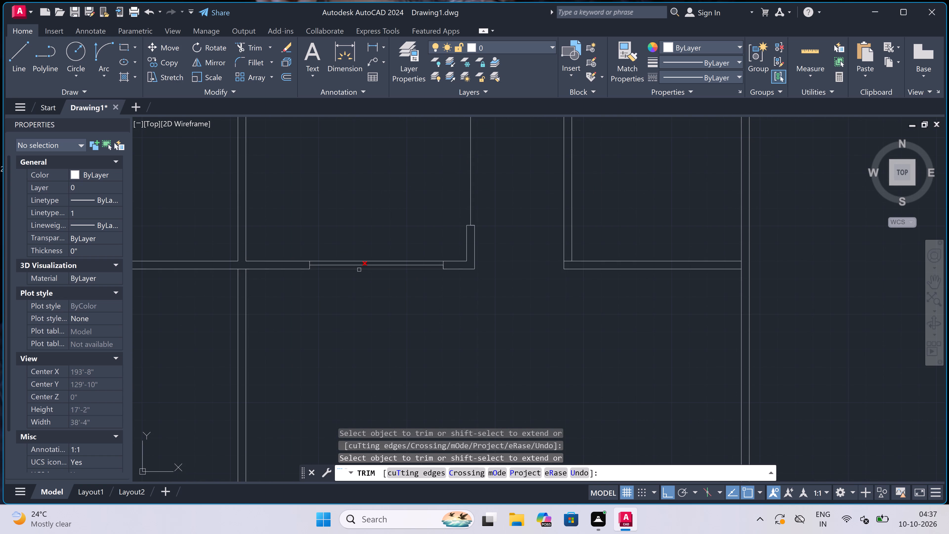
left_click(359, 270)
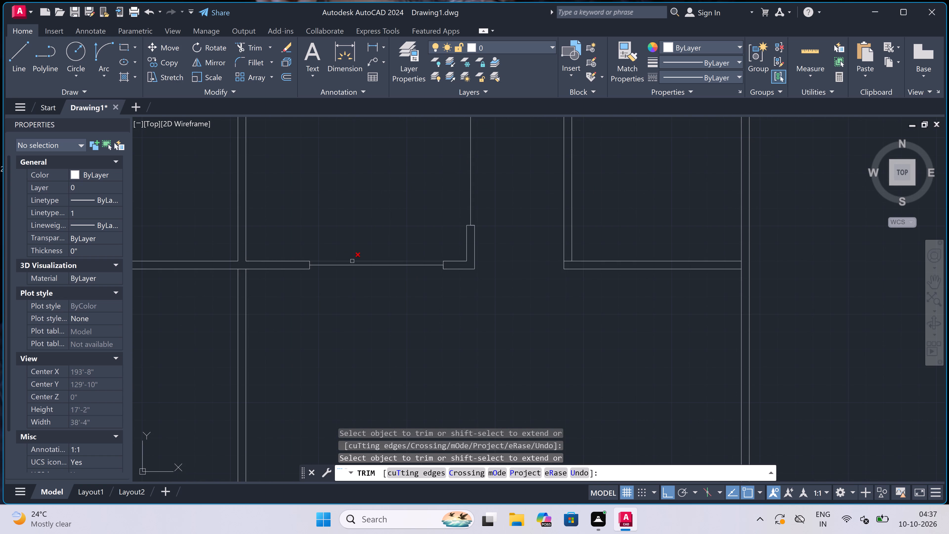
left_click(352, 261)
scroll(334, 244, "down", 4)
scroll(322, 237, "up", 1)
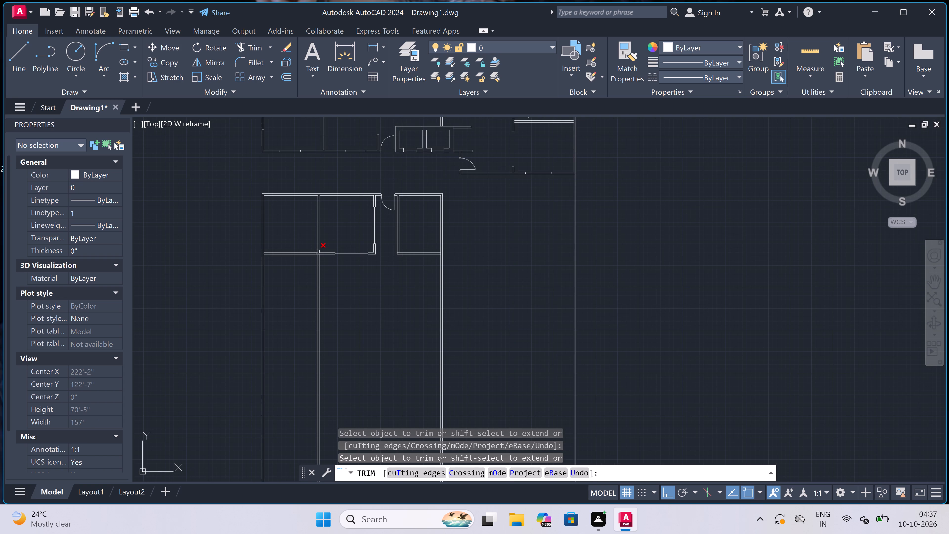
scroll(312, 250, "up", 3)
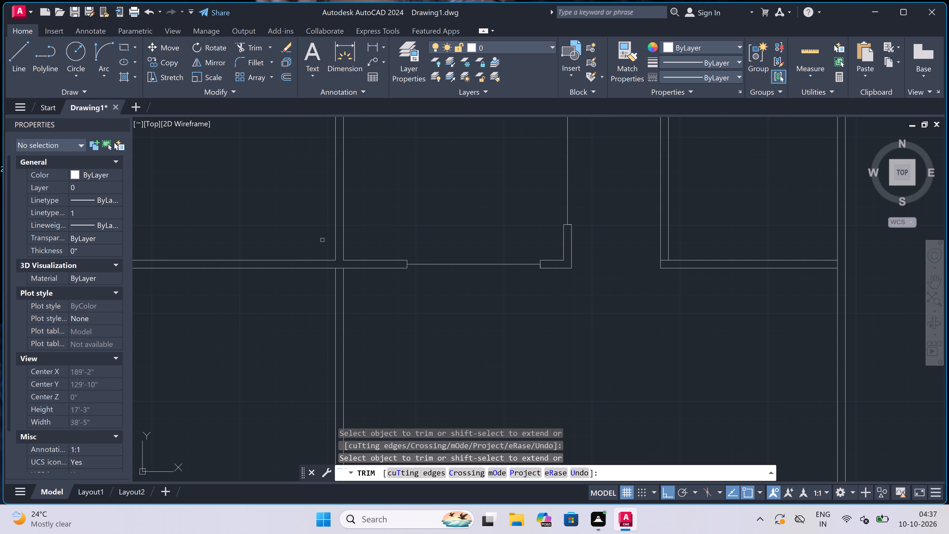
key("Escape")
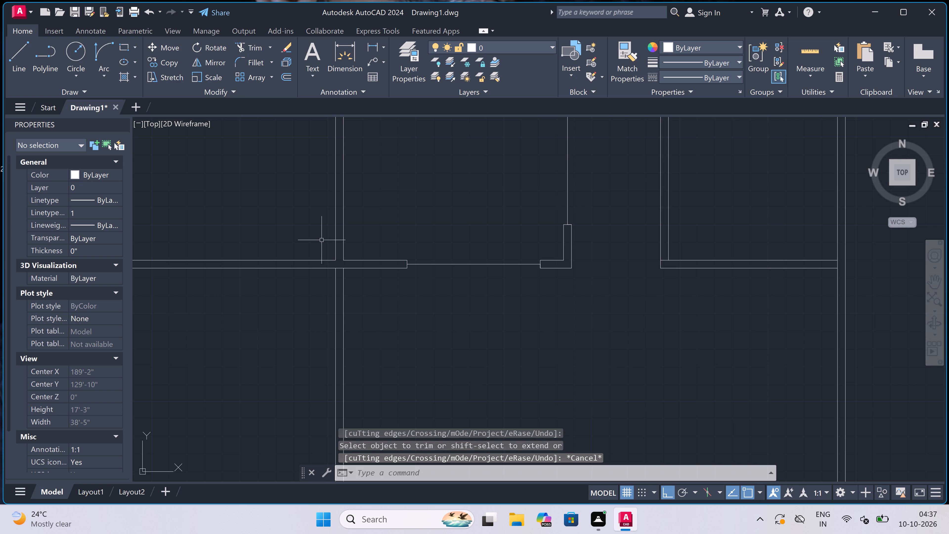
Draw a short line across the west room's south partition, just west of the westernmost vertical partition, marking a window end.
type("l")
key("space")
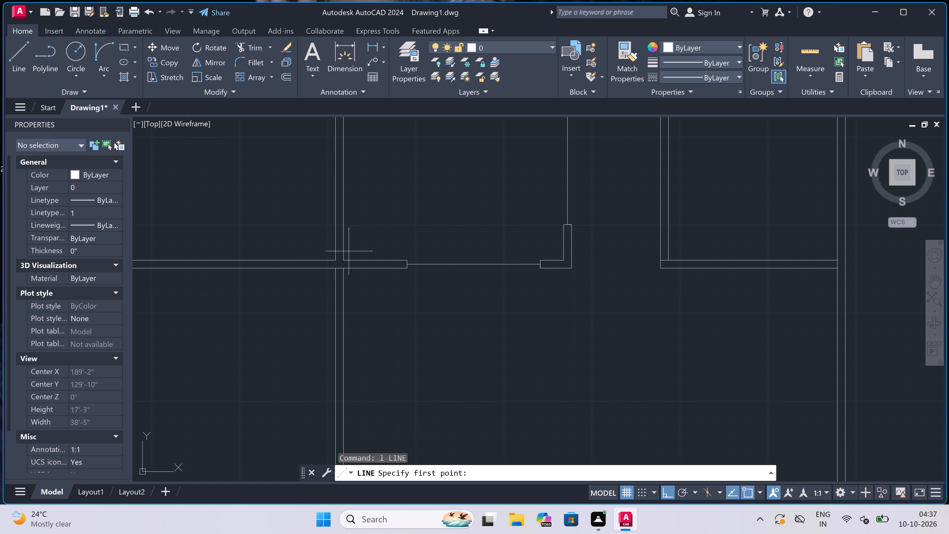
scroll(327, 264, "up", 2)
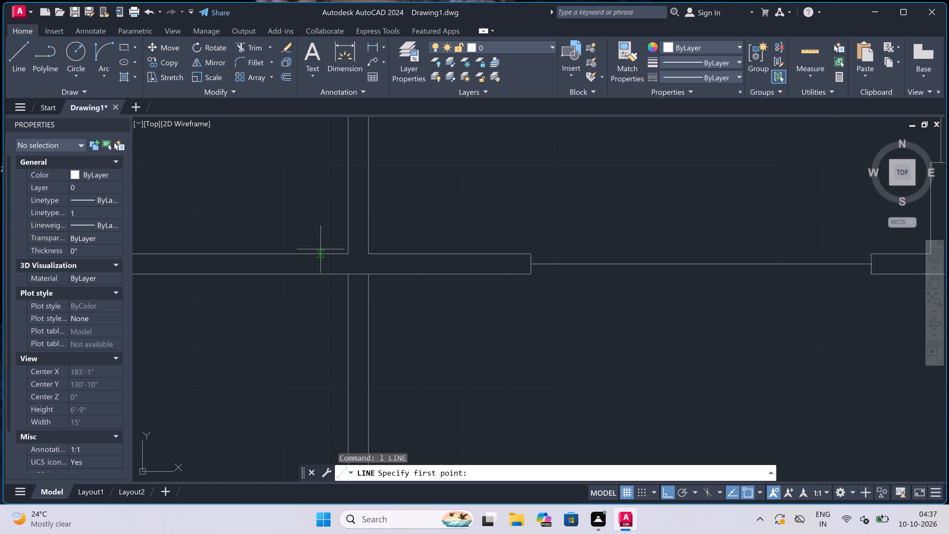
left_click(322, 254)
left_click(319, 271)
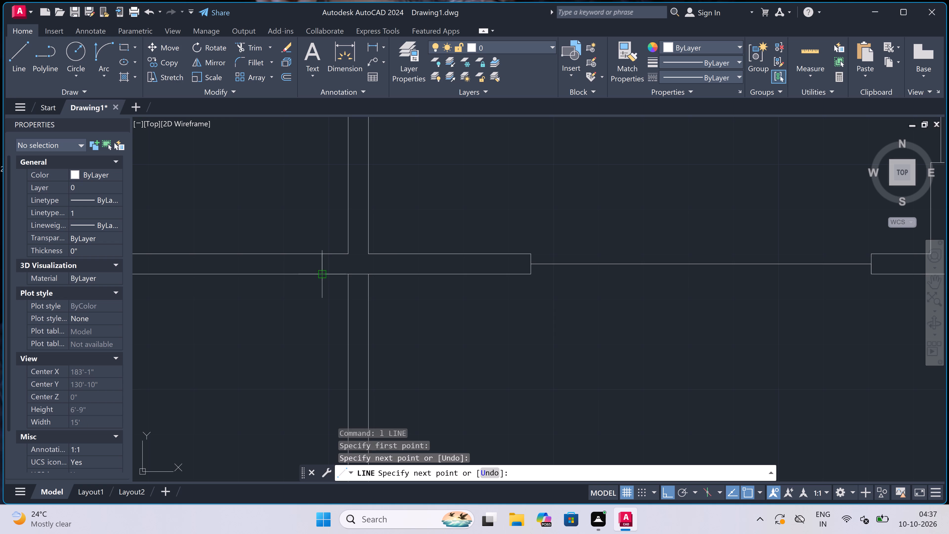
left_click(321, 257)
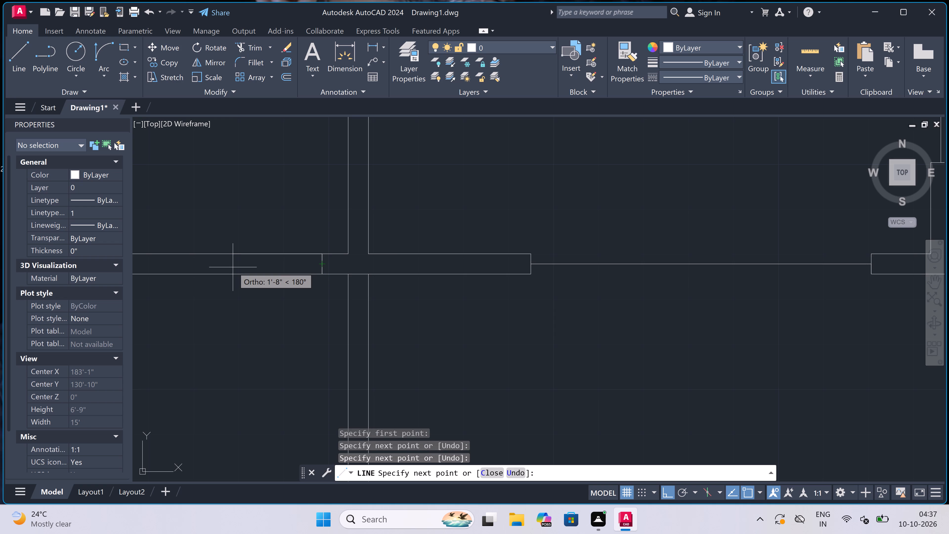
key("Escape")
Draw a 2" stub west from the short jamb line's midpoint in the west room's south partition, continuing 3' north as the door leaf.
key("space")
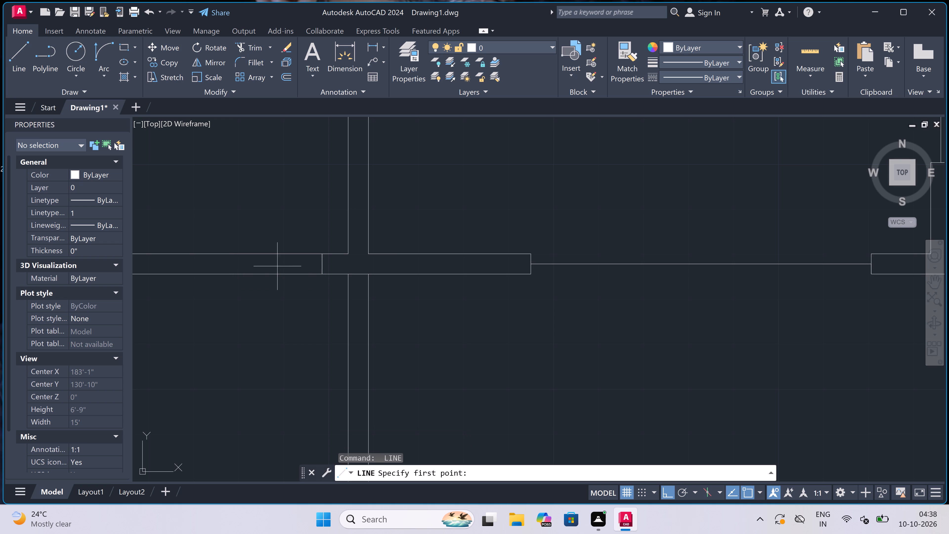
key("space")
left_click(324, 267)
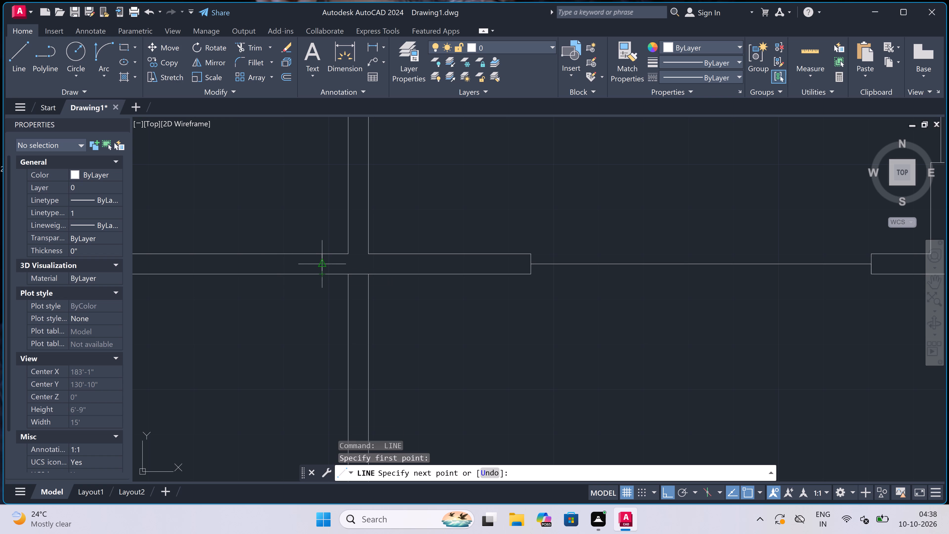
type("2\"")
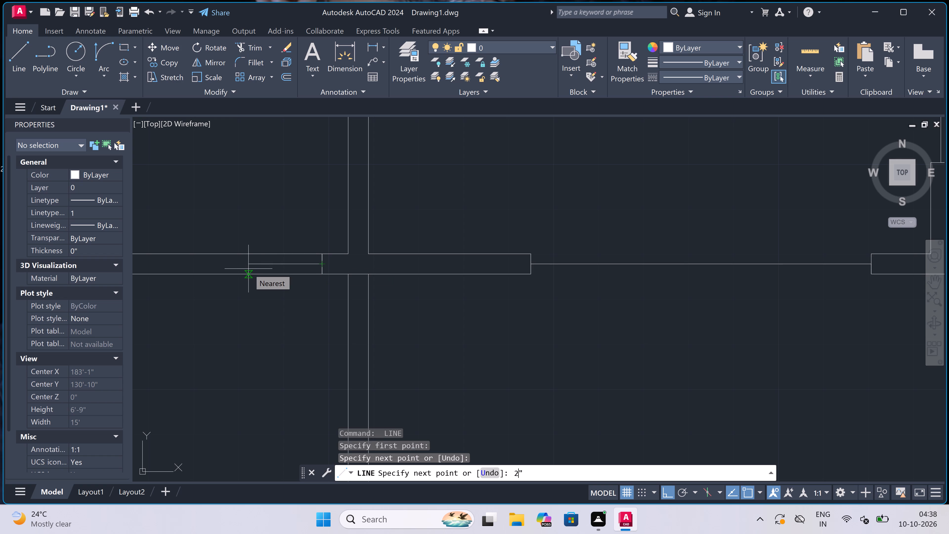
key("space")
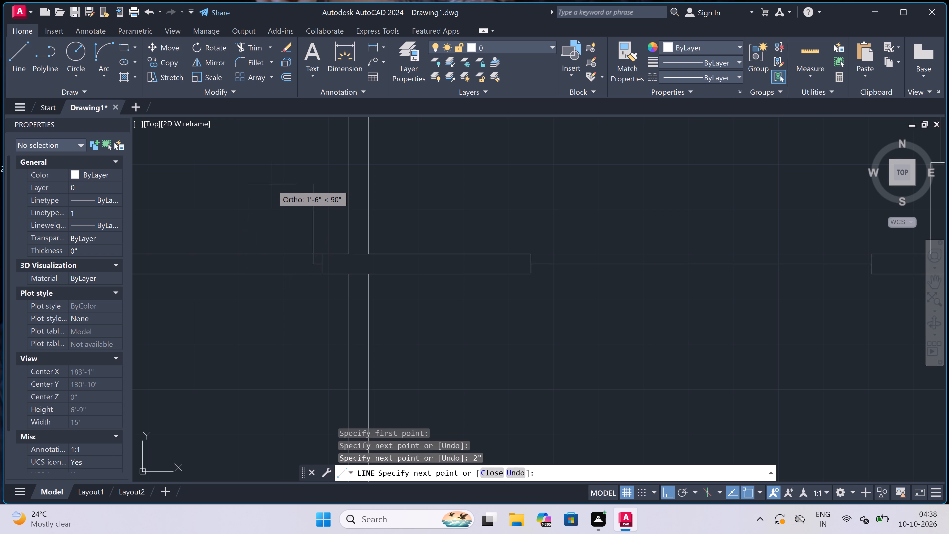
type("3'")
key("space")
key("Escape")
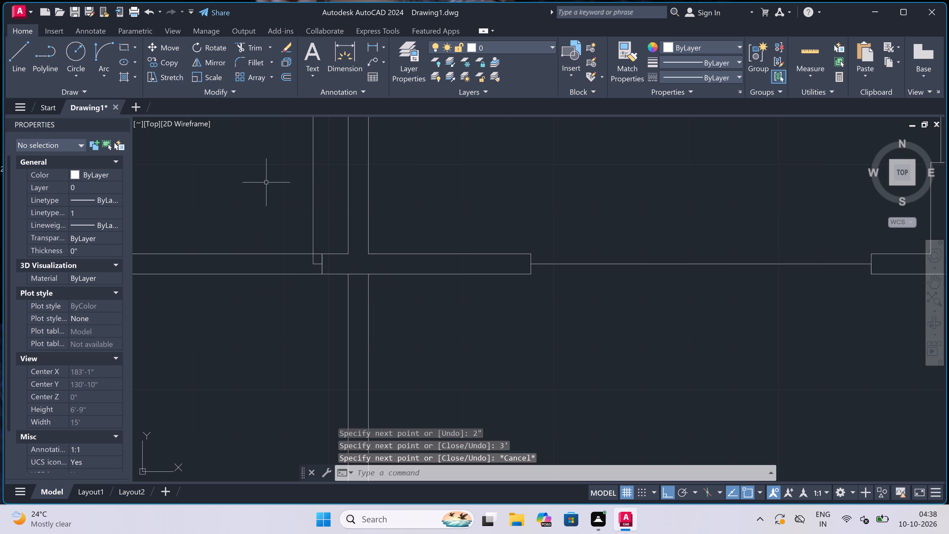
Draw the door's west jamb line across the west room's south partition, with a 2" stub running east from its midpoint.
key("space")
scroll(219, 260, "down", 2)
scroll(195, 233, "up", 1)
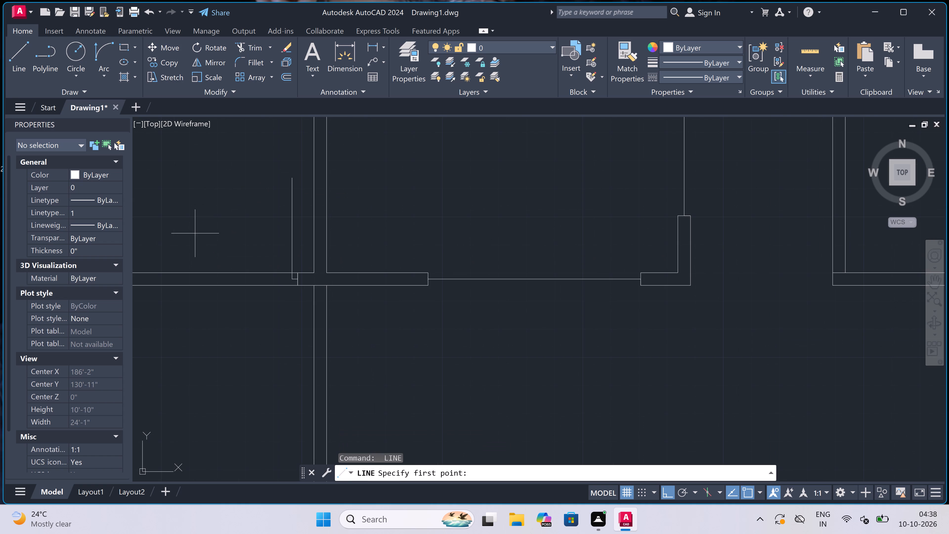
left_click(206, 274)
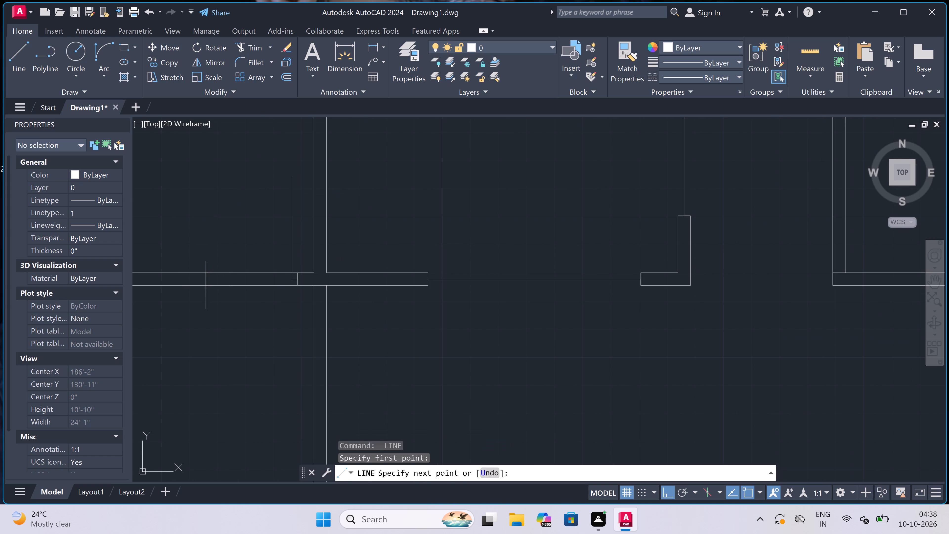
left_click(204, 284)
scroll(203, 280, "up", 2)
left_click(210, 278)
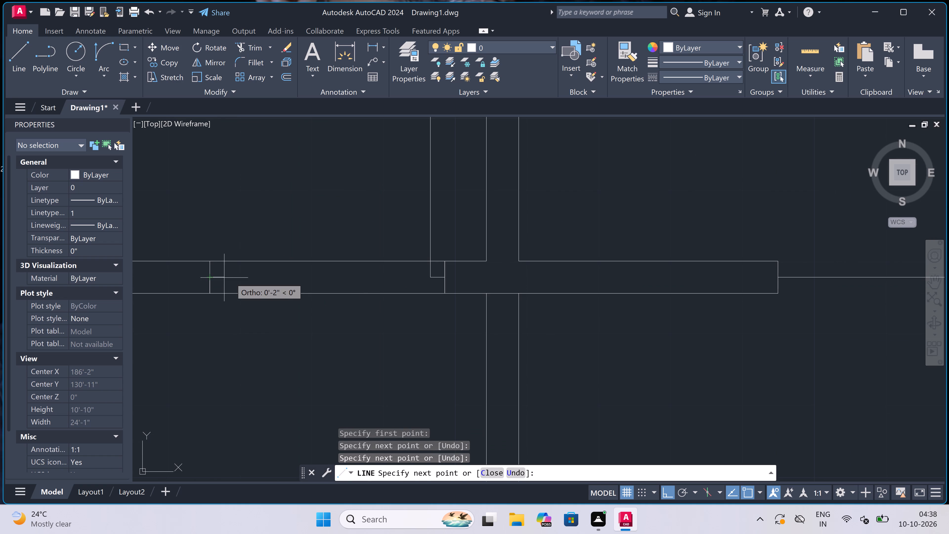
key("2")
type("\"")
key("space")
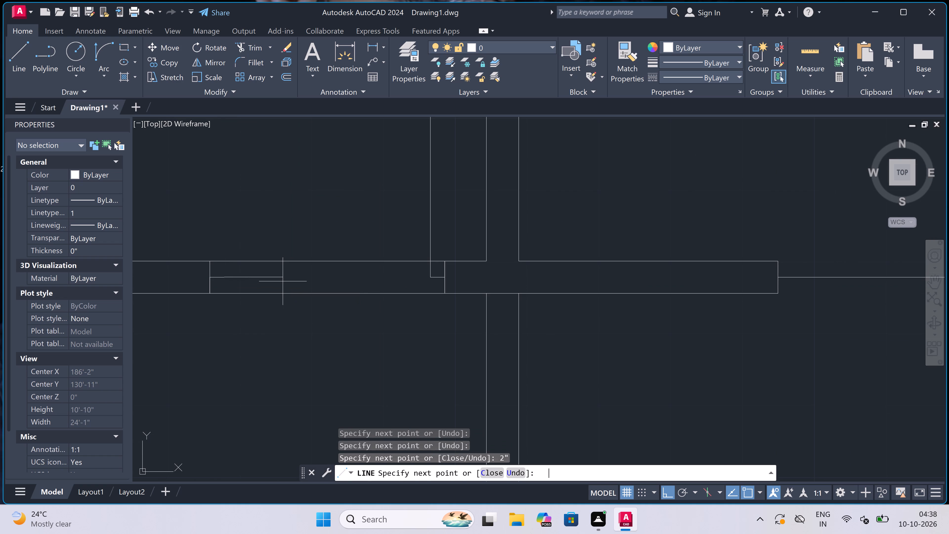
key("Escape")
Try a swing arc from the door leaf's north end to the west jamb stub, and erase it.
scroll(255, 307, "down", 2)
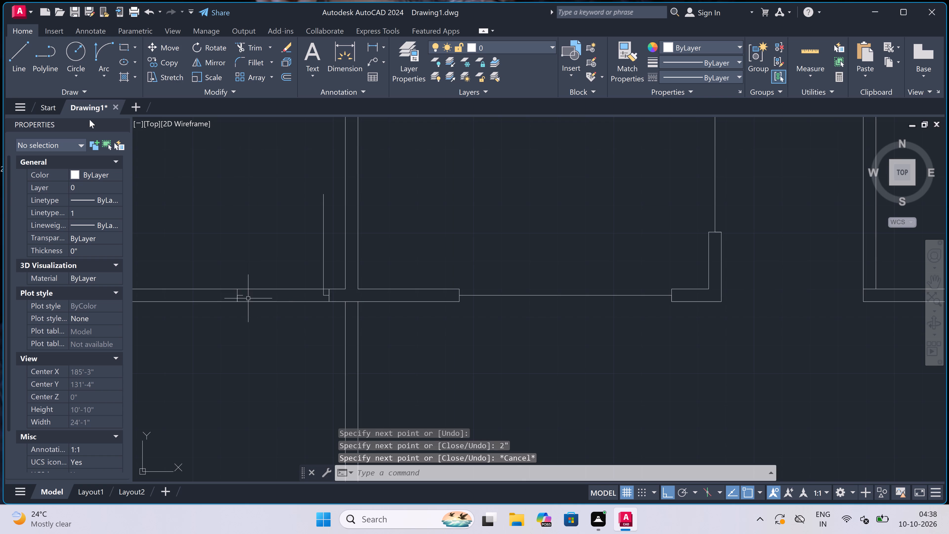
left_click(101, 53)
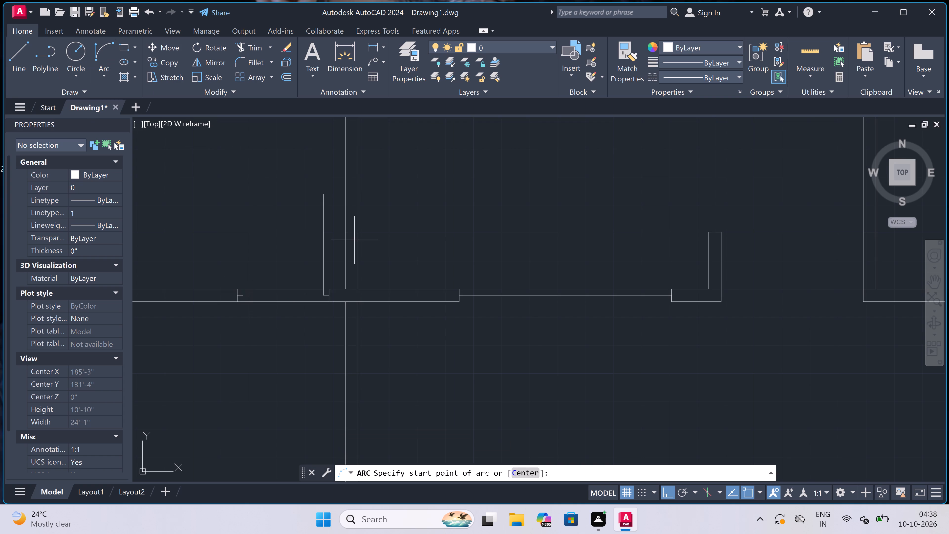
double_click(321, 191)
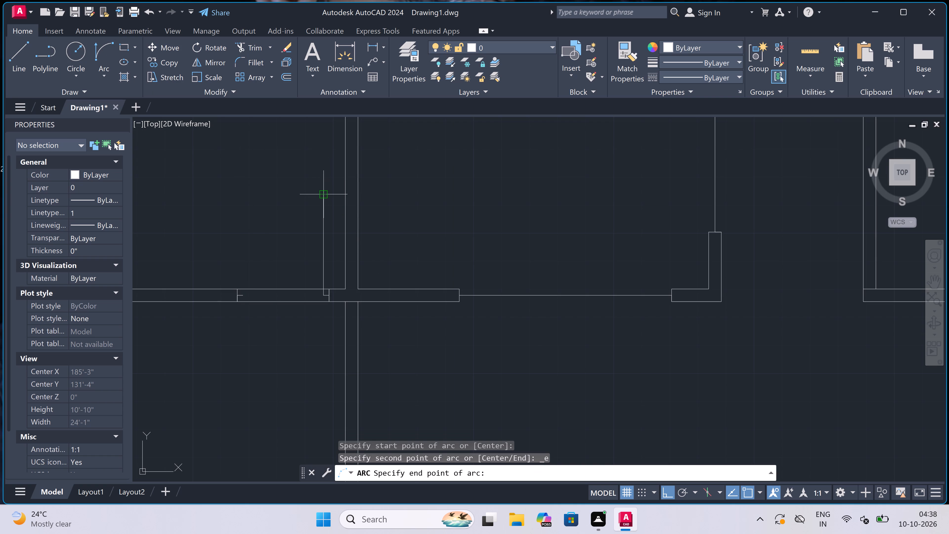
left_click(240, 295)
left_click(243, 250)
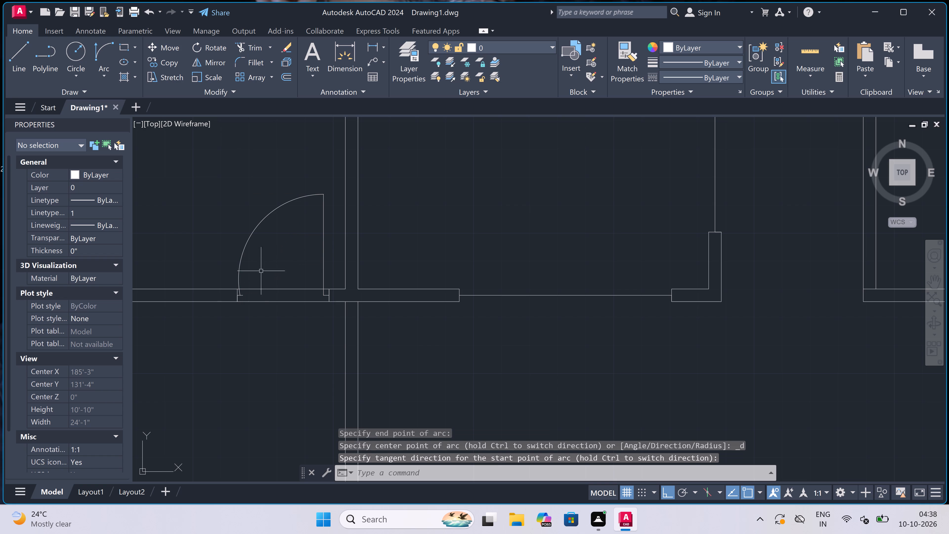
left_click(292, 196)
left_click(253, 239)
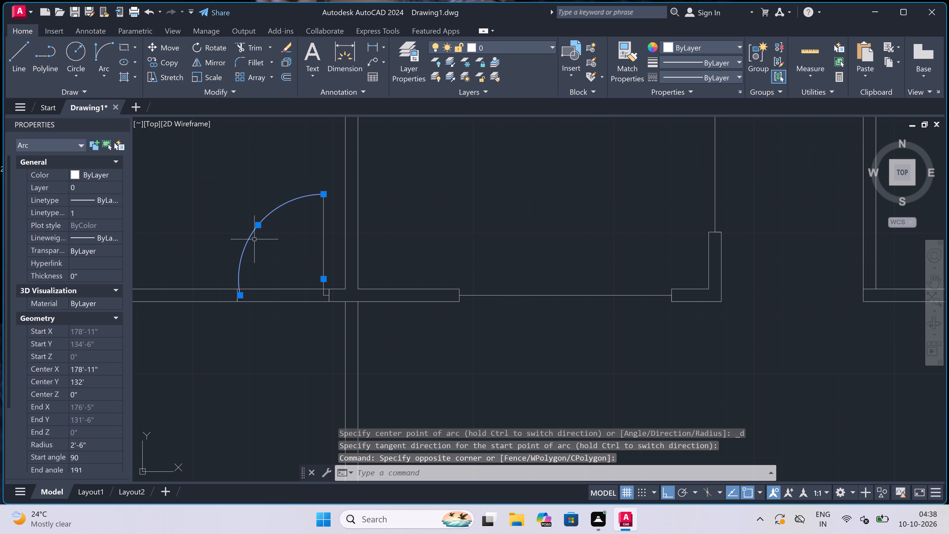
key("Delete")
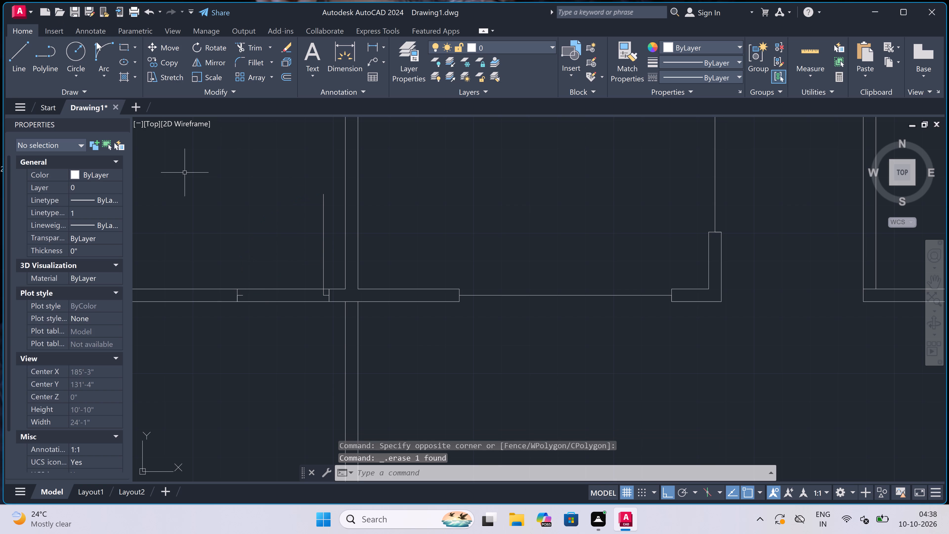
Draw the door's swing arc from the leaf's north end to the east end of the west jamb stub.
left_click(98, 44)
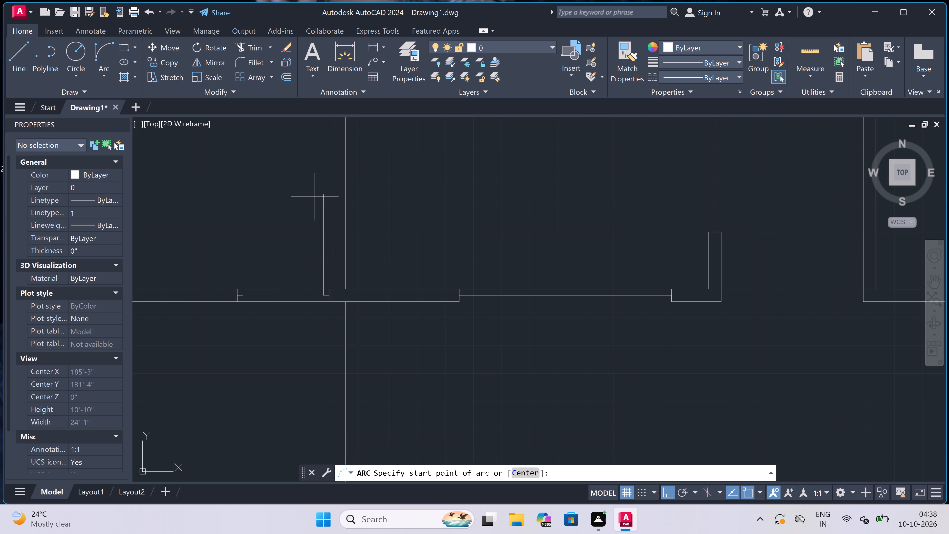
left_click(323, 192)
scroll(264, 251, "up", 2)
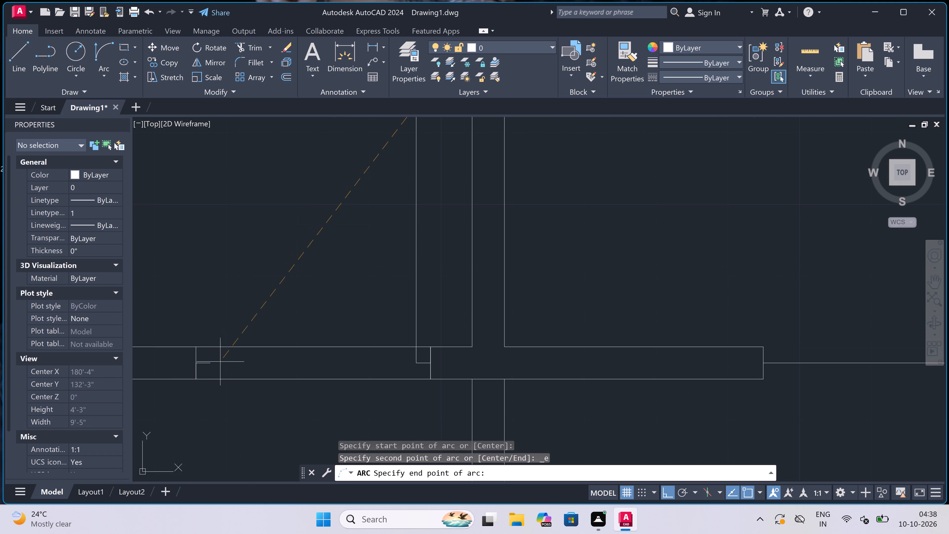
left_click(210, 359)
scroll(211, 300, "down", 2)
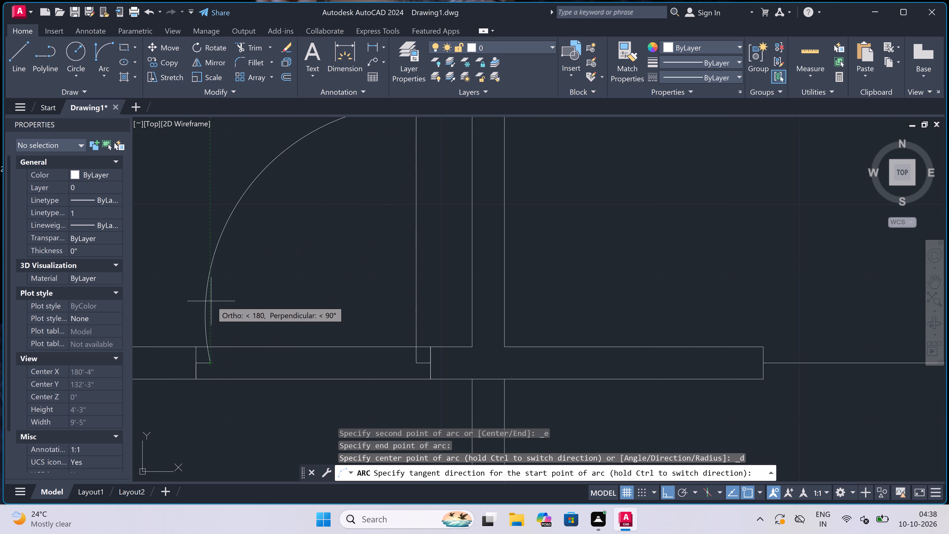
left_click(199, 262)
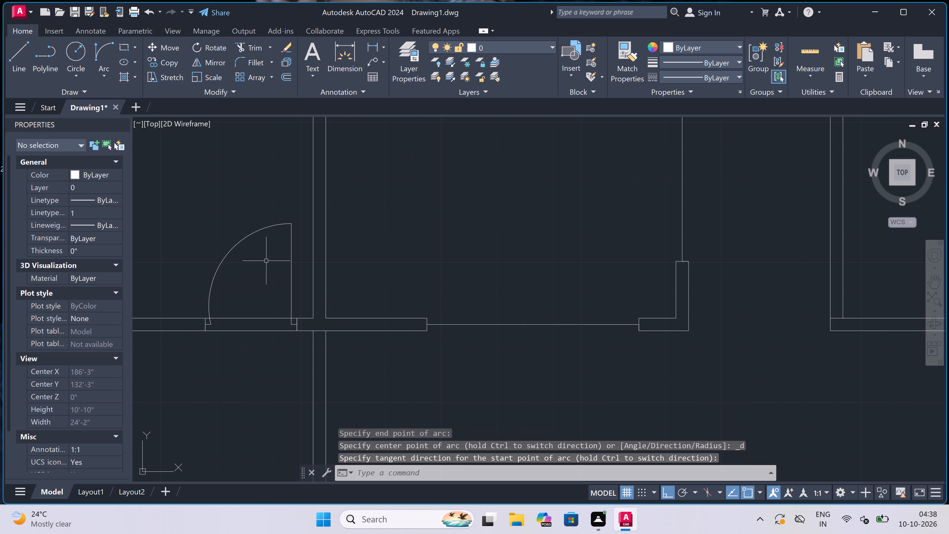
Trim both faces of the west room's south partition between the door jambs to open the doorway.
key("t")
key("r")
key("space")
scroll(265, 258, "down", 2)
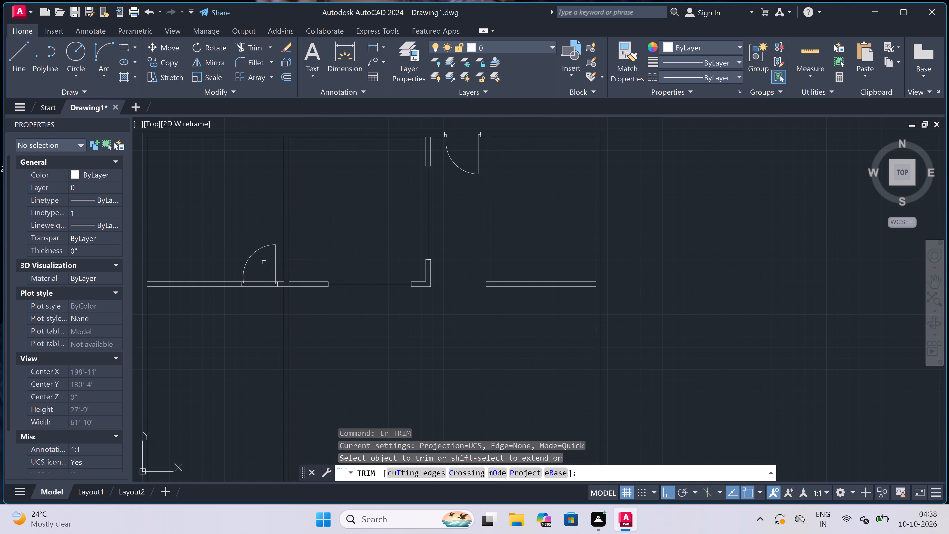
left_click(264, 262)
left_click(249, 336)
key("Escape")
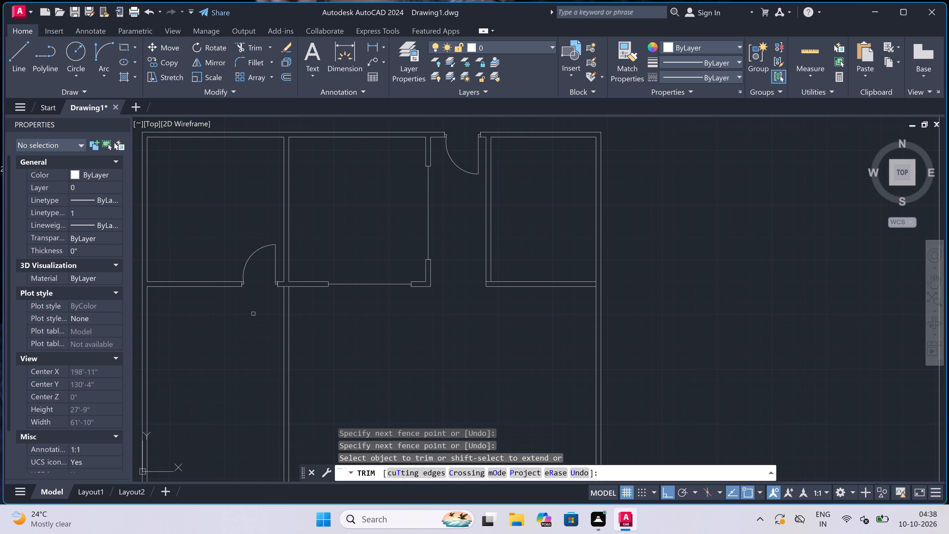
Draw a short line across the west room's outer west wall, marking the north end of a window.
scroll(253, 312, "down", 3)
scroll(227, 285, "up", 3)
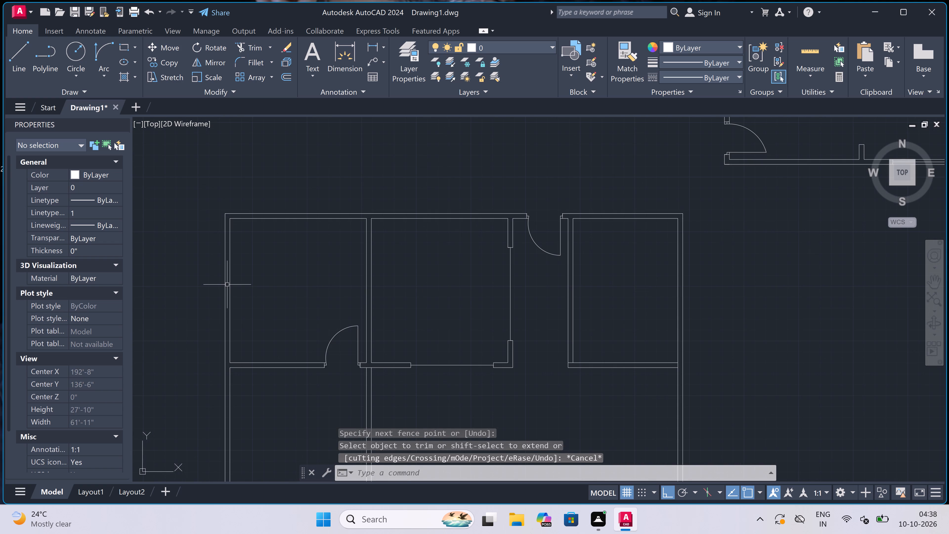
key("l")
key("space")
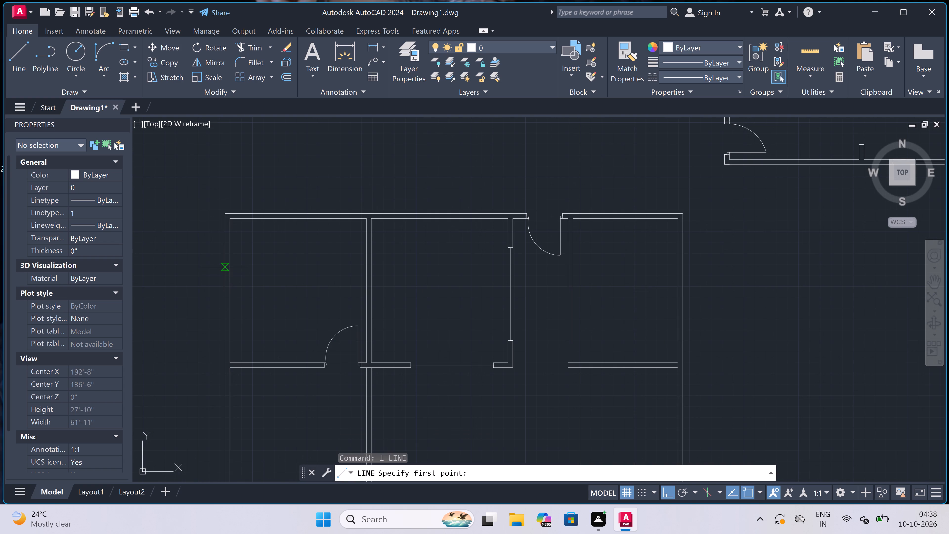
scroll(224, 267, "up", 1)
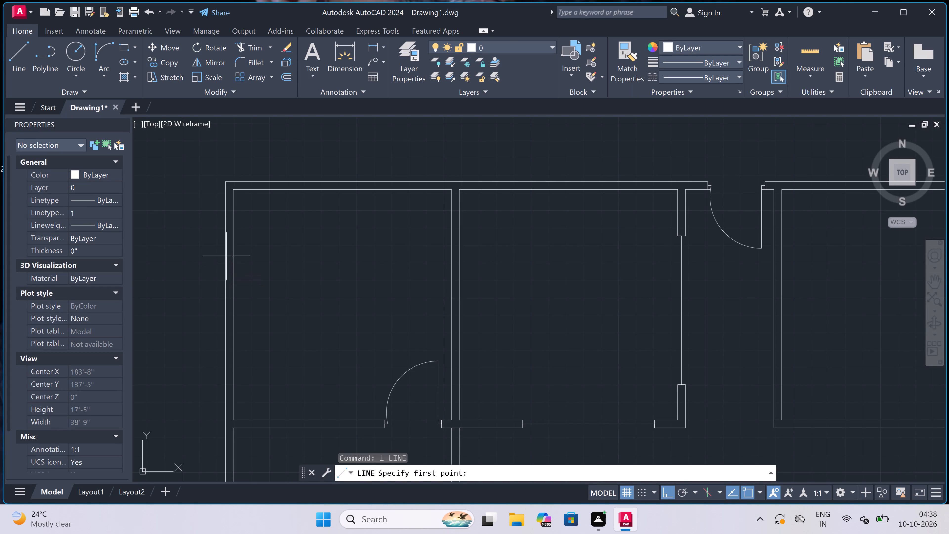
left_click(225, 243)
left_click(229, 243)
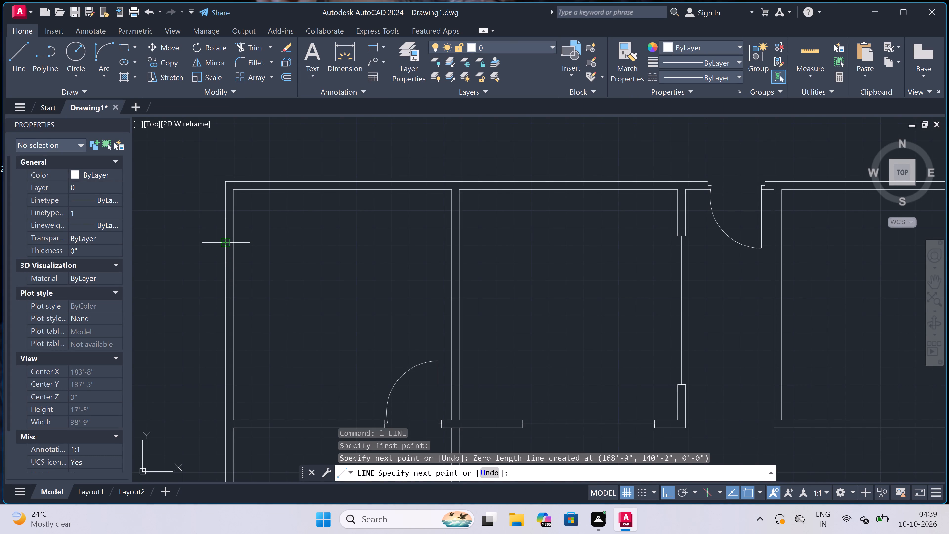
scroll(229, 241, "up", 3)
left_click(251, 246)
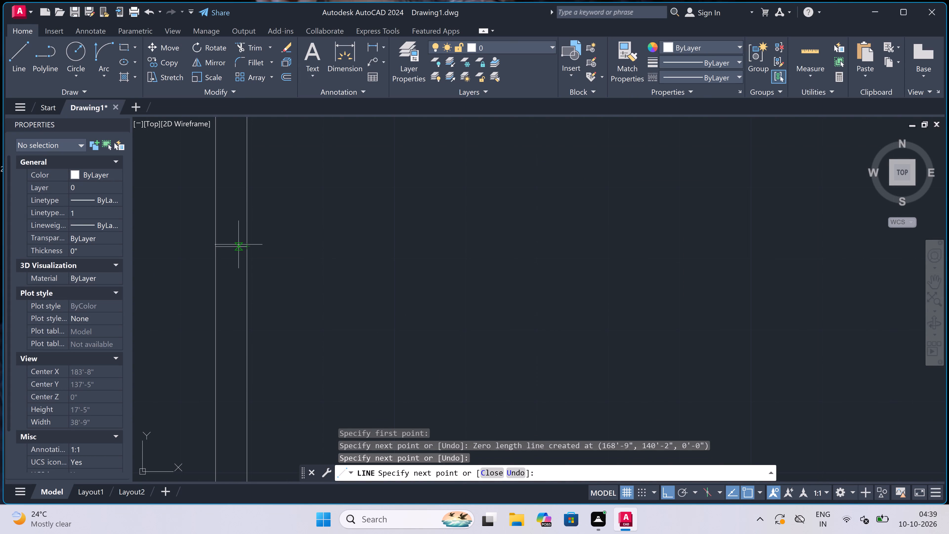
Draw the window's 5' centre line south from the end line's midpoint and close it with a line across both wall faces.
left_click(234, 244)
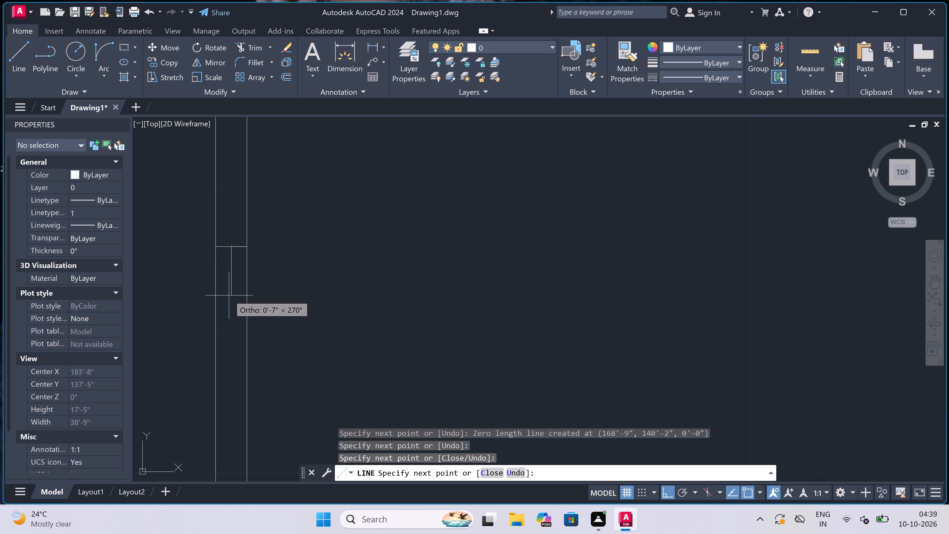
type("5'")
key("space")
scroll(220, 280, "down", 5)
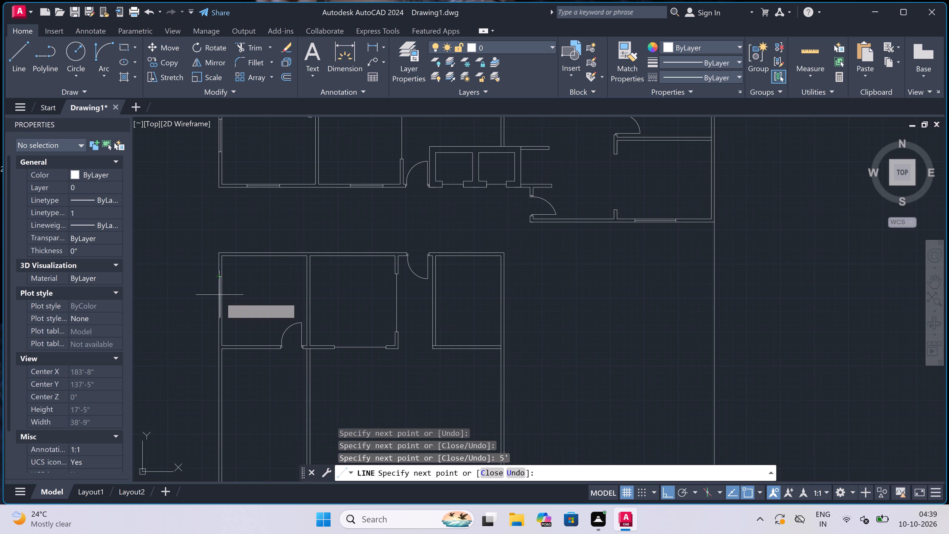
scroll(222, 325, "up", 4)
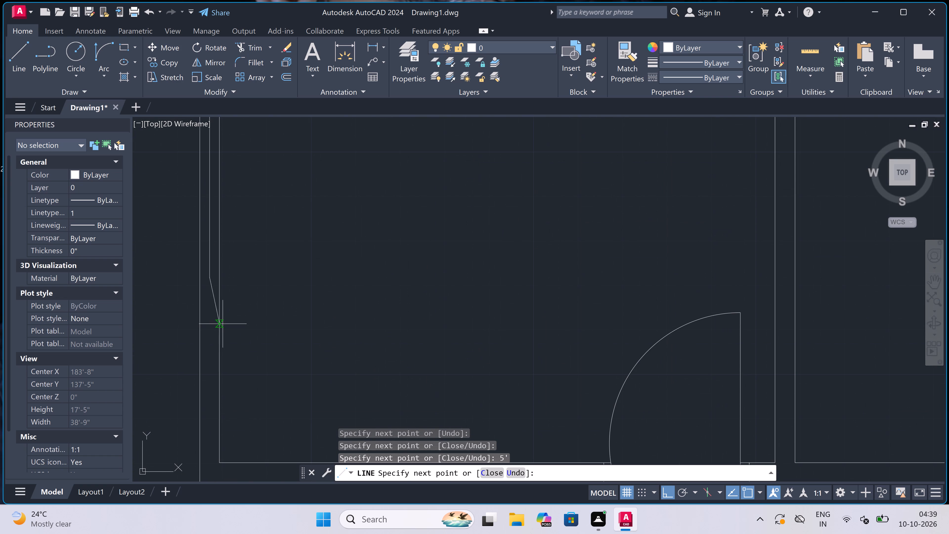
scroll(207, 282, "up", 3)
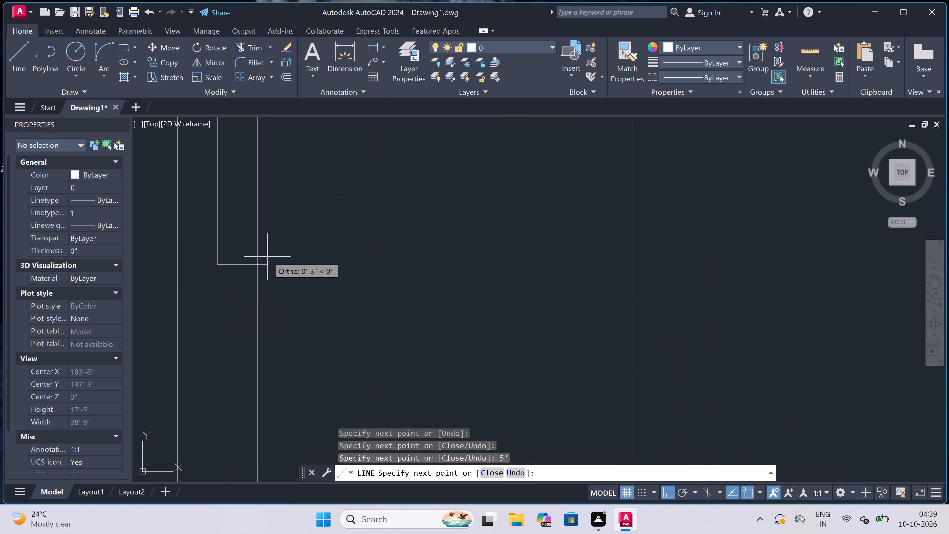
left_click(259, 265)
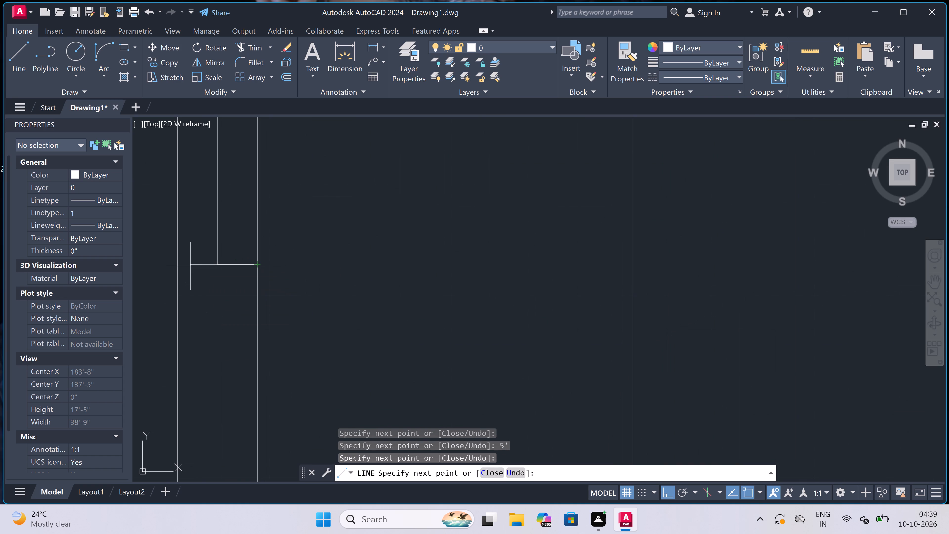
left_click(179, 265)
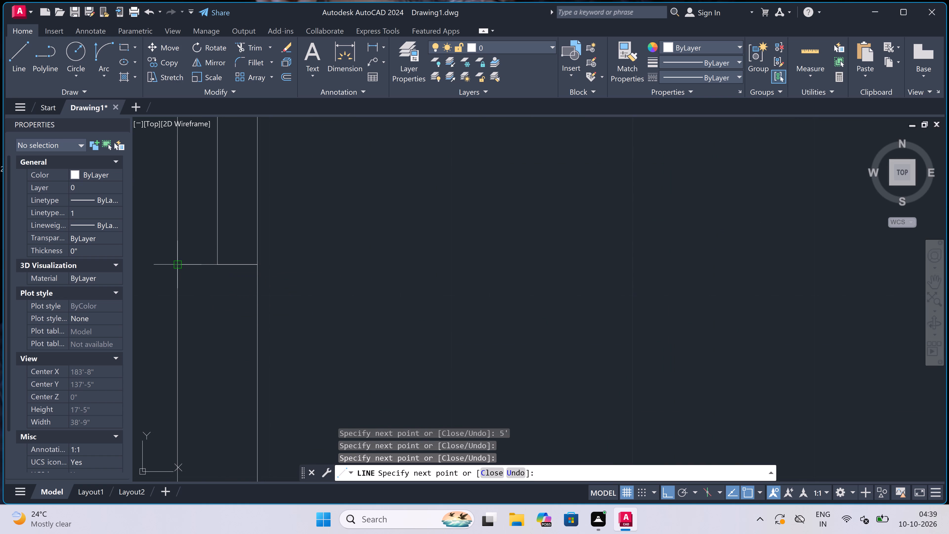
key("Escape")
Draw a short line across the middle room's north outer wall, marking the west end of a window.
scroll(199, 263, "down", 8)
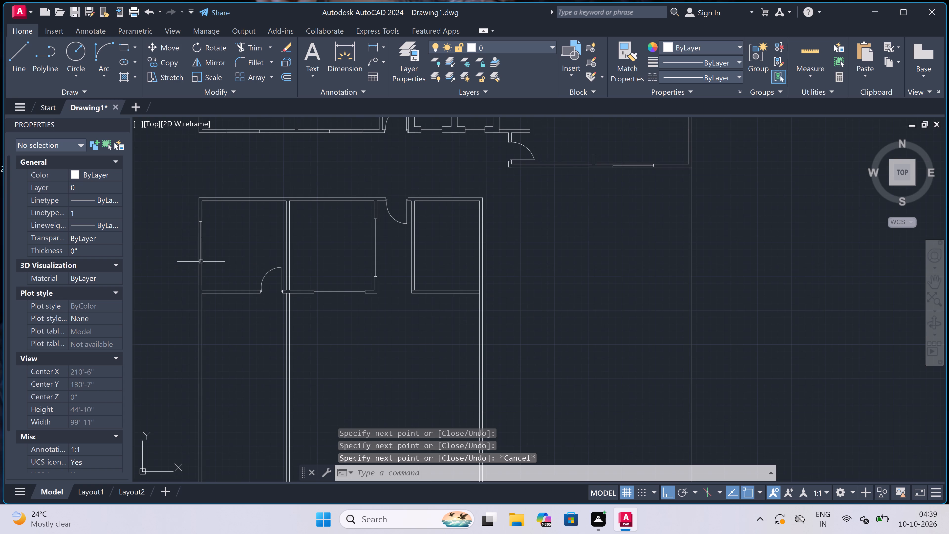
scroll(351, 190, "up", 1)
key("space")
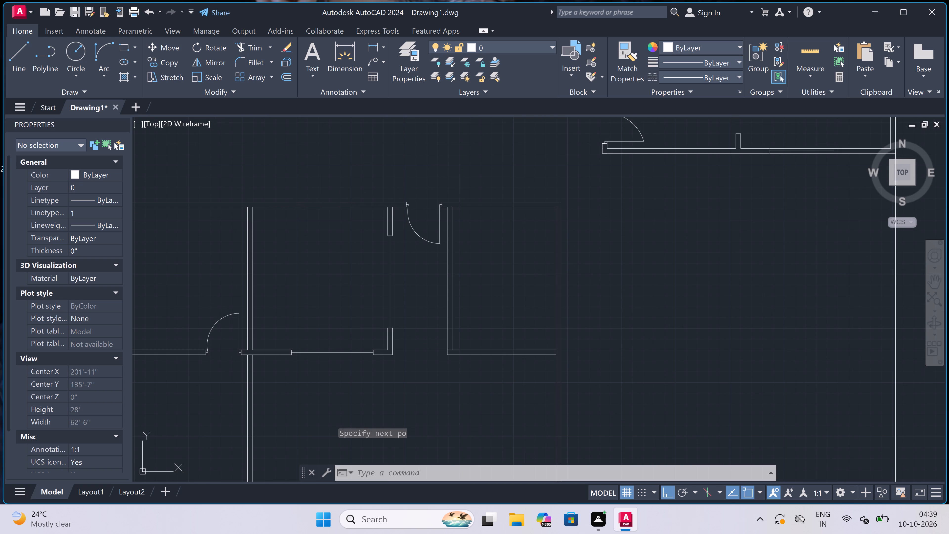
scroll(294, 201, "up", 2)
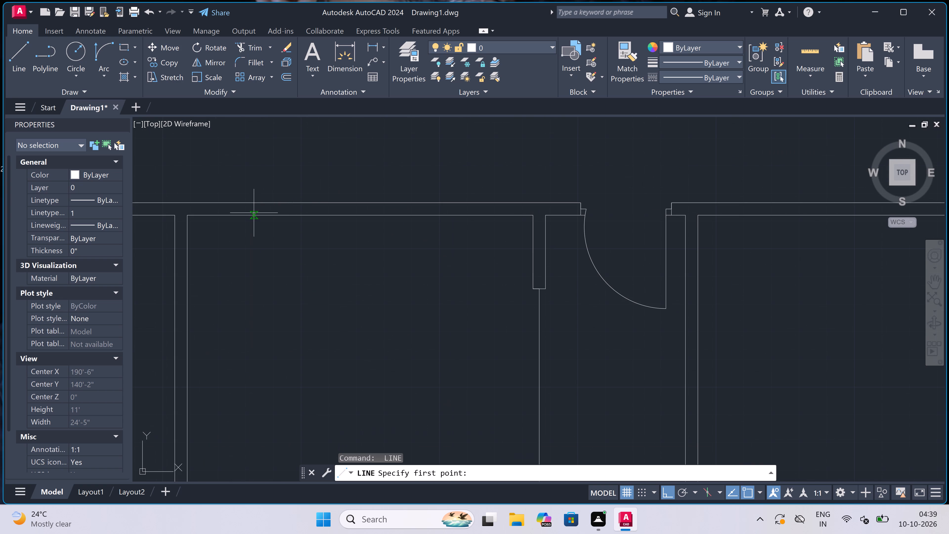
left_click(254, 213)
left_click(254, 206)
Draw the window's 5' centre line east from the end line's midpoint and close it with a line across both wall faces.
scroll(254, 207, "up", 1)
left_click(254, 207)
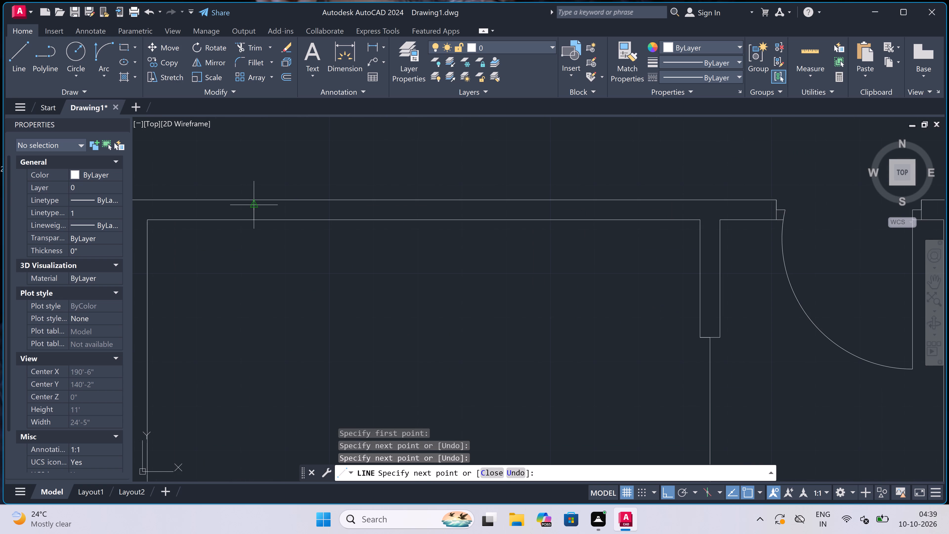
key("5")
type("'")
key("space")
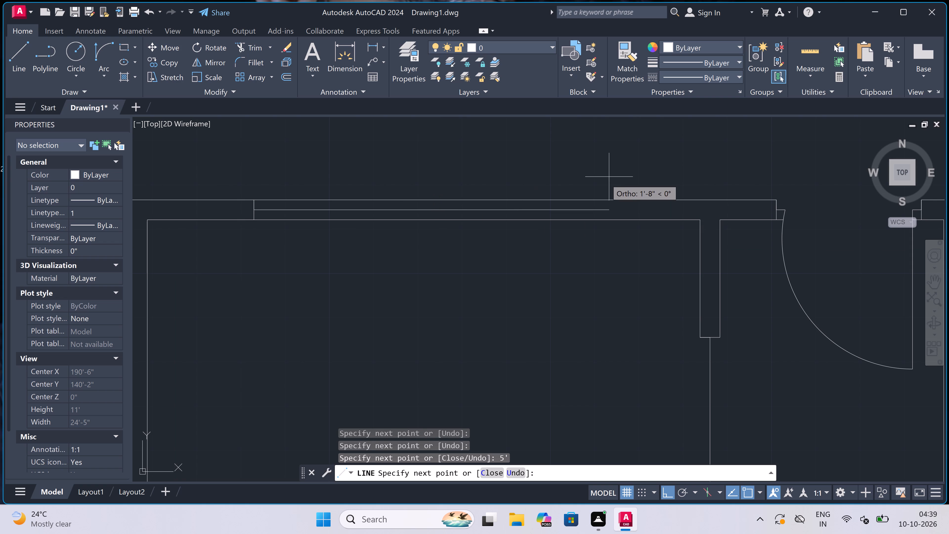
scroll(581, 178, "up", 3)
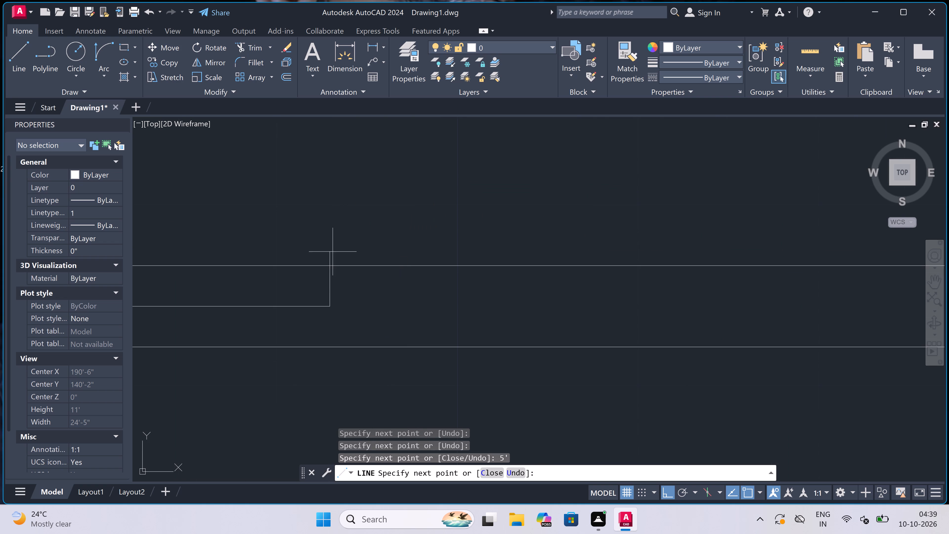
left_click(327, 266)
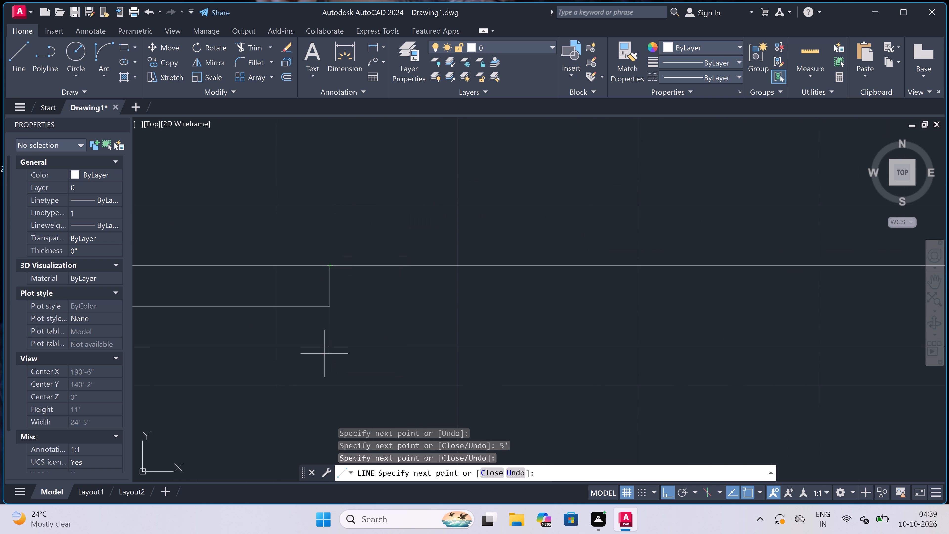
left_click(328, 349)
key("Escape")
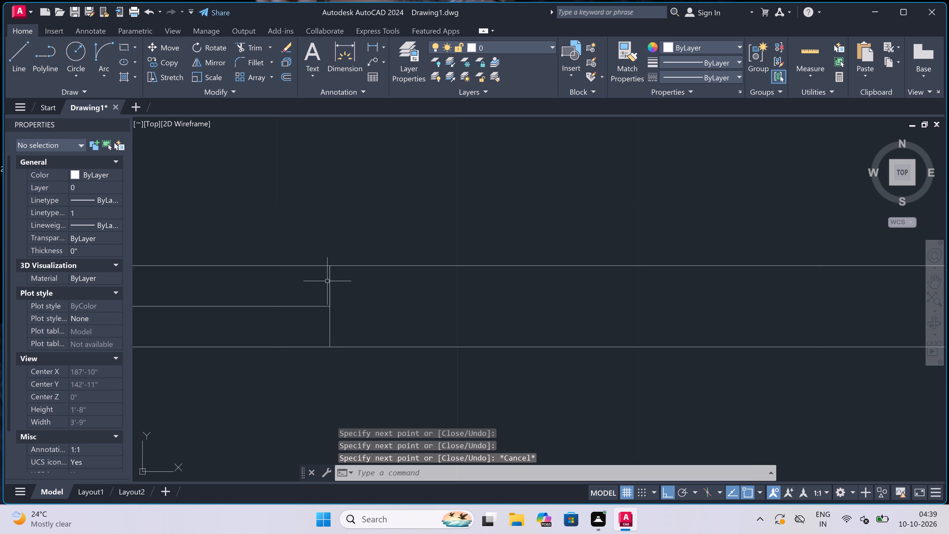
Extend the east room's west partition south from its lower corner by about 54', with a 4.5" end cap and a parallel return line.
scroll(327, 272, "down", 8)
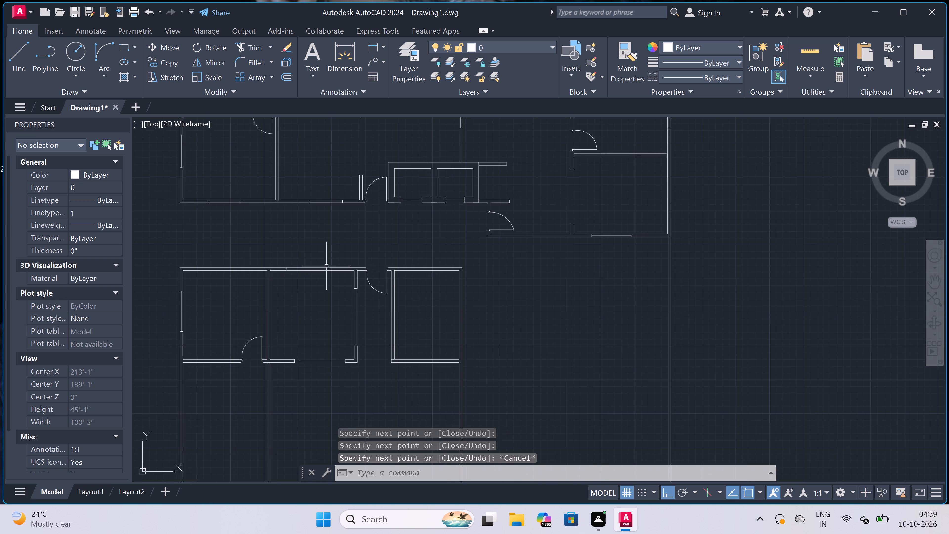
key("space")
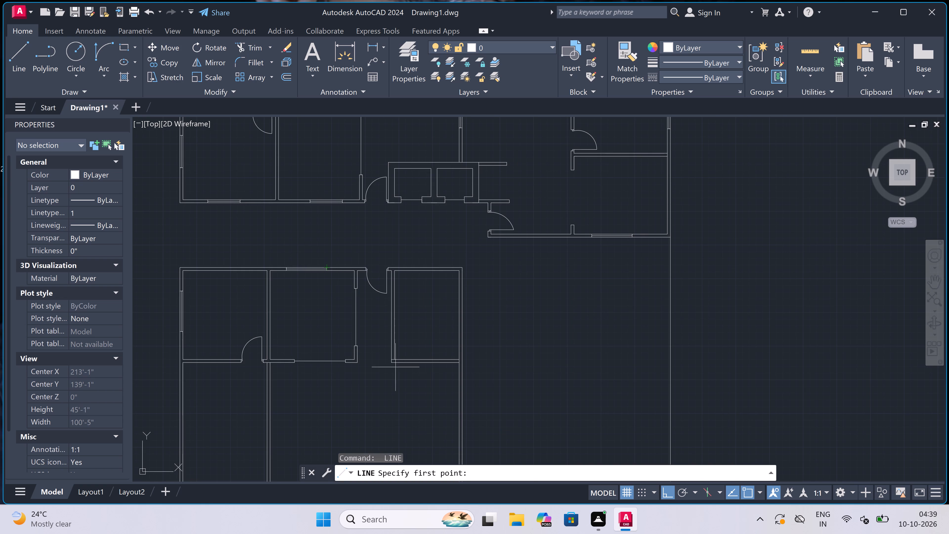
scroll(389, 312, "down", 3)
scroll(392, 336, "up", 4)
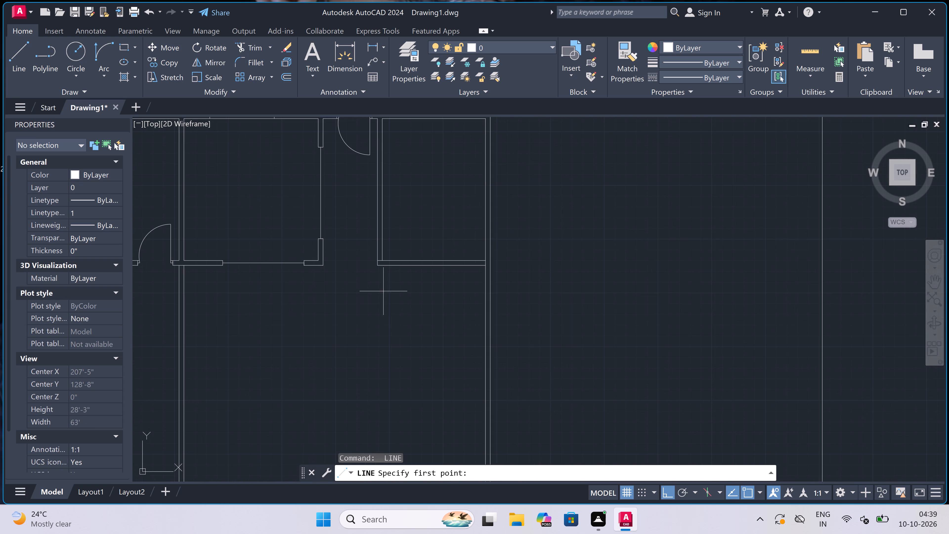
left_click(377, 267)
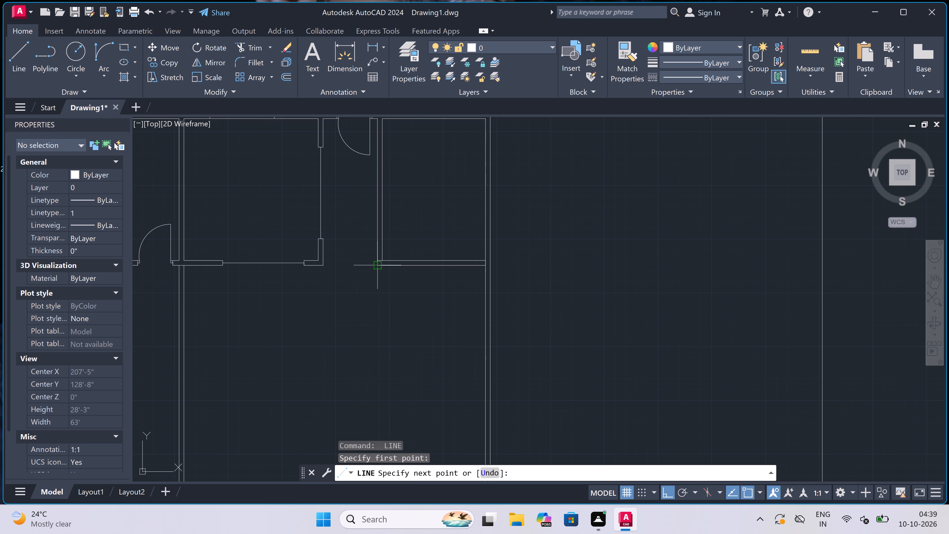
scroll(377, 268, "down", 4)
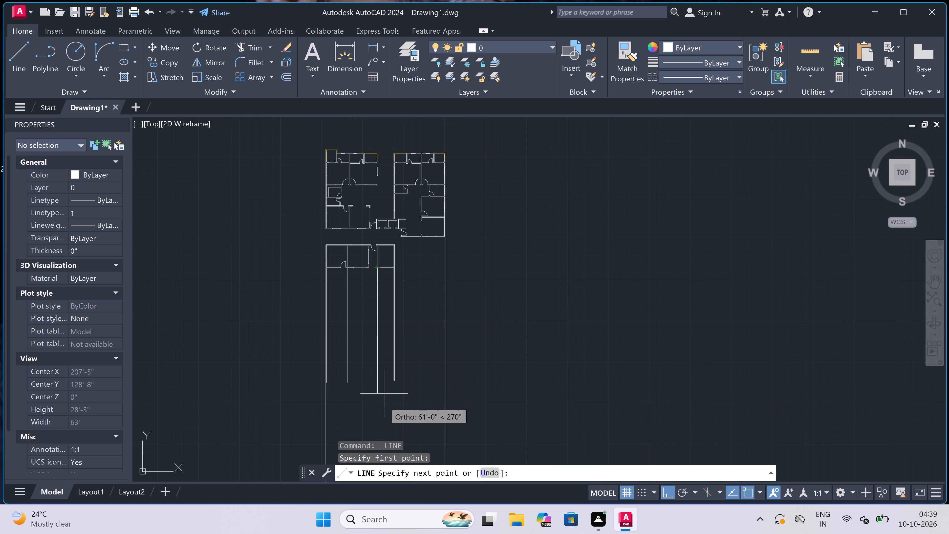
scroll(378, 377, "up", 3)
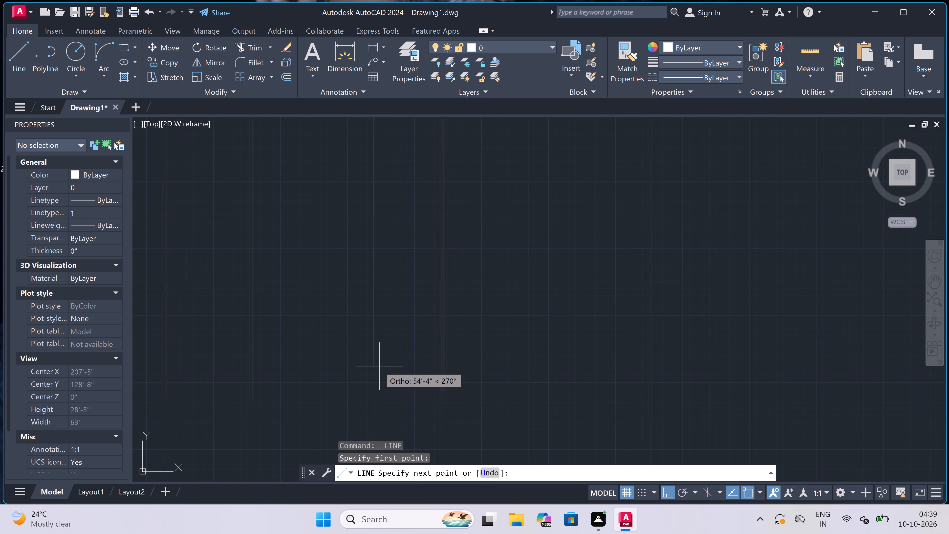
scroll(376, 368, "up", 3)
left_click(369, 361)
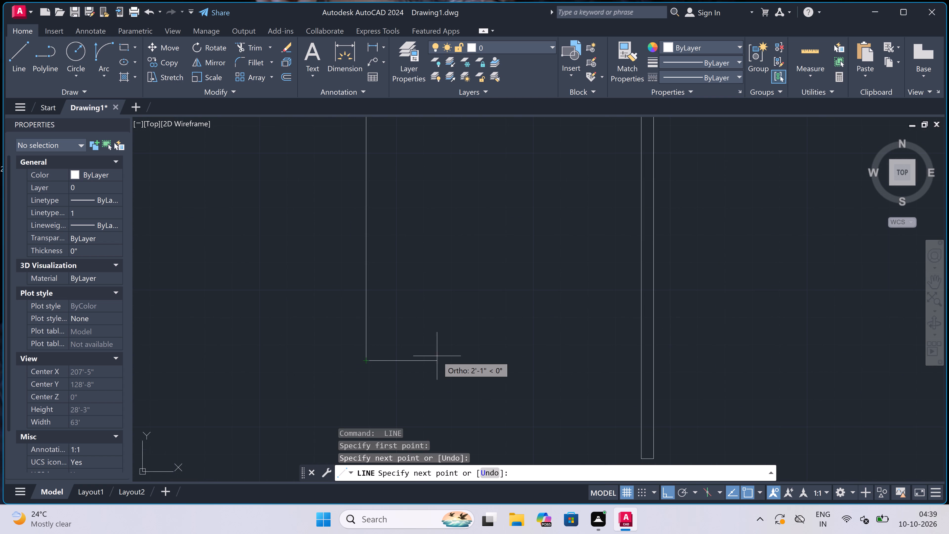
type("4.")
key("5")
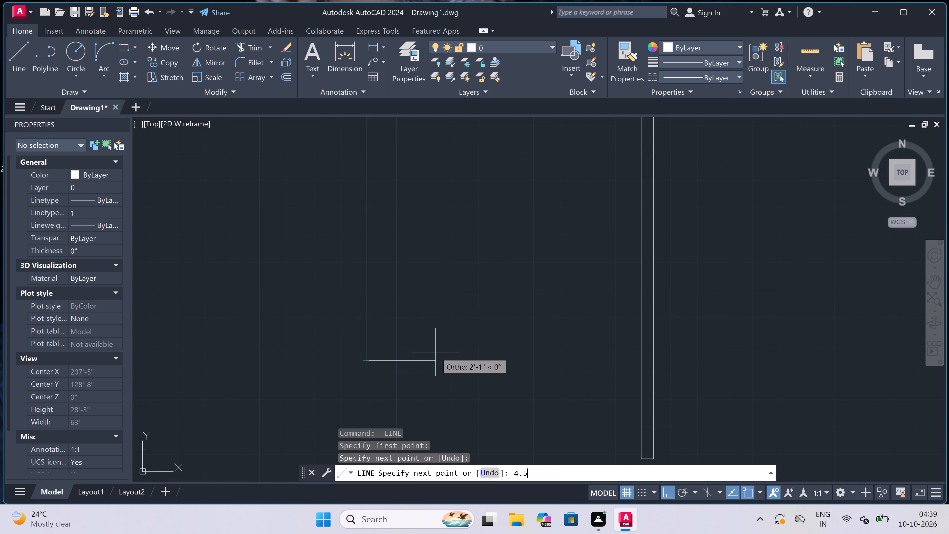
type("\"")
key("space")
scroll(428, 349, "down", 4)
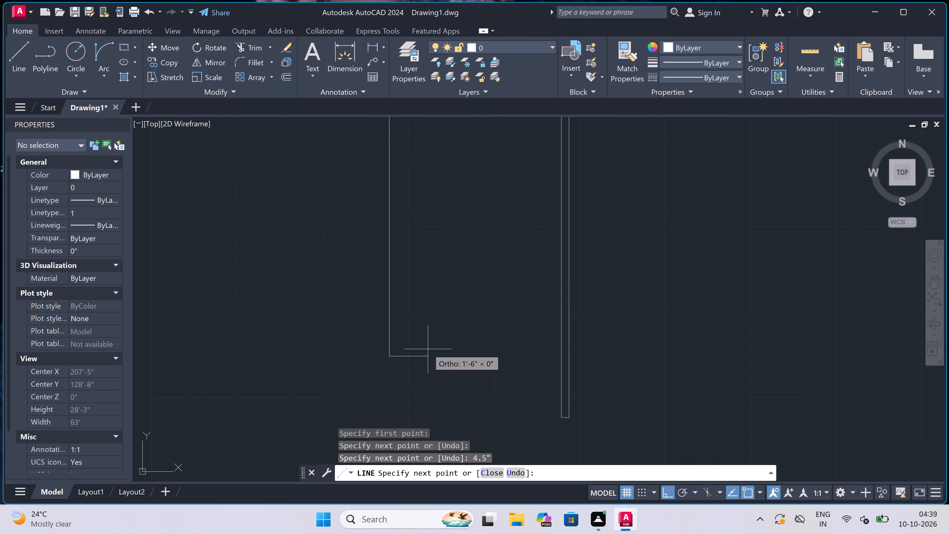
scroll(419, 319, "down", 1)
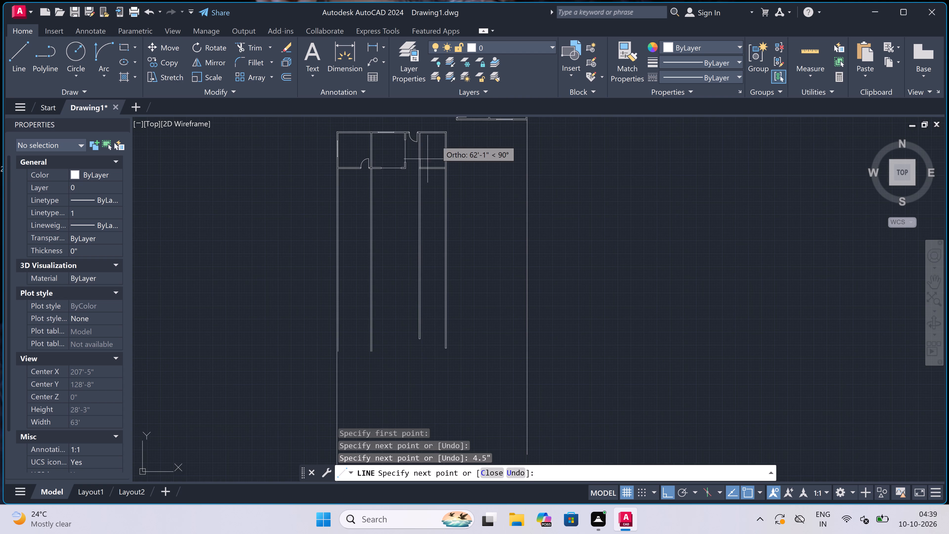
scroll(422, 153, "up", 4)
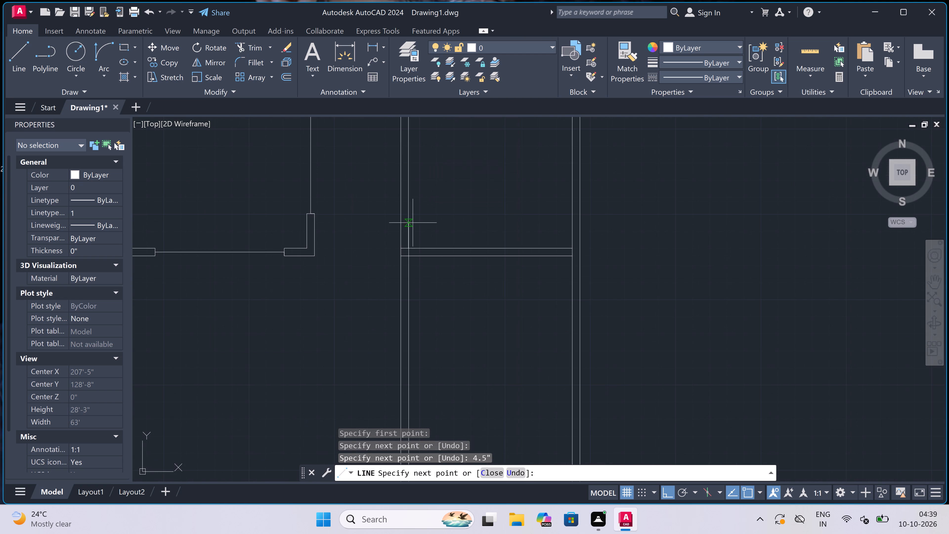
scroll(408, 257, "up", 3)
left_click(411, 220)
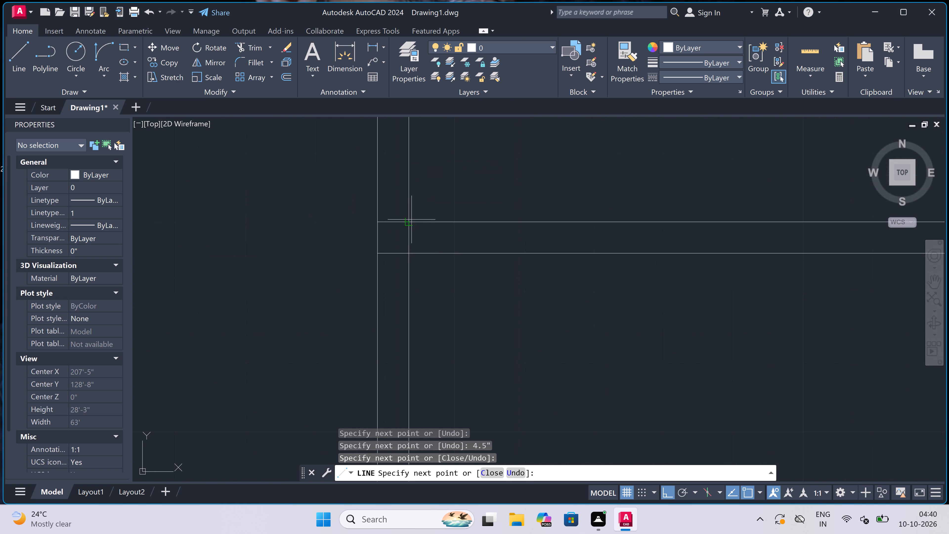
key("Escape")
Erase both lines of the east room's south partition.
scroll(373, 255, "down", 5)
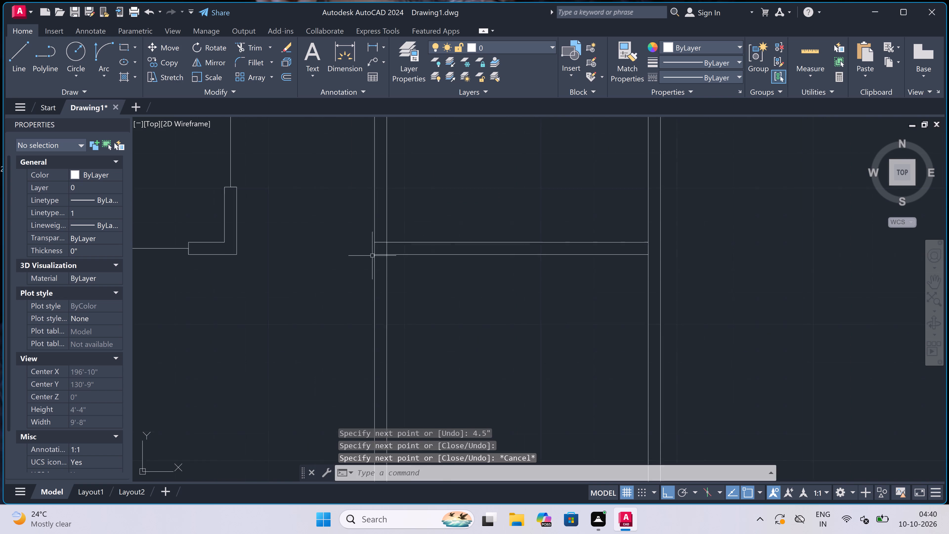
scroll(371, 256, "down", 2)
scroll(370, 254, "up", 2)
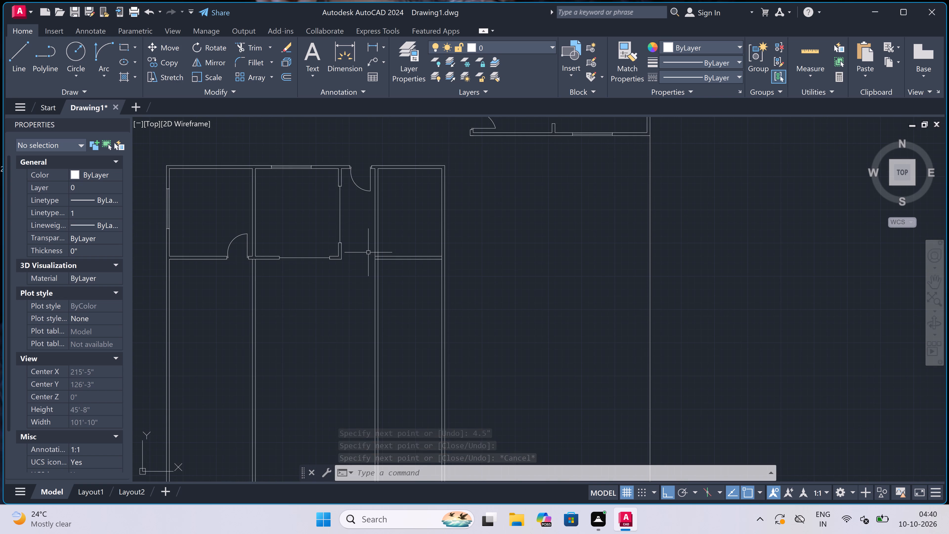
scroll(361, 248, "down", 1)
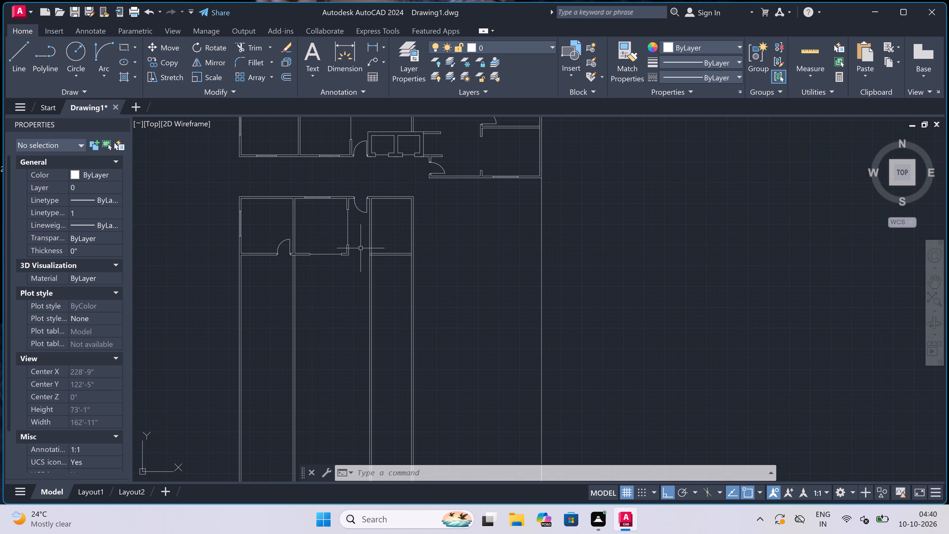
scroll(408, 245, "up", 2)
left_click(406, 244)
left_click(377, 288)
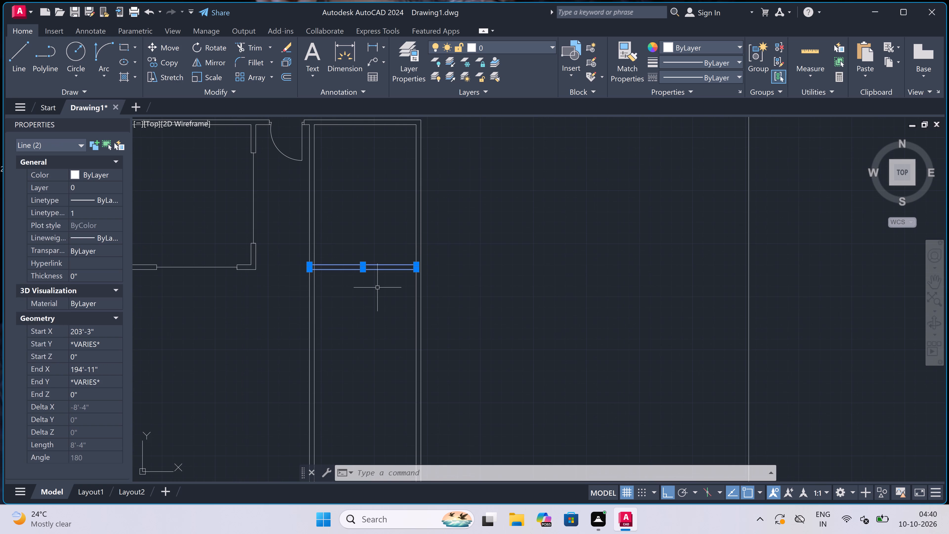
key("Delete")
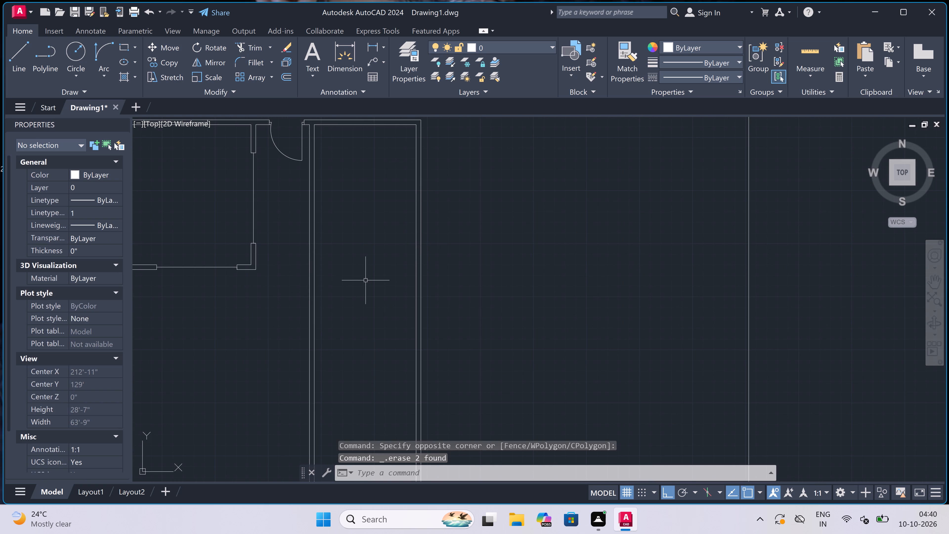
Offset the south face of the west room's south partition 4' to the south.
scroll(365, 279, "down", 3)
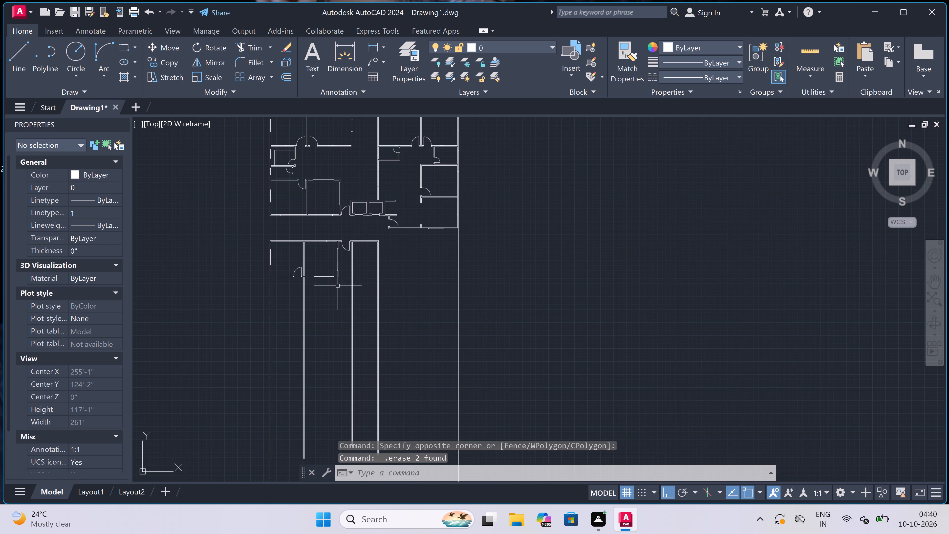
scroll(328, 286, "up", 2)
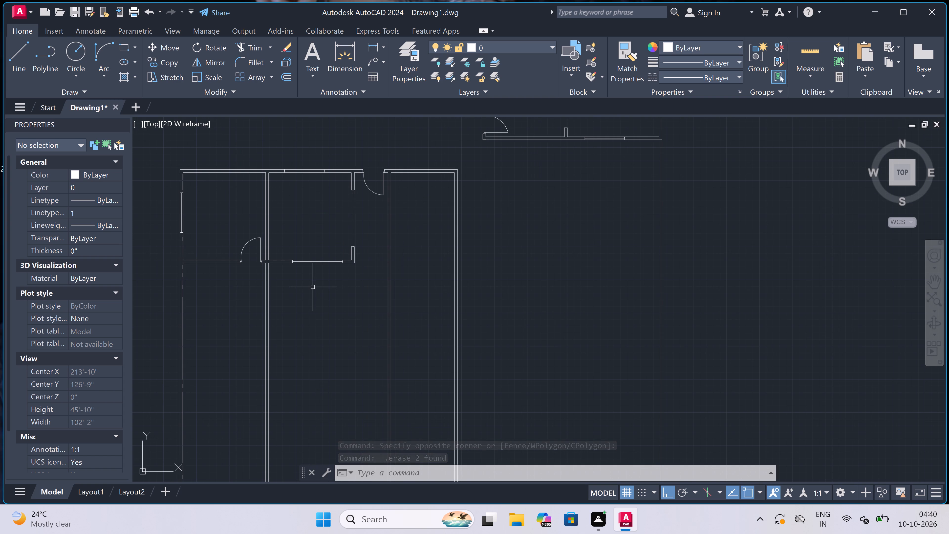
scroll(279, 291, "down", 2)
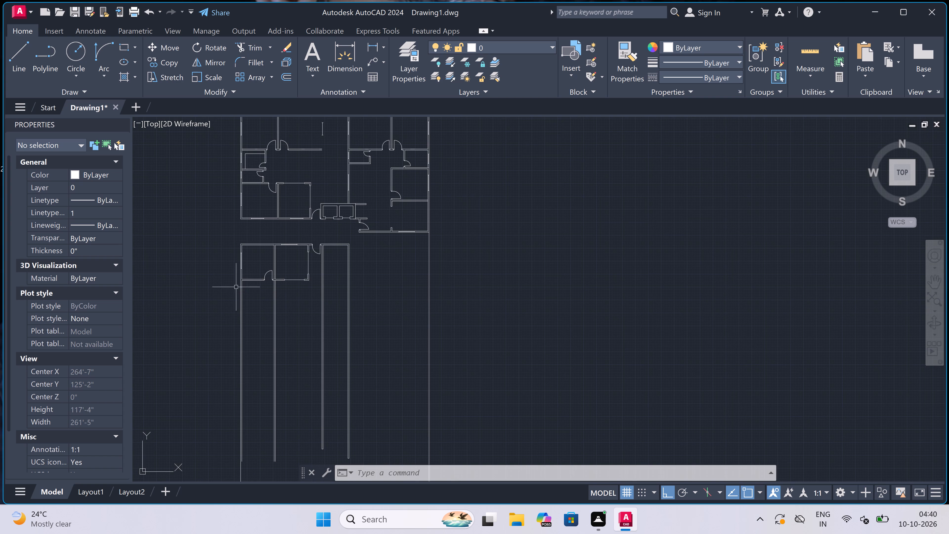
scroll(238, 286, "up", 3)
type("o")
key("space")
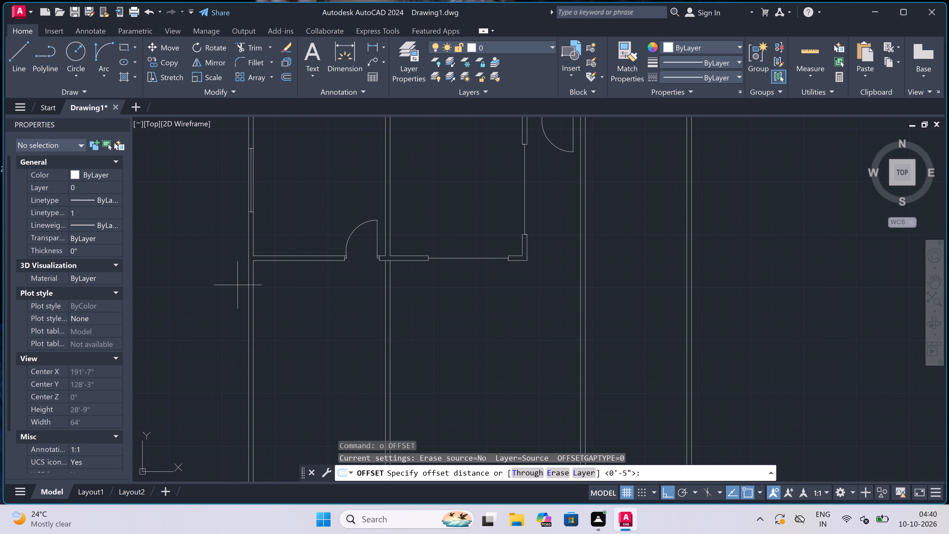
scroll(272, 272, "up", 1)
left_click(287, 252)
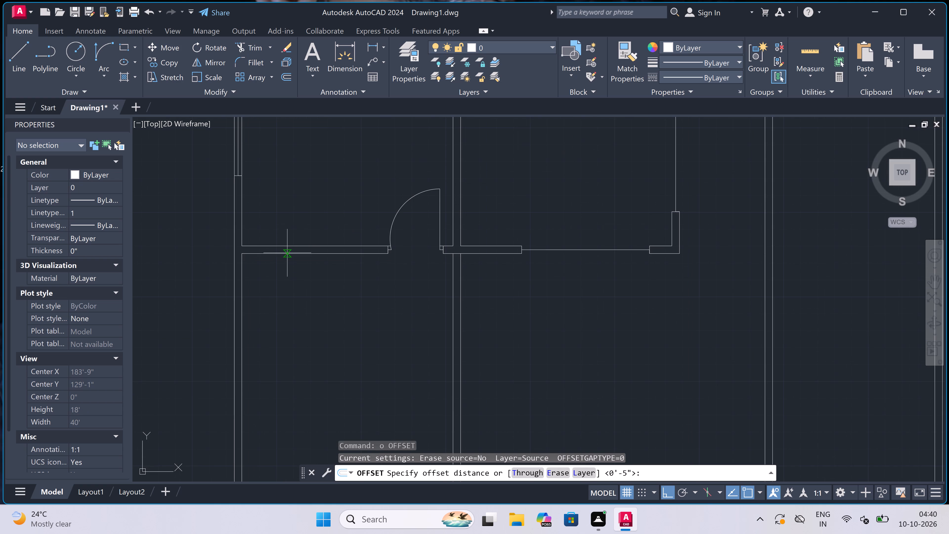
type("4'")
key("space")
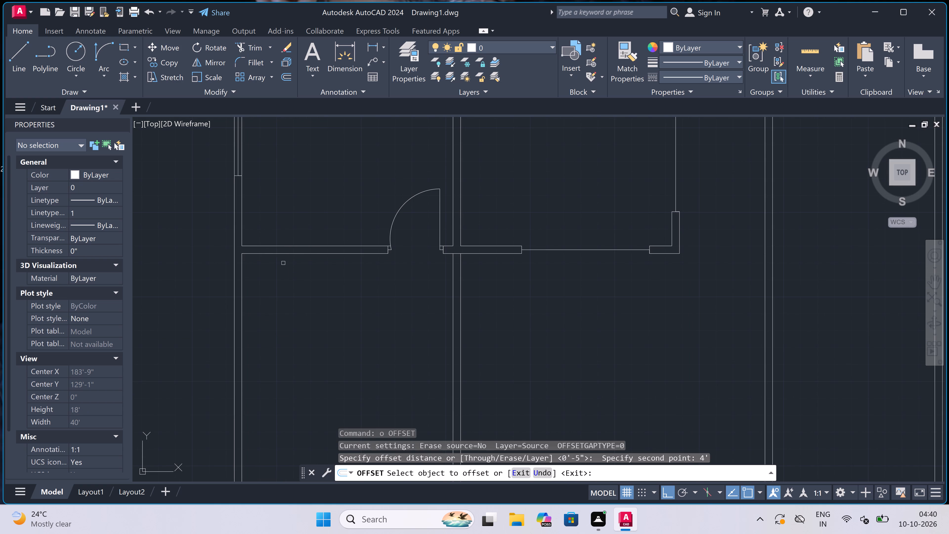
left_click(285, 252)
left_click(282, 366)
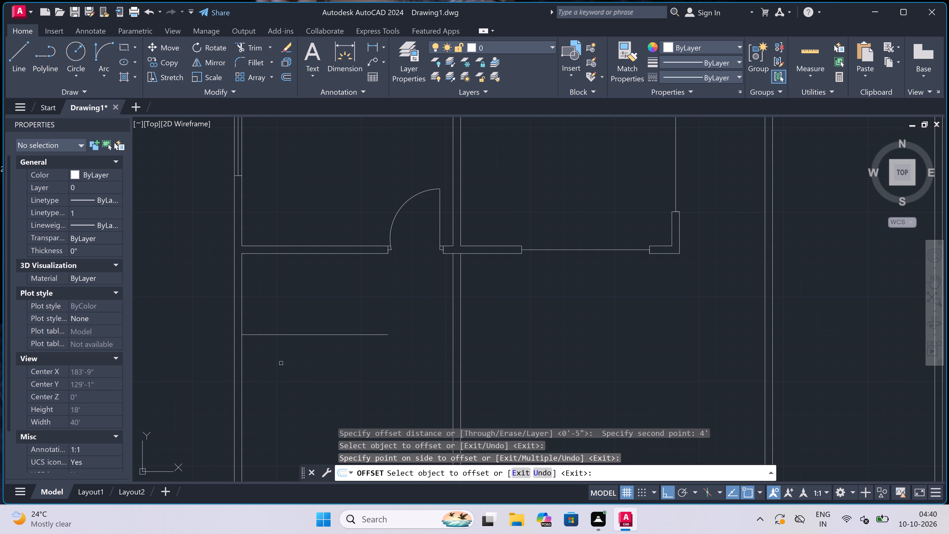
key("Escape")
Offset the new line below the west room 4.5" to the south to form a double-line partition.
key("space")
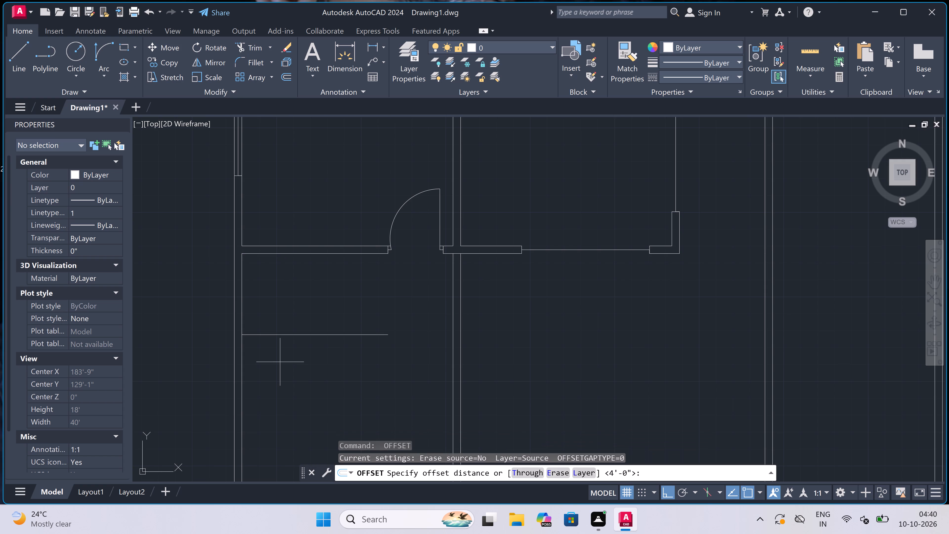
left_click(280, 335)
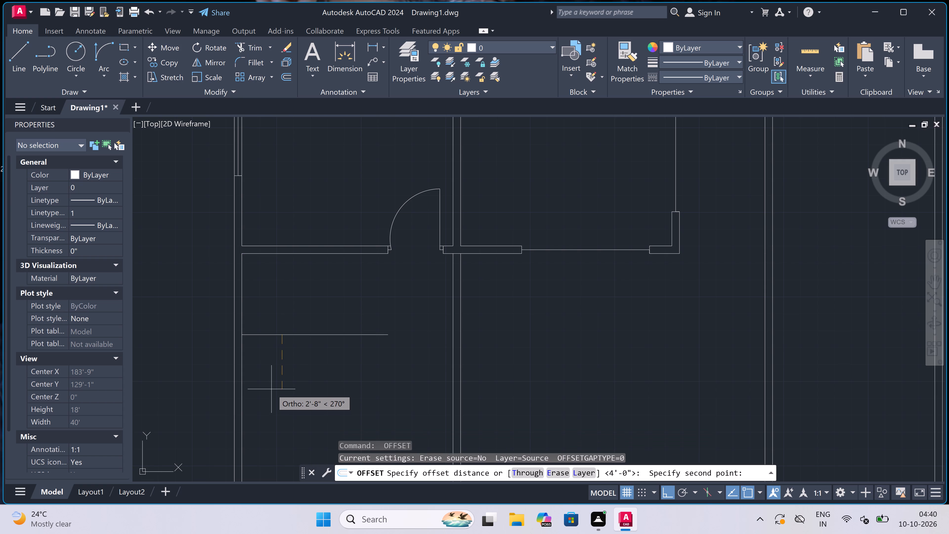
key("4")
type(".5")
type("\"")
key("space")
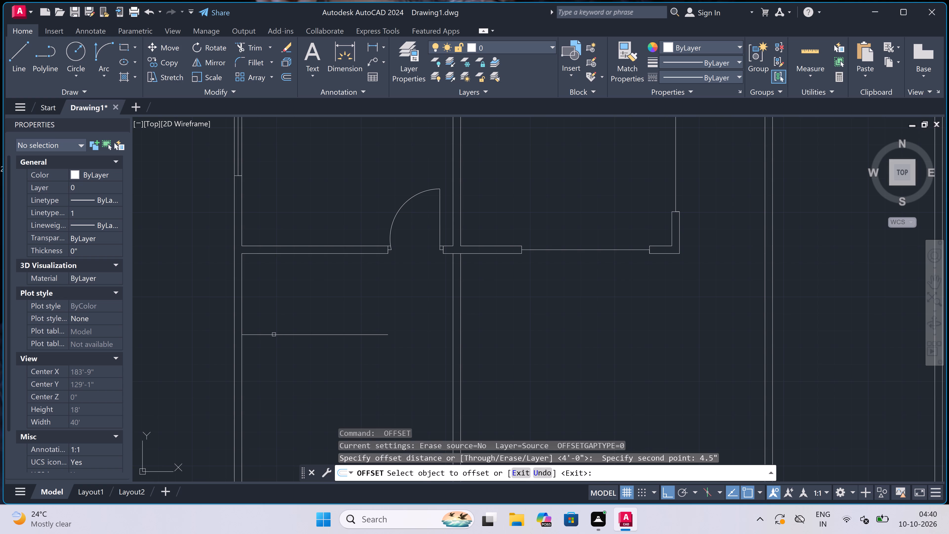
left_click_drag(274, 335, 274, 339)
left_click(272, 364)
key("Escape")
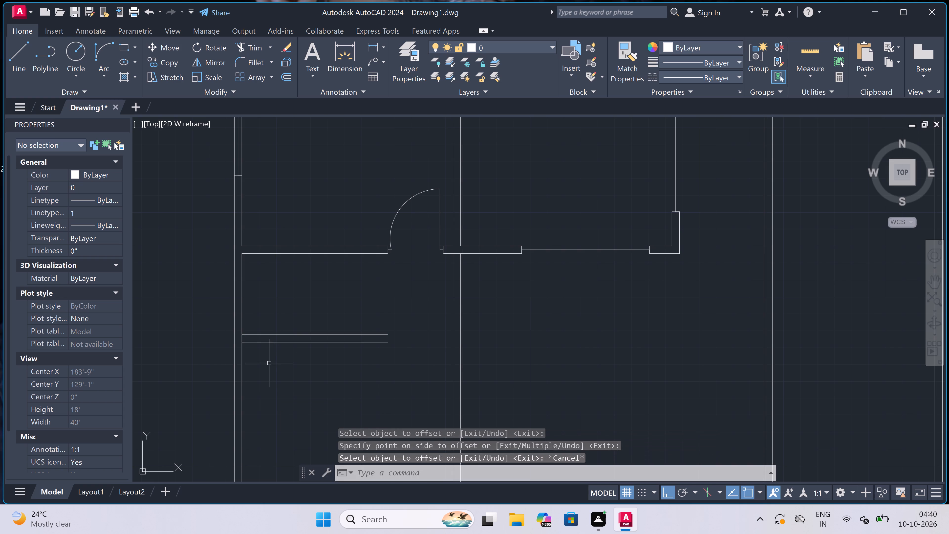
Offset the south face of this new partition 6'8" to the south.
key("space")
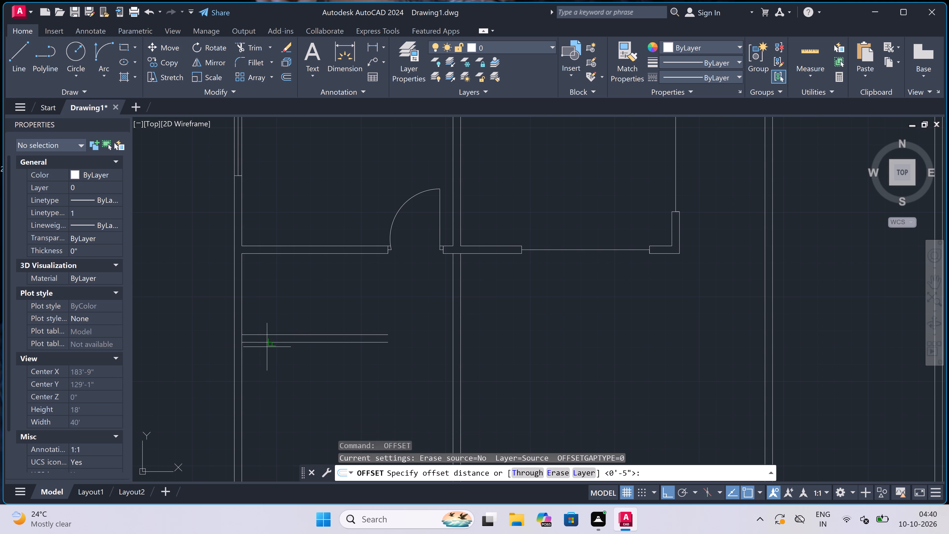
left_click(268, 345)
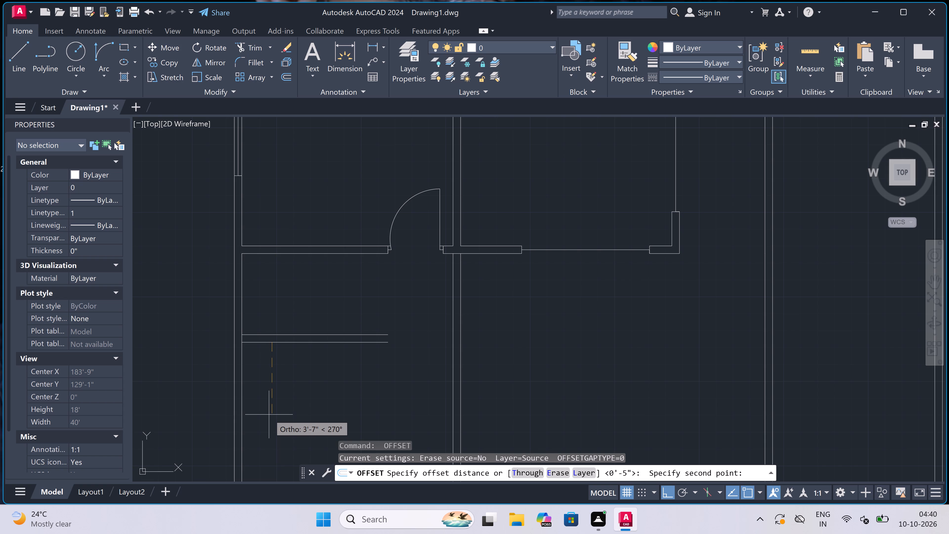
type("6'8")
type("\"")
key("space")
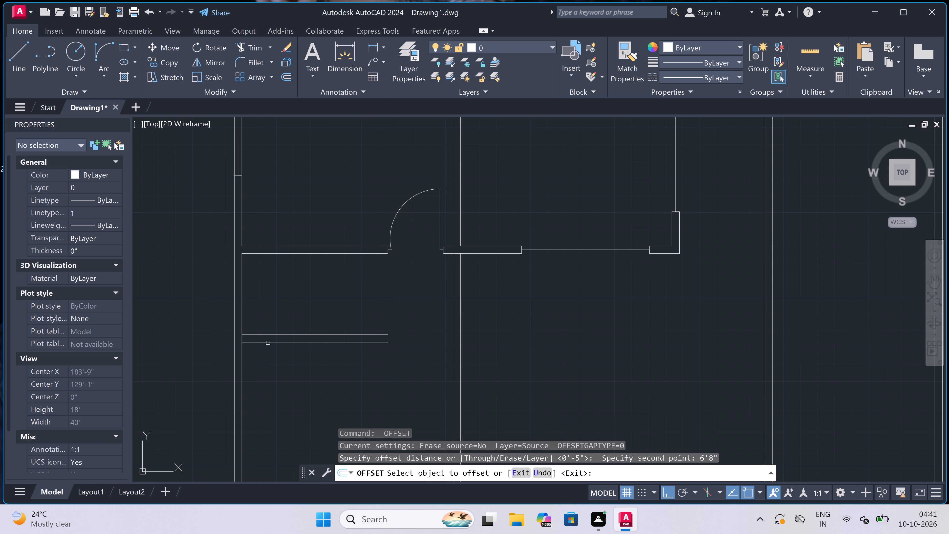
left_click_drag(268, 342, 268, 345)
left_click(269, 383)
scroll(269, 378, "down", 5)
scroll(268, 391, "up", 6)
key("Escape")
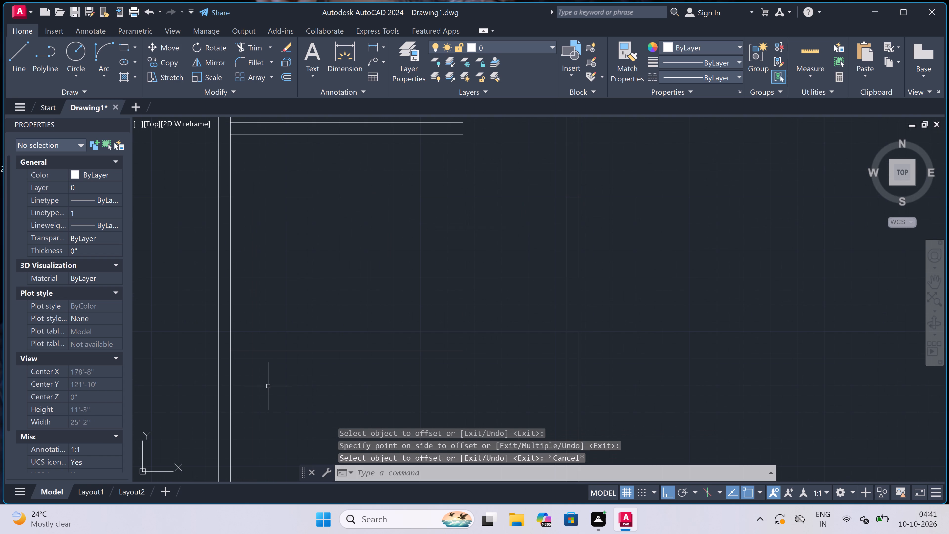
Offset the newest horizontal line 4.5" to the south to give the second partition its thickness.
key("space")
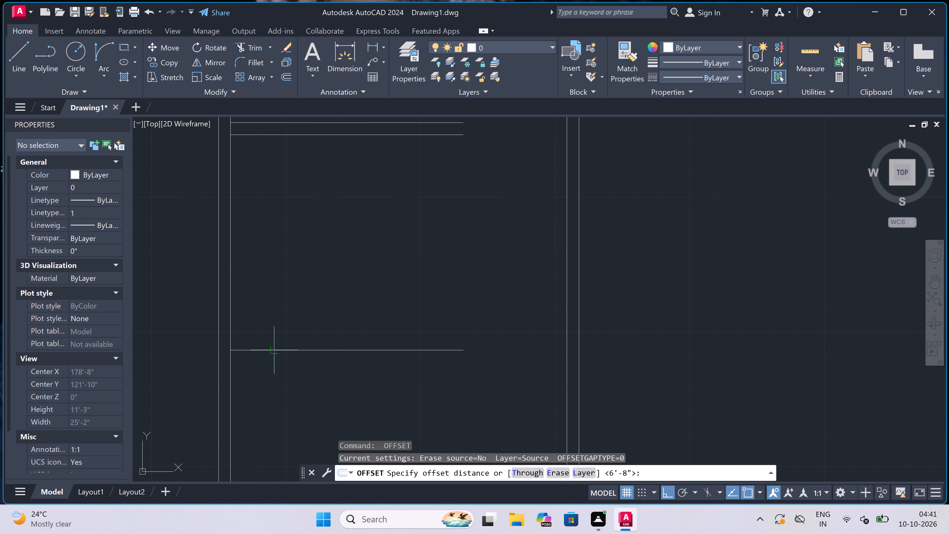
left_click(274, 346)
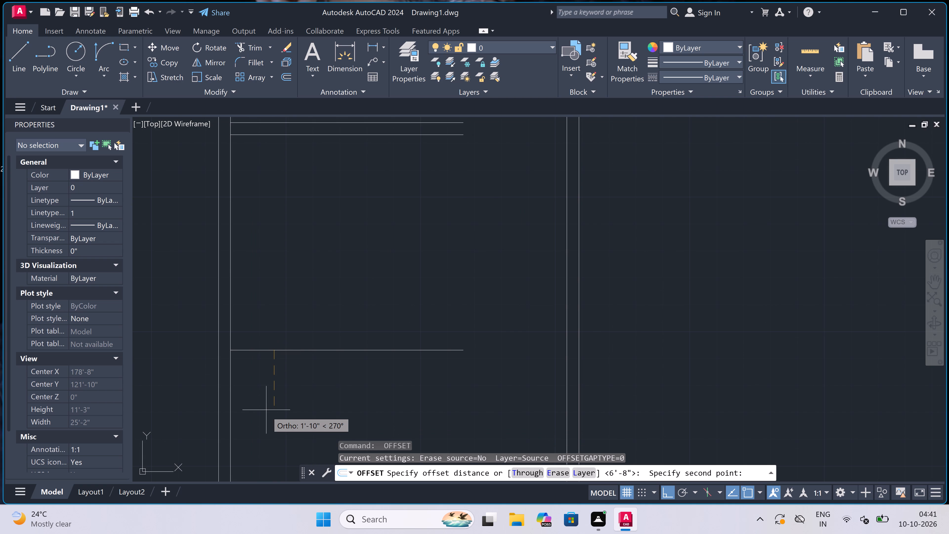
key("4")
type(".5")
type("\"")
key("space")
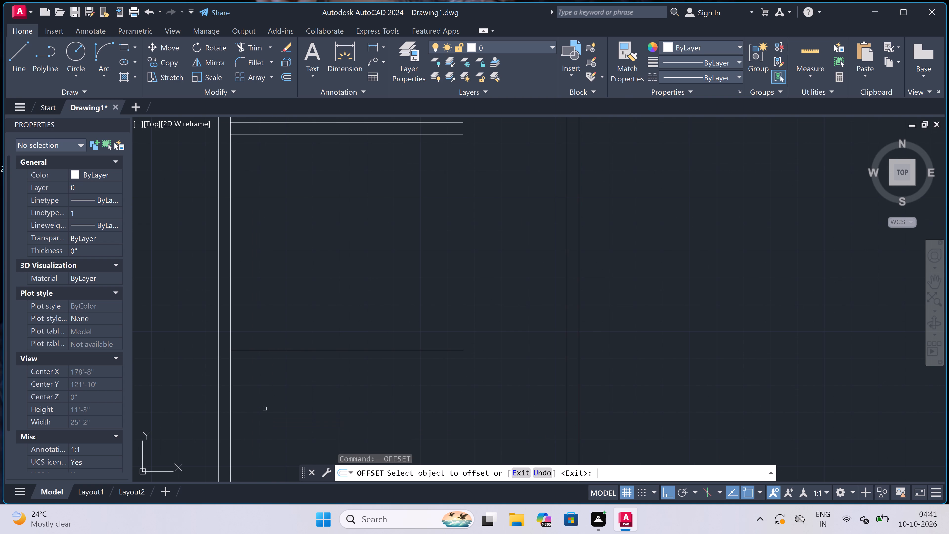
left_click(259, 351)
left_click(252, 398)
scroll(256, 317, "down", 3)
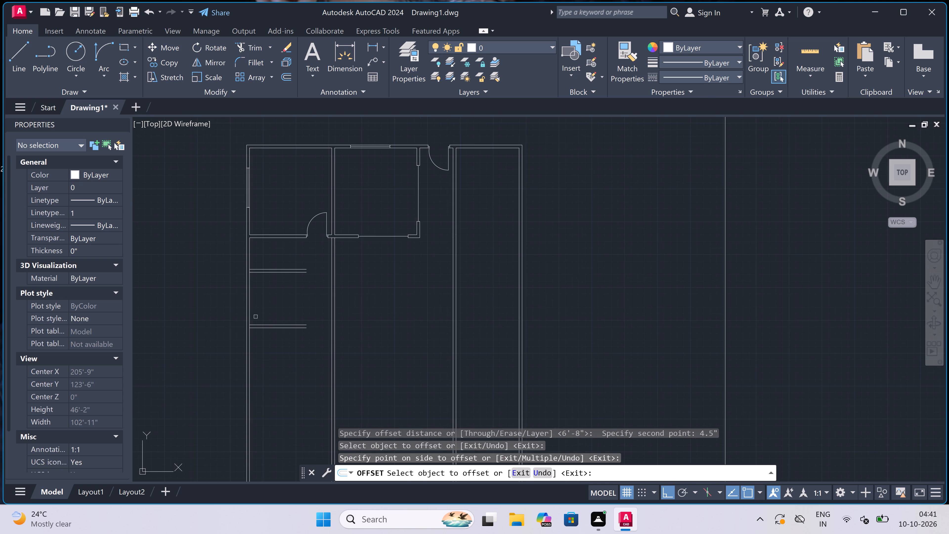
scroll(256, 336, "up", 2)
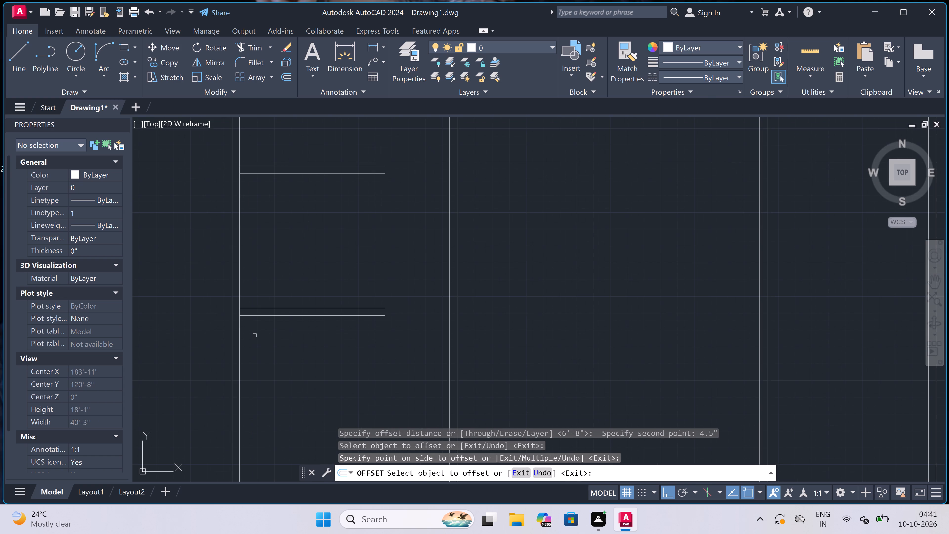
key("Escape")
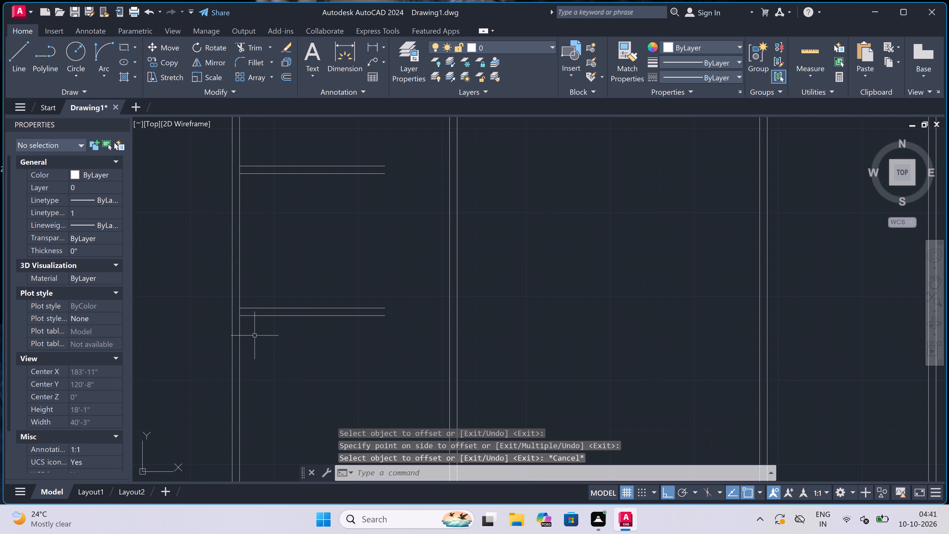
Offset the south face of the second partition 11' to the south.
key("space")
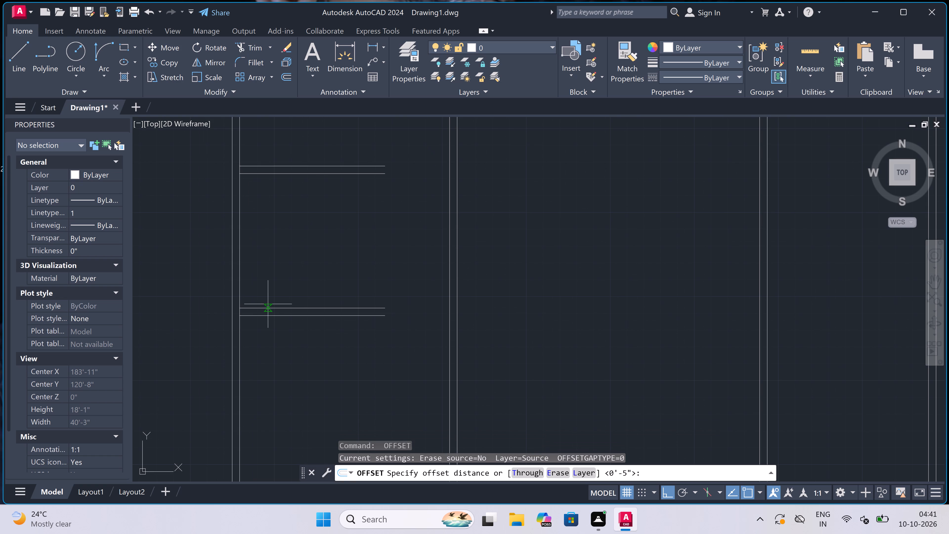
left_click_drag(267, 318, 267, 325)
scroll(268, 349, "down", 2)
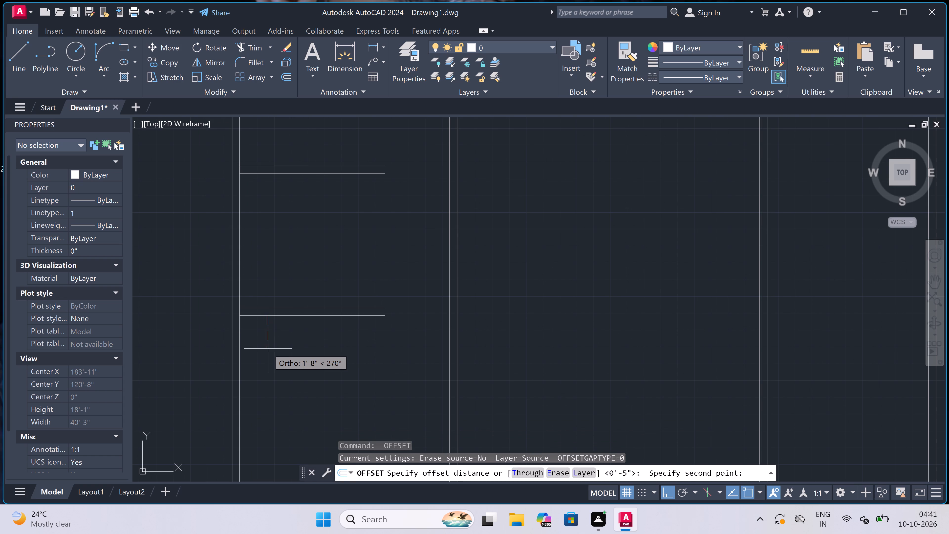
scroll(268, 349, "down", 1)
scroll(262, 373, "up", 3)
type("11'")
key("space")
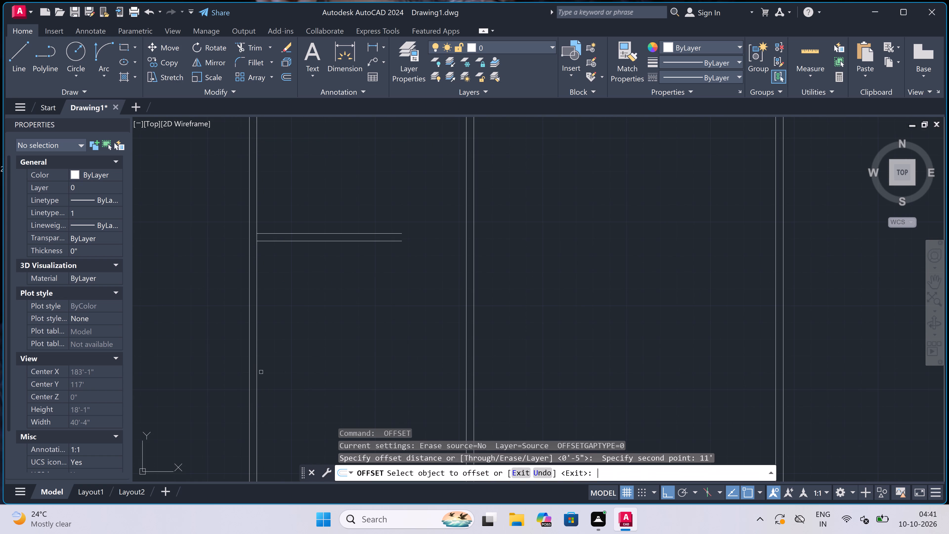
left_click(308, 241)
left_click(308, 320)
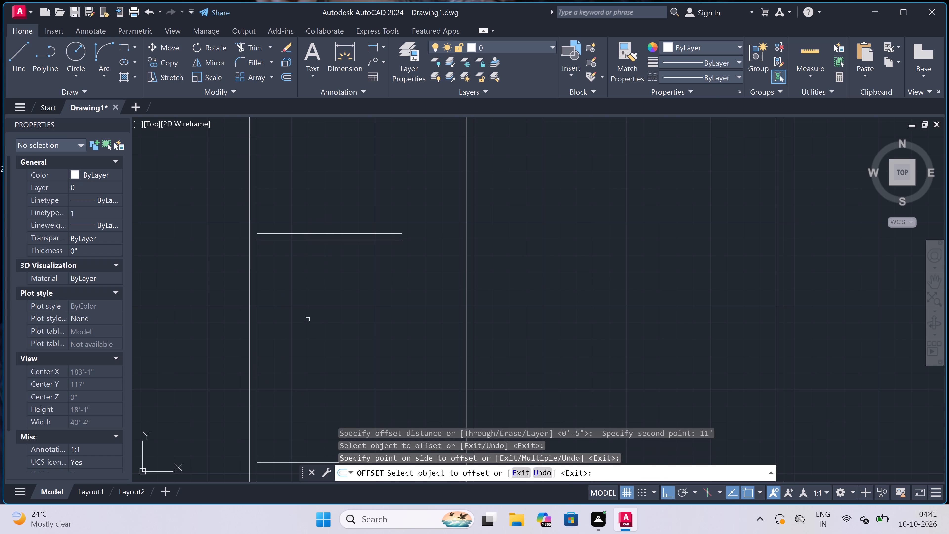
scroll(307, 317, "down", 4)
scroll(310, 337, "up", 3)
scroll(307, 364, "up", 2)
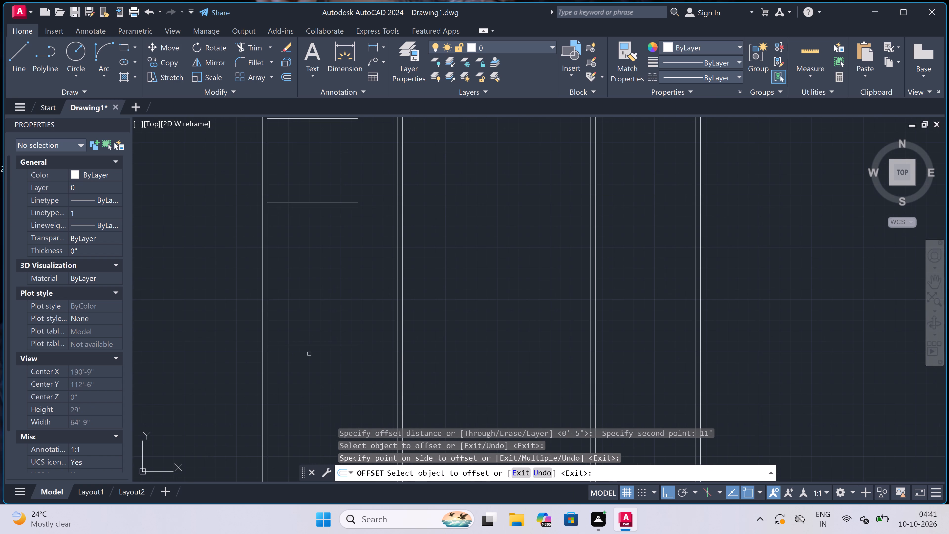
key("Escape")
Offset the southernmost horizontal line 4.5" to the south to complete the third partition.
key("space")
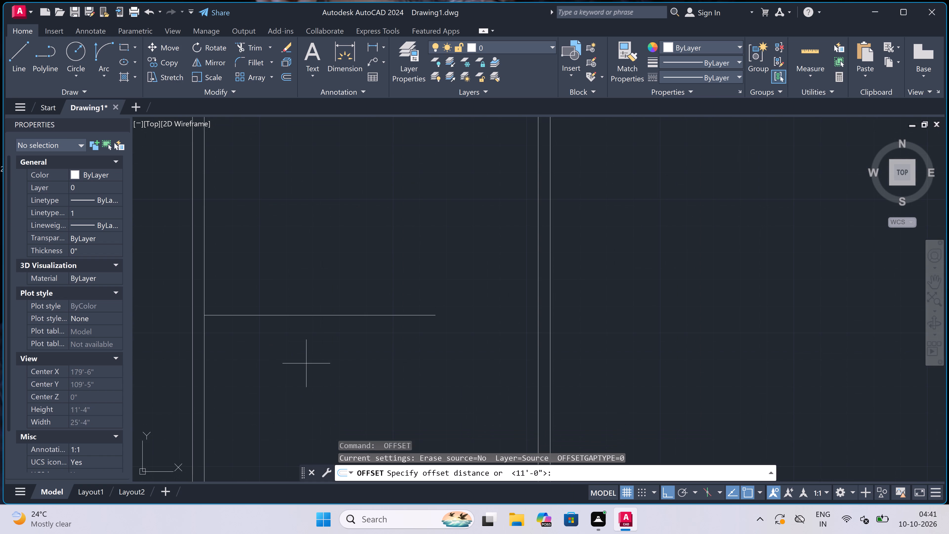
left_click(294, 316)
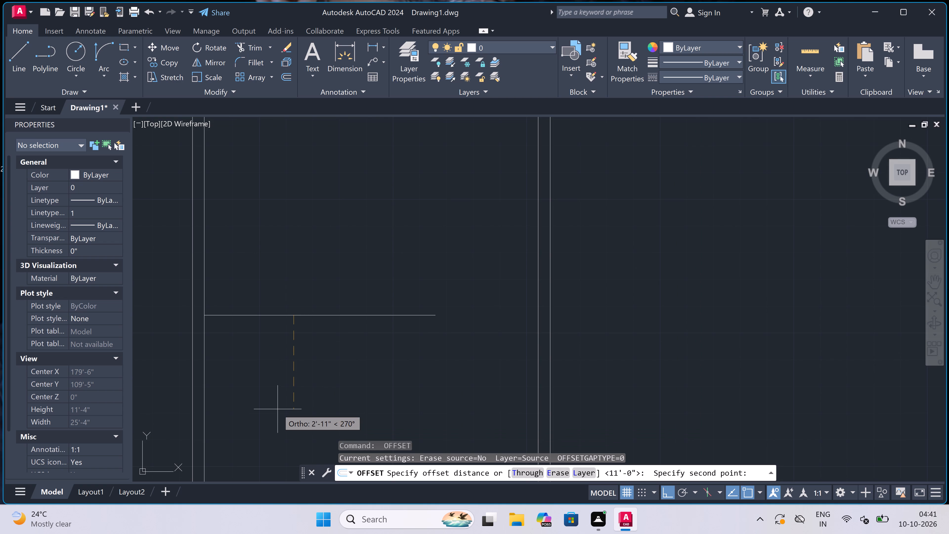
key("4")
type(".5")
type("\"")
key("space")
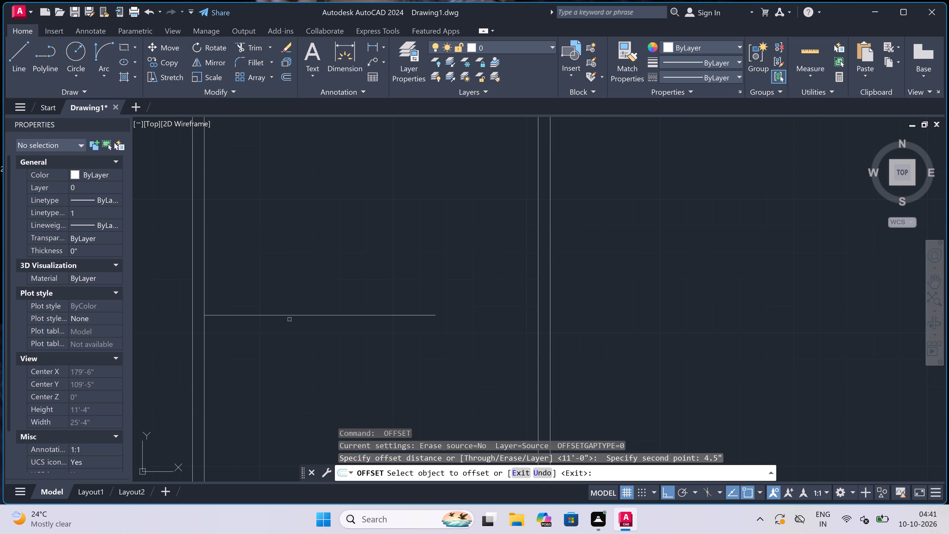
left_click(281, 315)
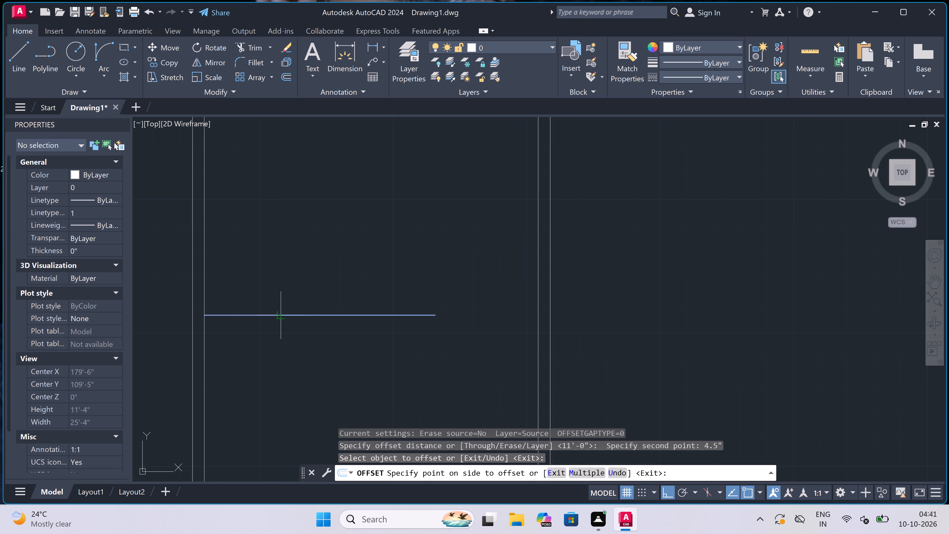
left_click(285, 348)
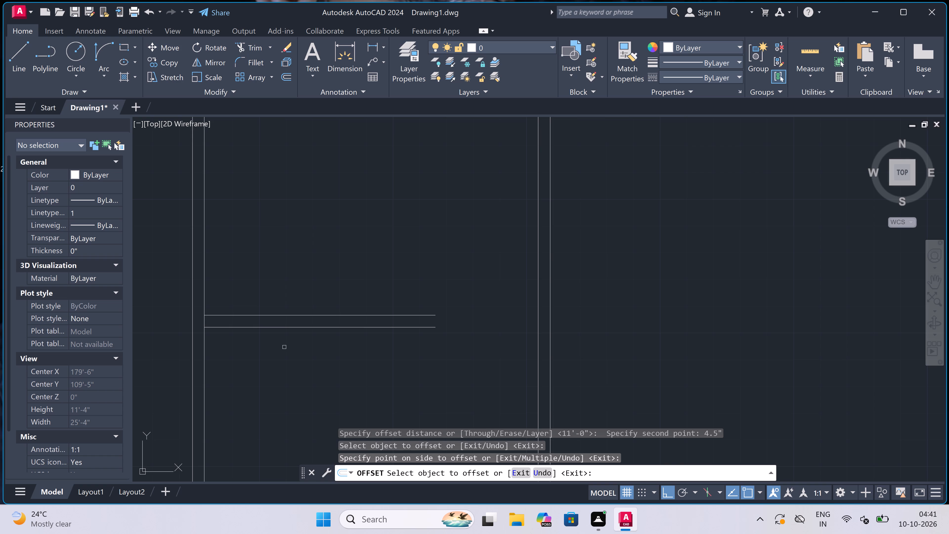
key("Escape")
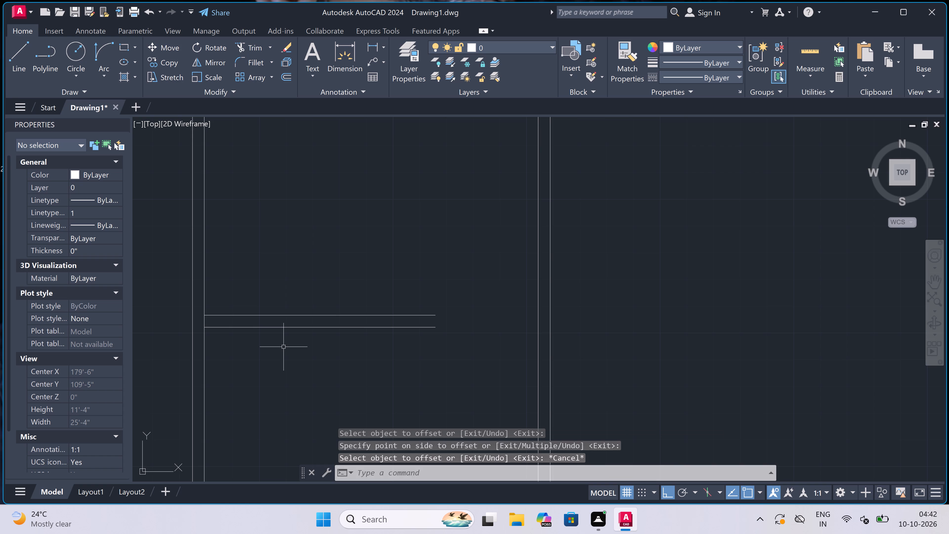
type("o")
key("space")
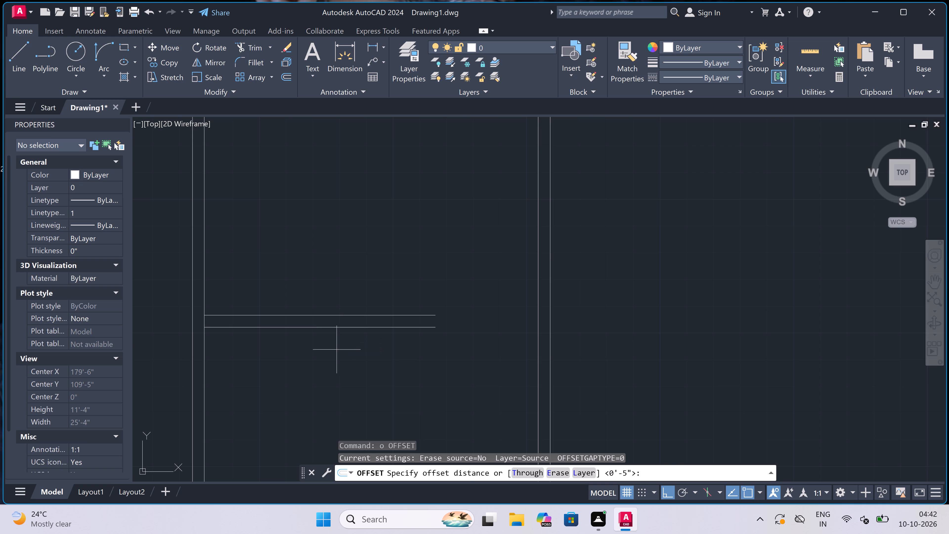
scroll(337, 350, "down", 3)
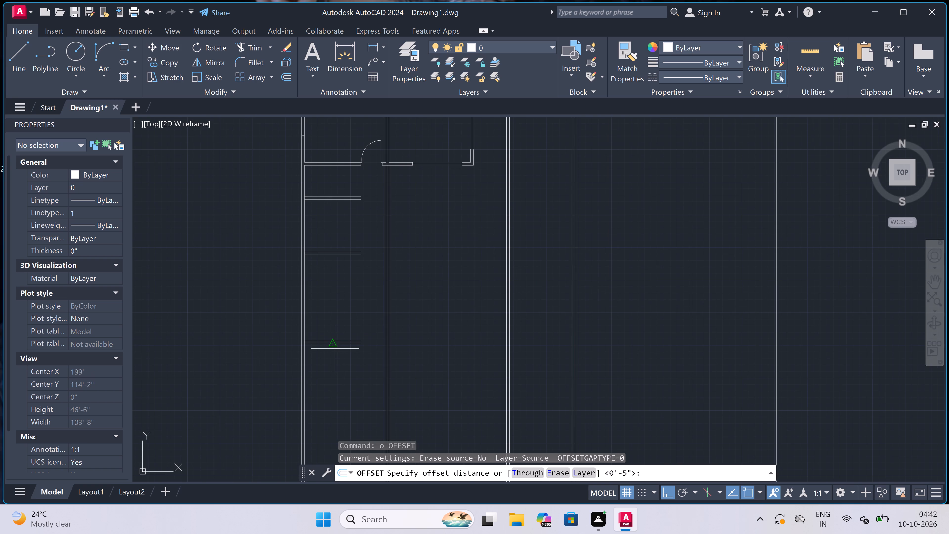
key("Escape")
Extend both lines of the southernmost partition west to the outer wall's outer face and east to the far face of the second long north-south partition.
type("ex")
key("space")
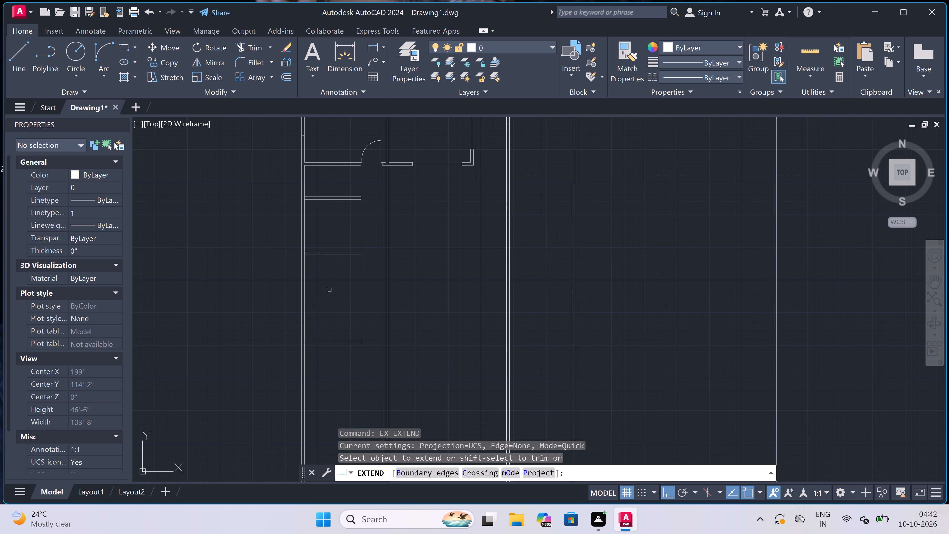
left_click_drag(330, 295, 331, 298)
left_click(325, 375)
left_click(347, 324)
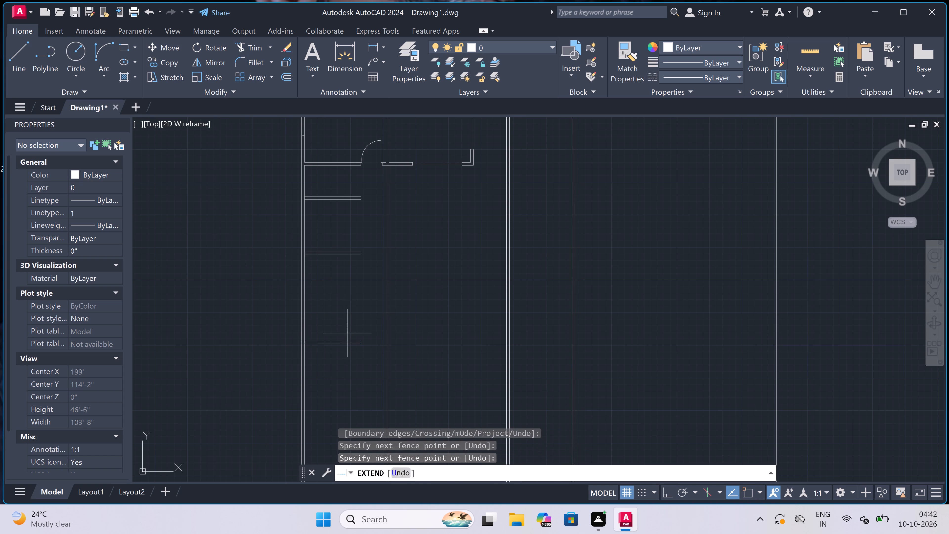
left_click(342, 375)
left_click(367, 327)
left_click(369, 374)
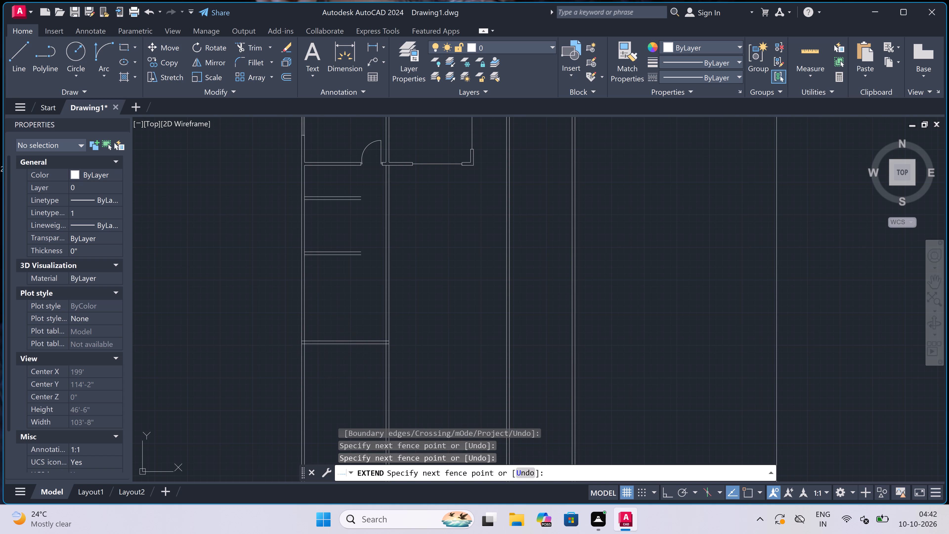
left_click(395, 325)
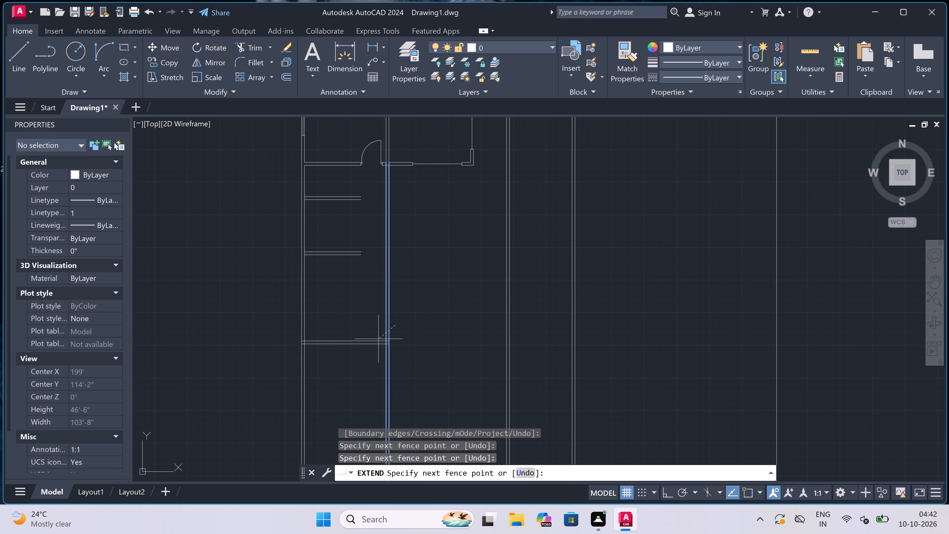
left_click(422, 315)
left_click(363, 321)
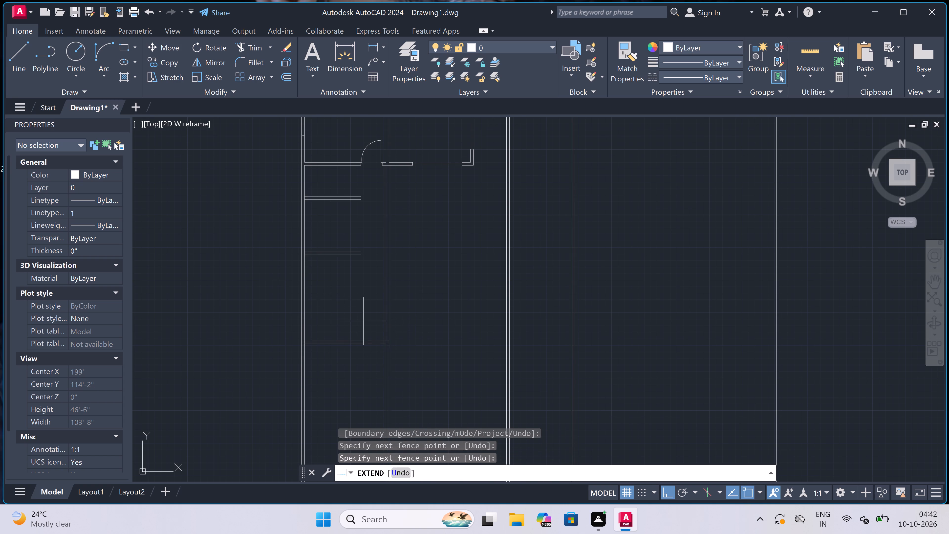
left_click(360, 361)
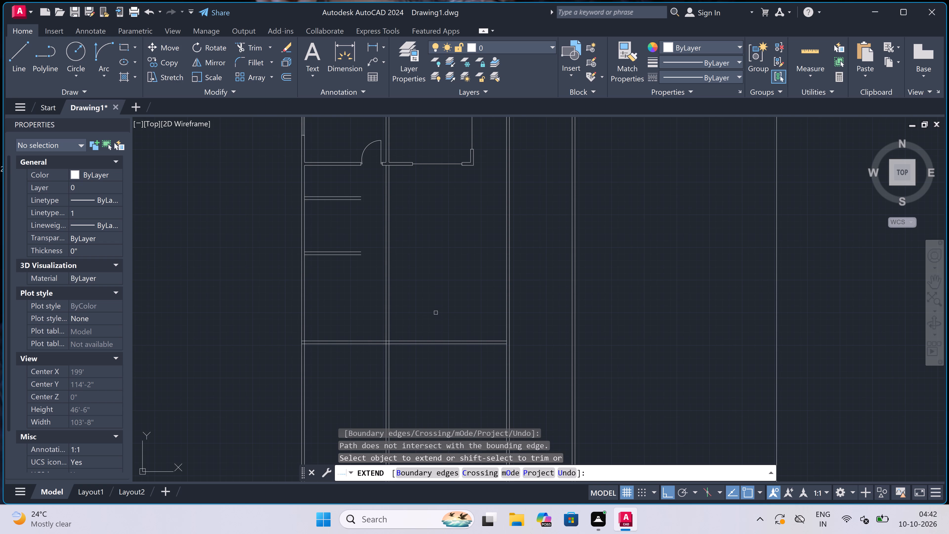
left_click(459, 320)
left_click(470, 385)
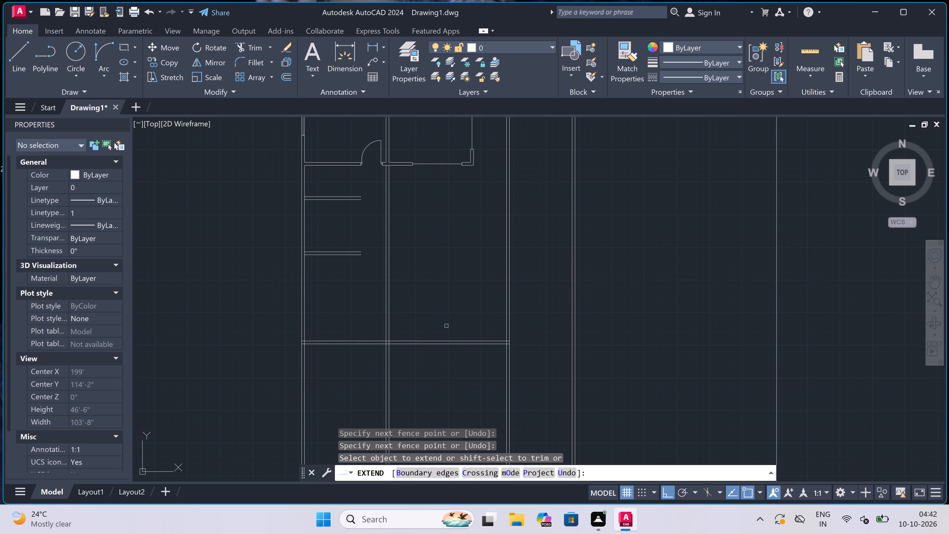
Offset the north face of the southernmost partition 12'1" to the north.
key("Escape")
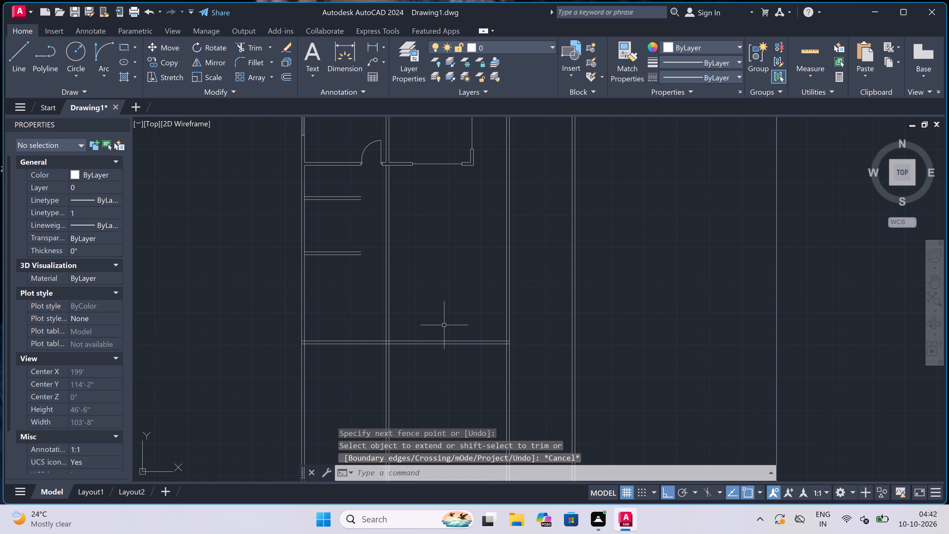
type("o")
key("space")
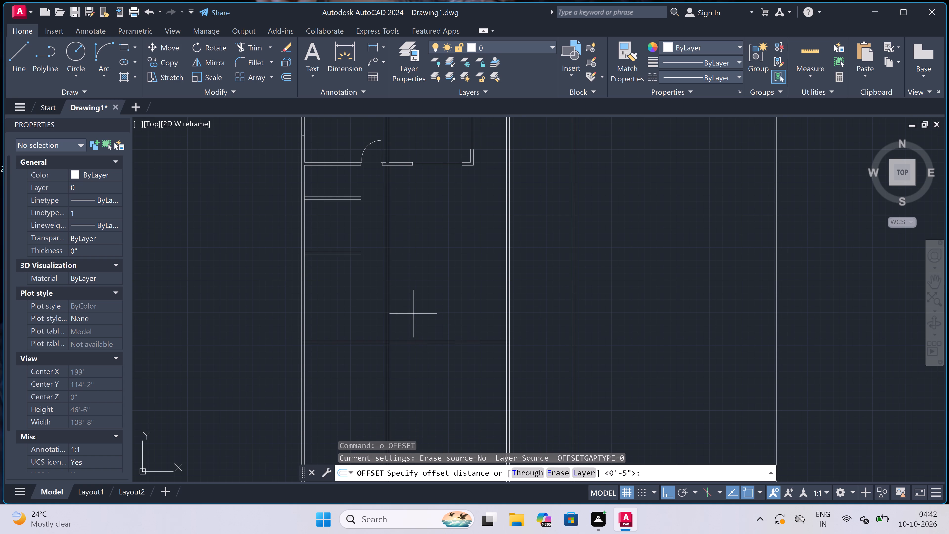
scroll(414, 314, "up", 2)
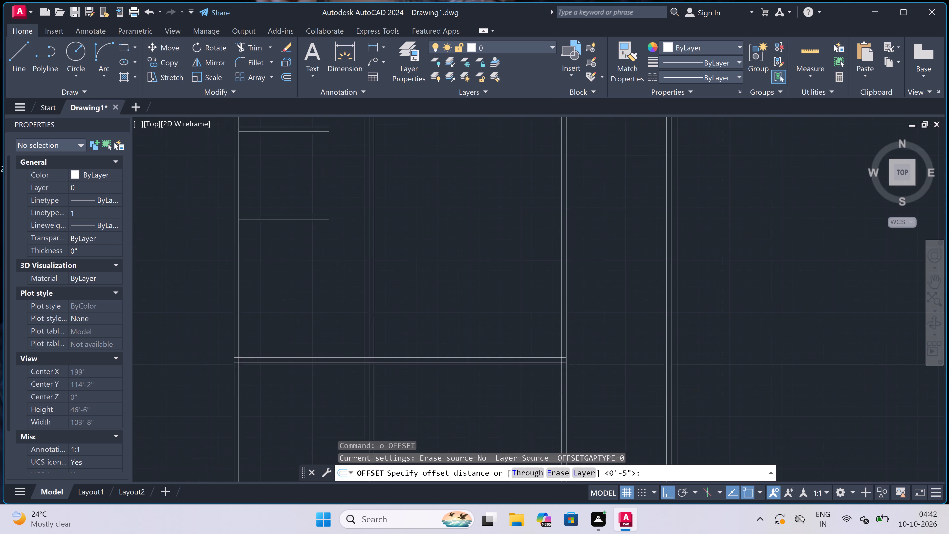
left_click(409, 380)
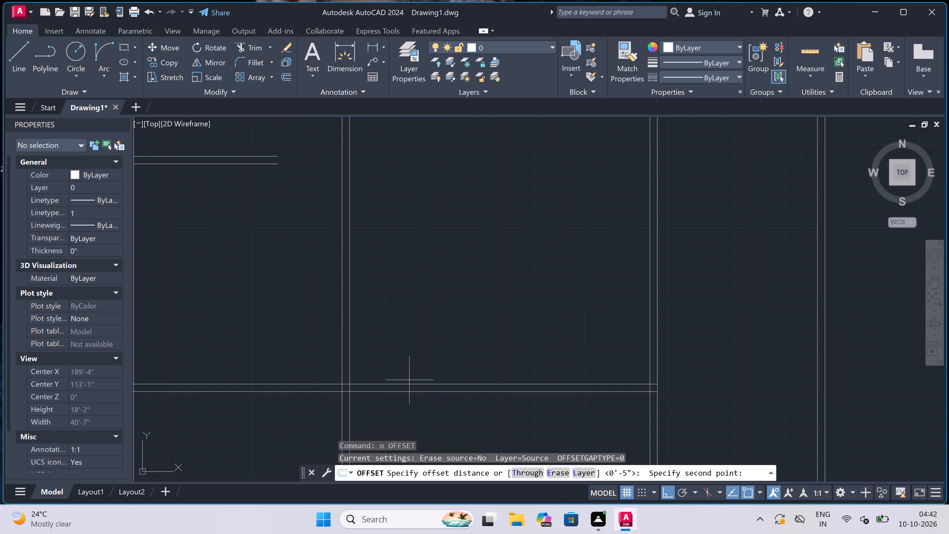
type("12")
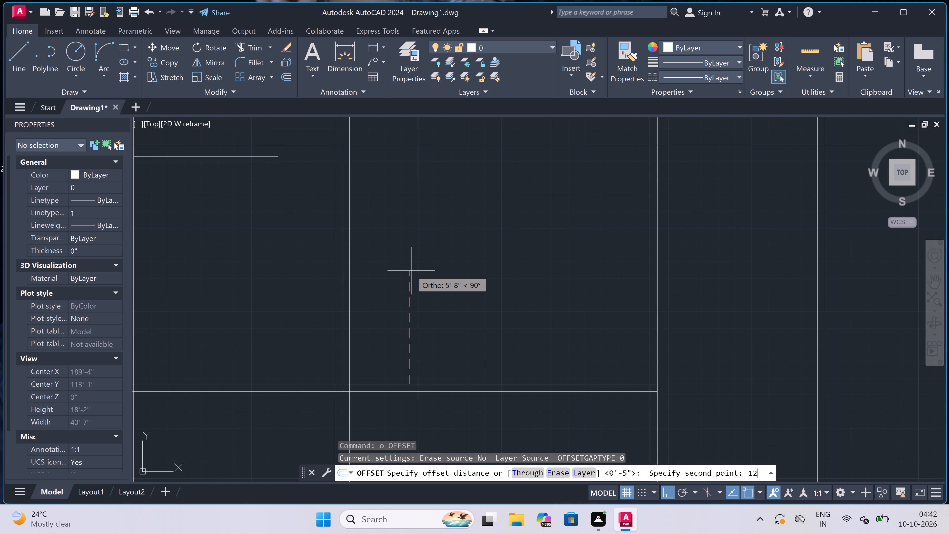
key("apostrophe")
key("1")
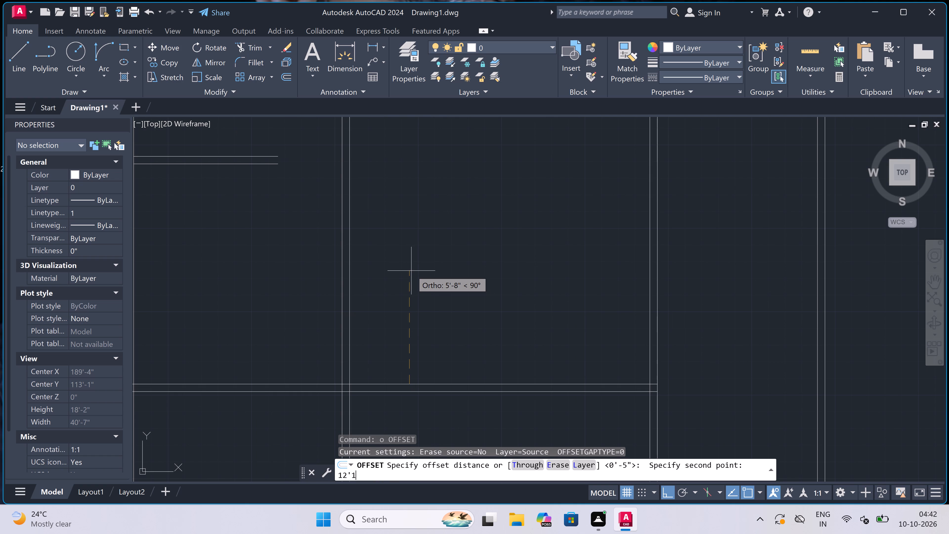
type("\"")
key("space")
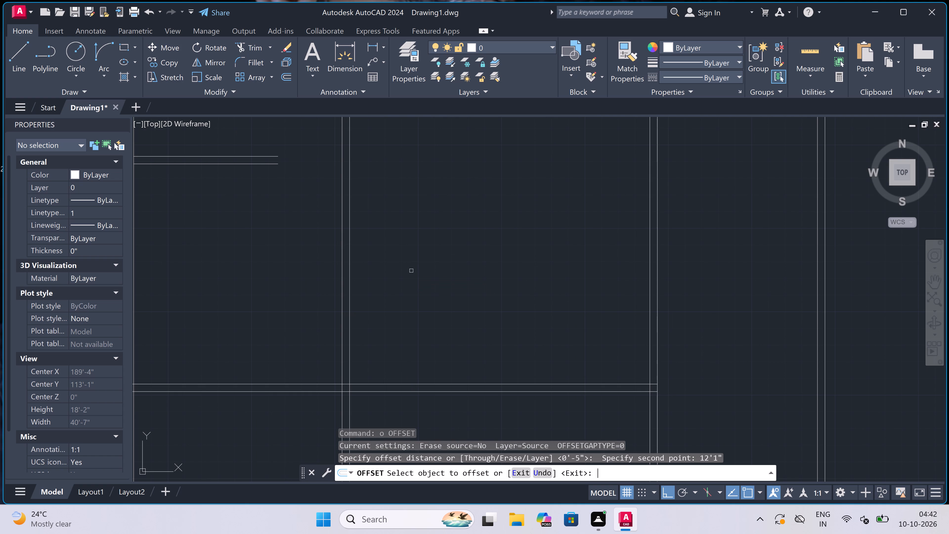
left_click(399, 383)
left_click(410, 290)
scroll(411, 292, "down", 4)
scroll(411, 254, "up", 2)
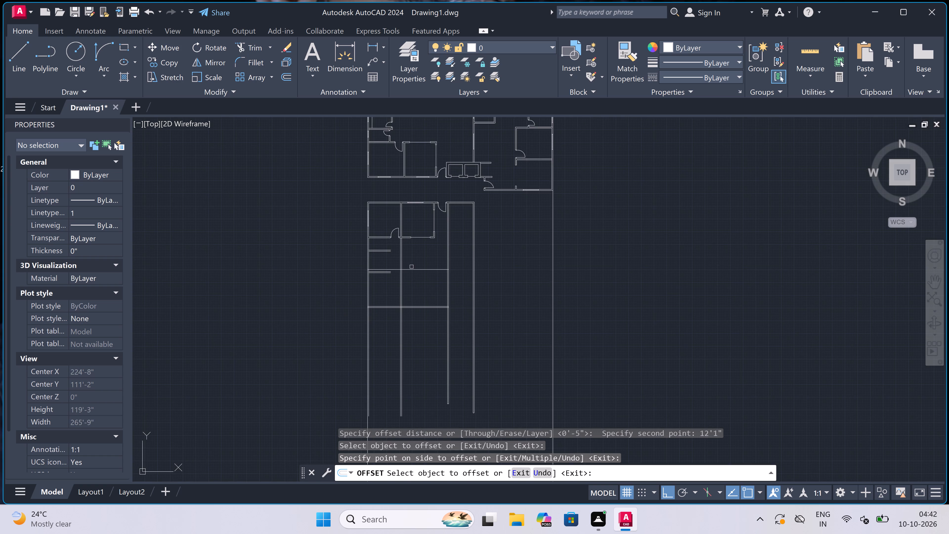
scroll(411, 254, "up", 2)
key("Escape")
Offset the new horizontal line 4.5" to the north to give this partition its thickness.
key("space")
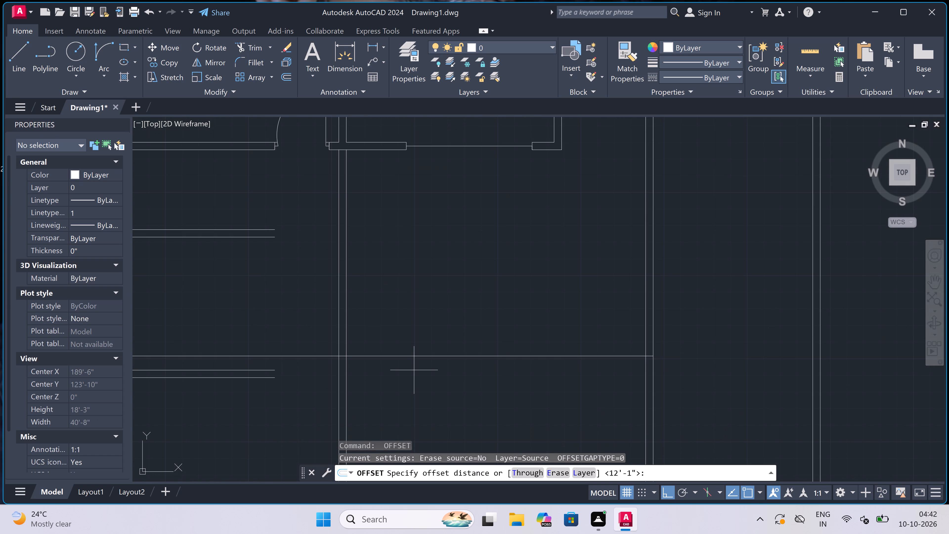
left_click(411, 359)
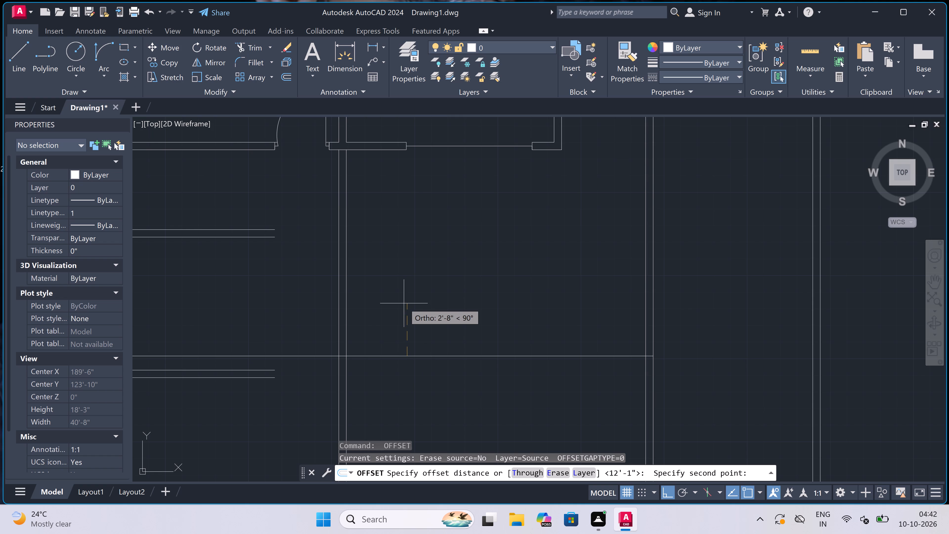
key("4")
type(".5")
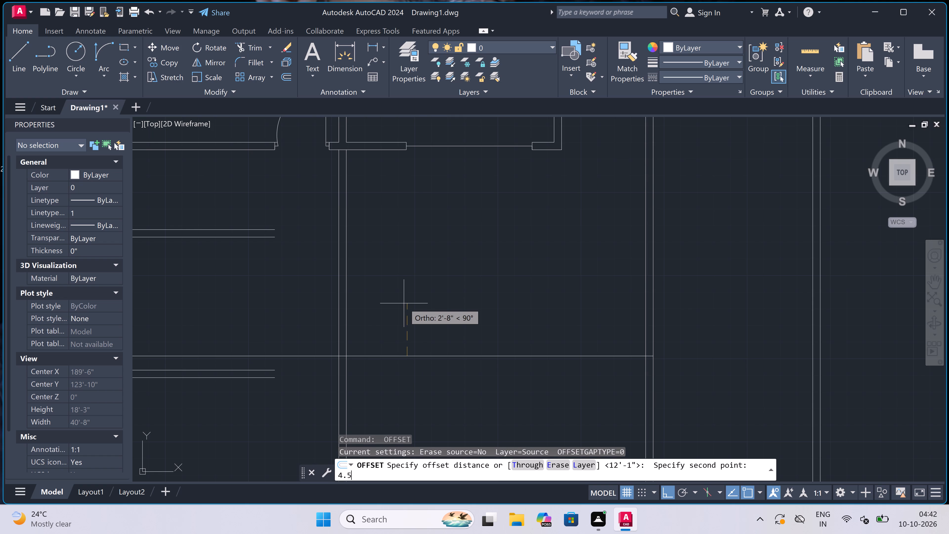
type("\"")
key("space")
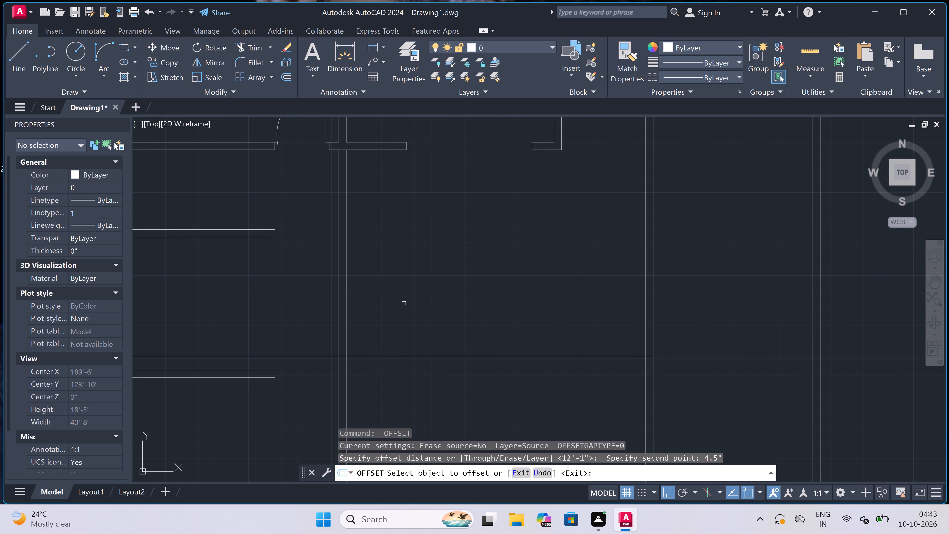
left_click(430, 355)
left_click(435, 320)
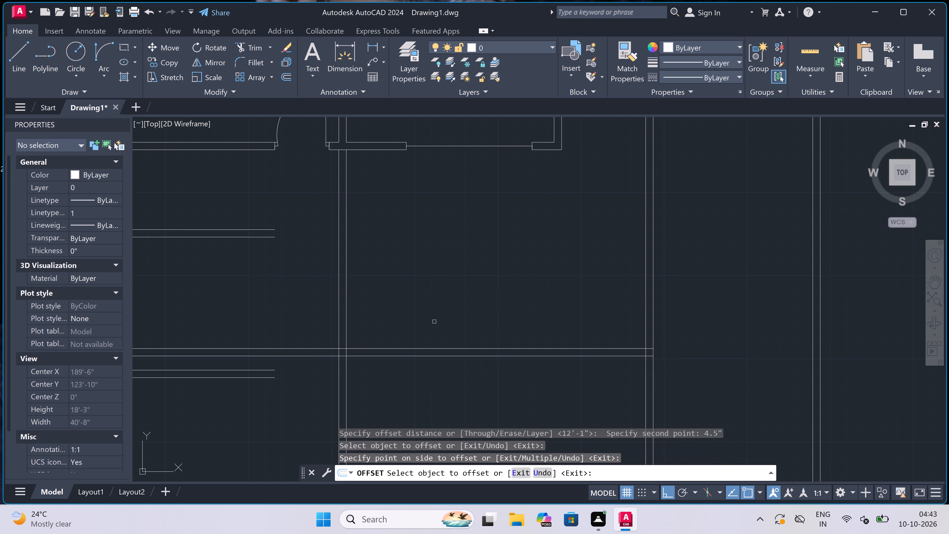
key("Escape")
Trim both lines of the new partition west of the first long north-south partition.
type("tr")
key("space")
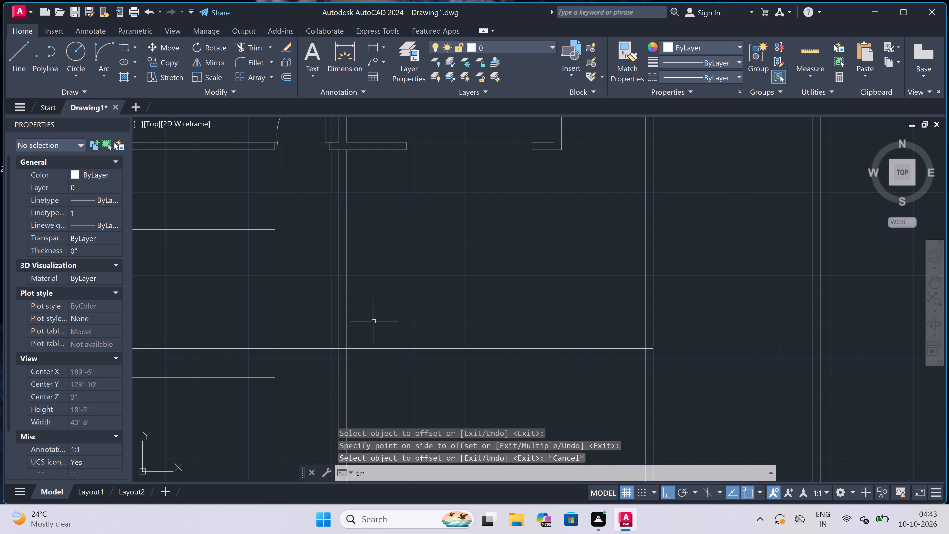
left_click(328, 361)
left_click(318, 312)
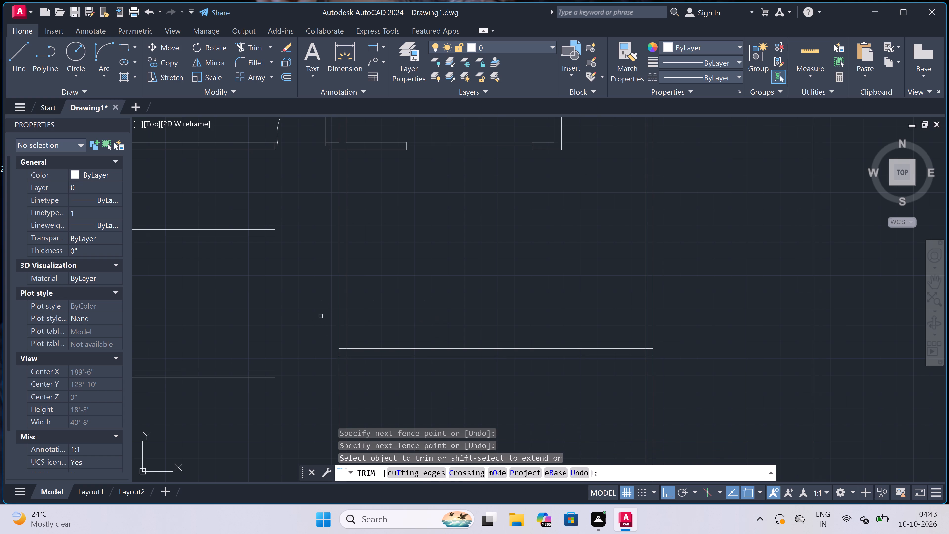
Trim the overlapping line ends where the new partition meets the first long north-south partition to form a clean corner.
scroll(348, 351, "up", 3)
left_click(347, 350)
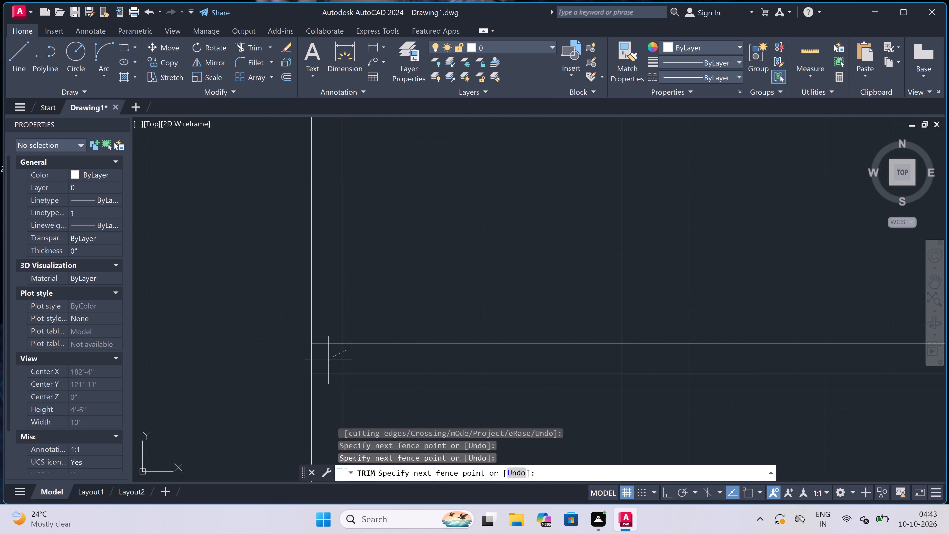
left_click(323, 364)
left_click(324, 376)
left_click(322, 361)
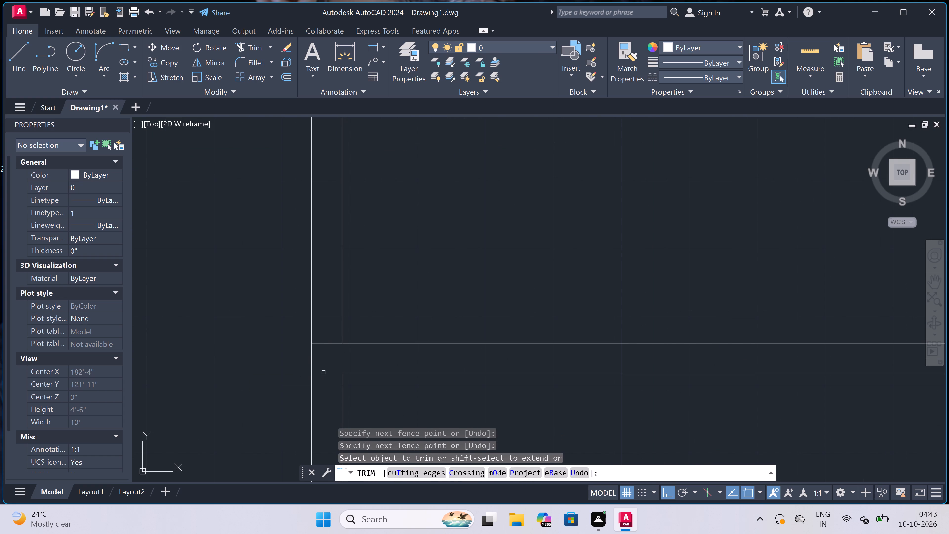
Remove both lines of the first long north-south partition between the upper rooms' south wall and the new partition.
scroll(322, 361, "down", 4)
left_click(322, 309)
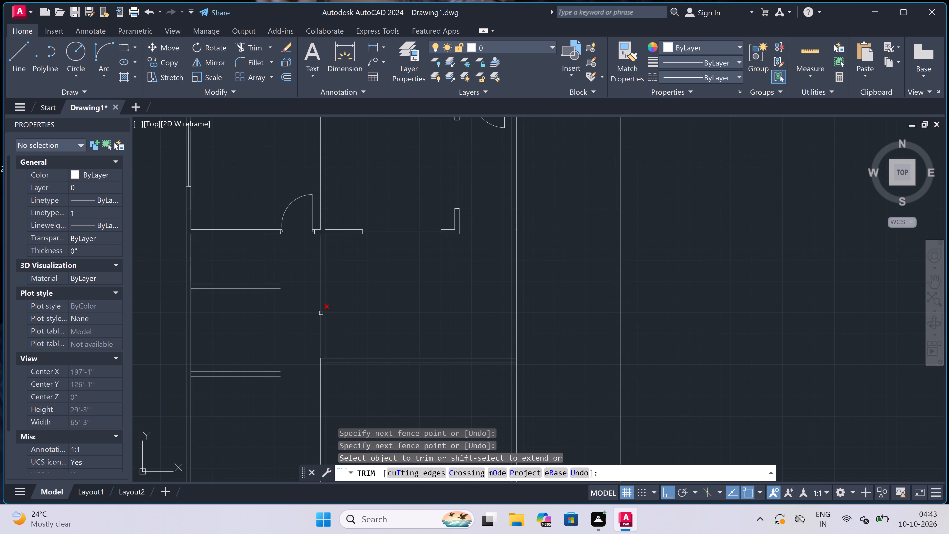
left_click(345, 312)
left_click(306, 315)
key("Escape")
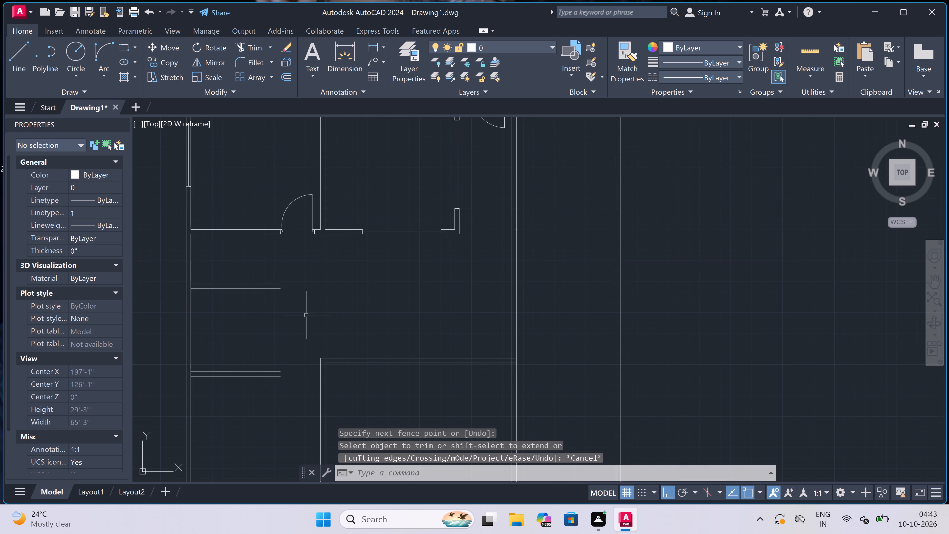
Extend both lines of the second short west partition east to the first long north-south partition.
type("ex")
key("space")
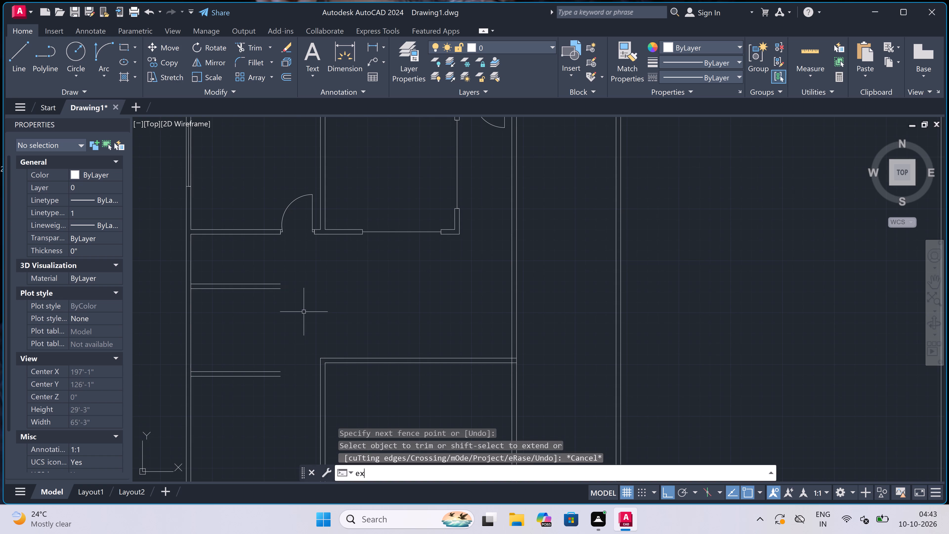
left_click(286, 320)
left_click(233, 420)
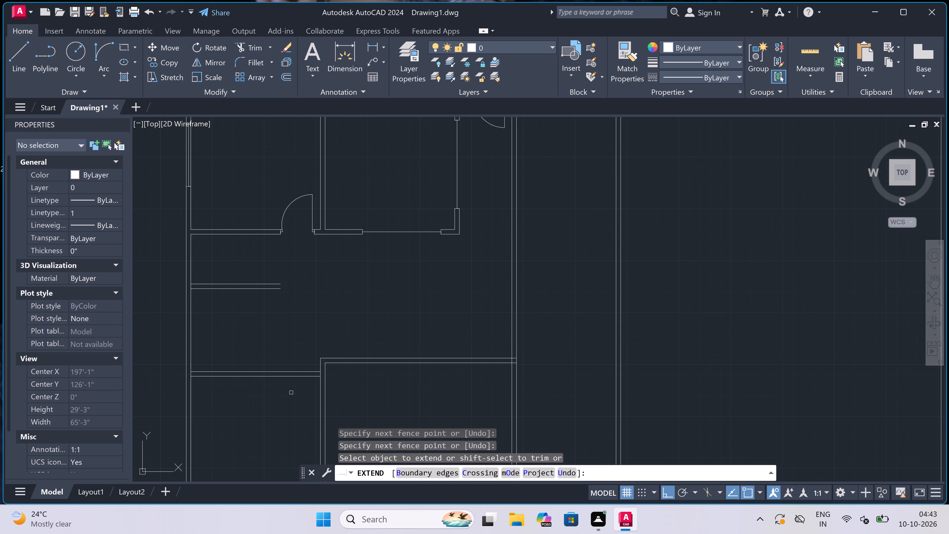
scroll(306, 324, "down", 2)
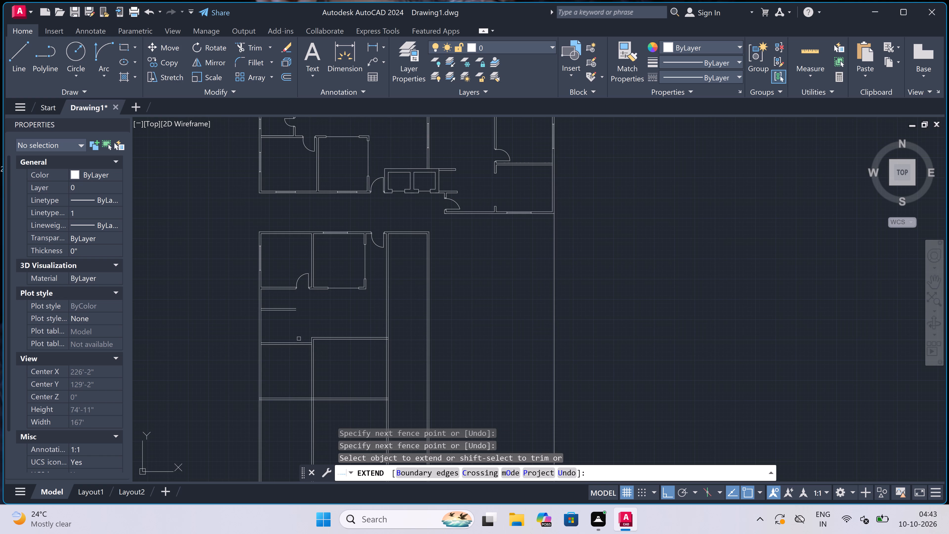
scroll(301, 349, "down", 2)
scroll(292, 327, "up", 4)
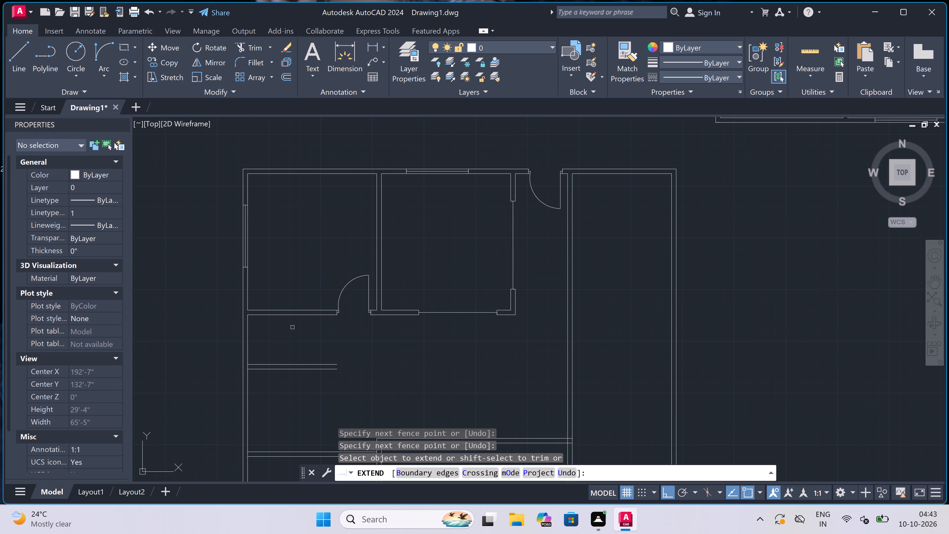
key("Escape")
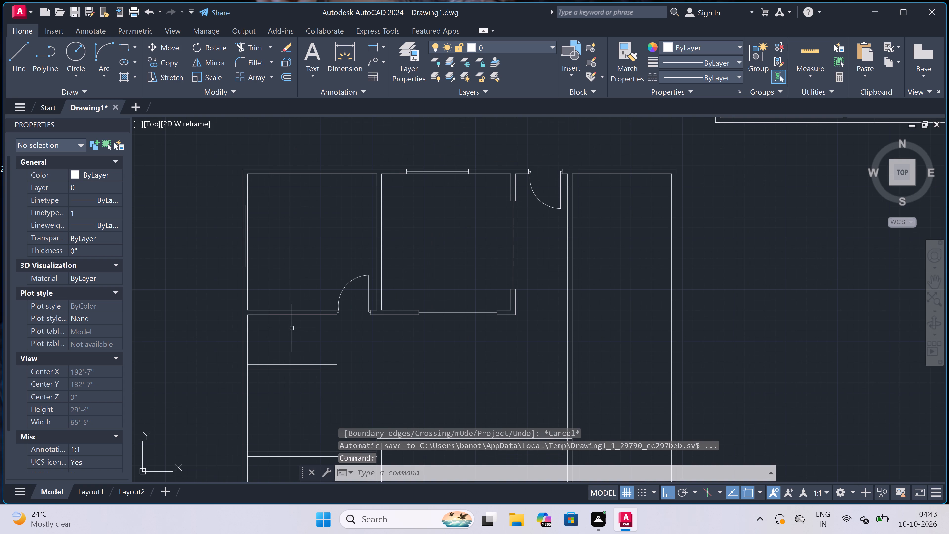
Draw a line 6'8" east from the outer wall along the northwest room's south face, and south to the first short partition's south face.
type("l")
key("space")
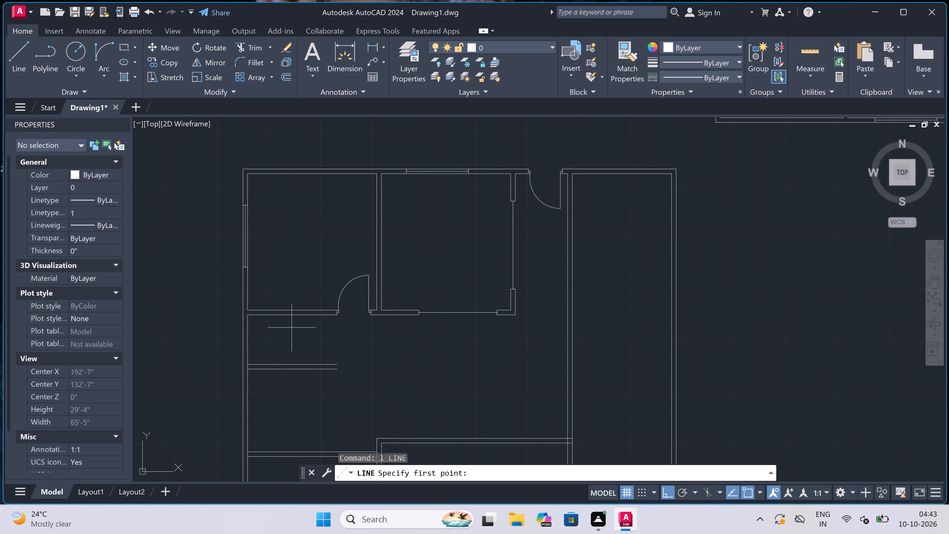
scroll(282, 325, "up", 2)
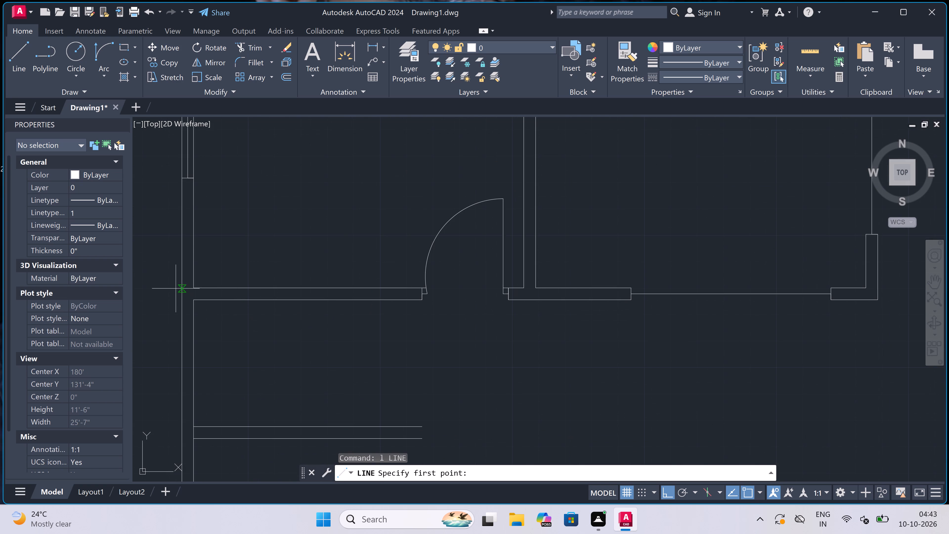
left_click(196, 299)
type("6'8")
type("\"")
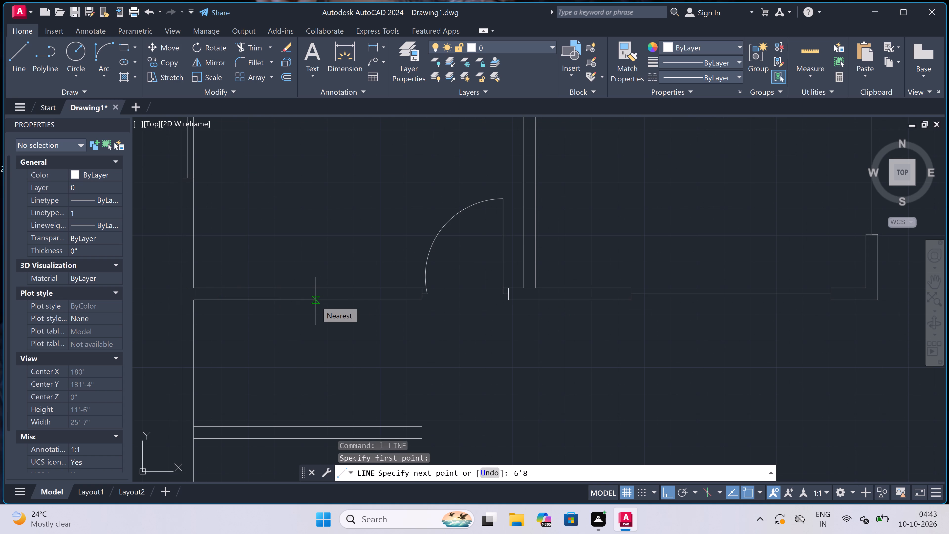
key("space")
scroll(315, 300, "down", 2)
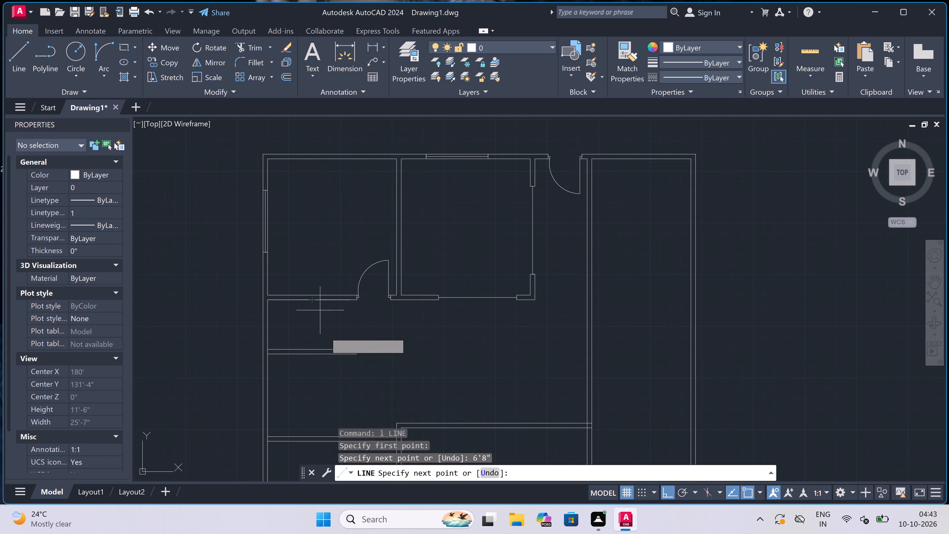
scroll(356, 350, "up", 2)
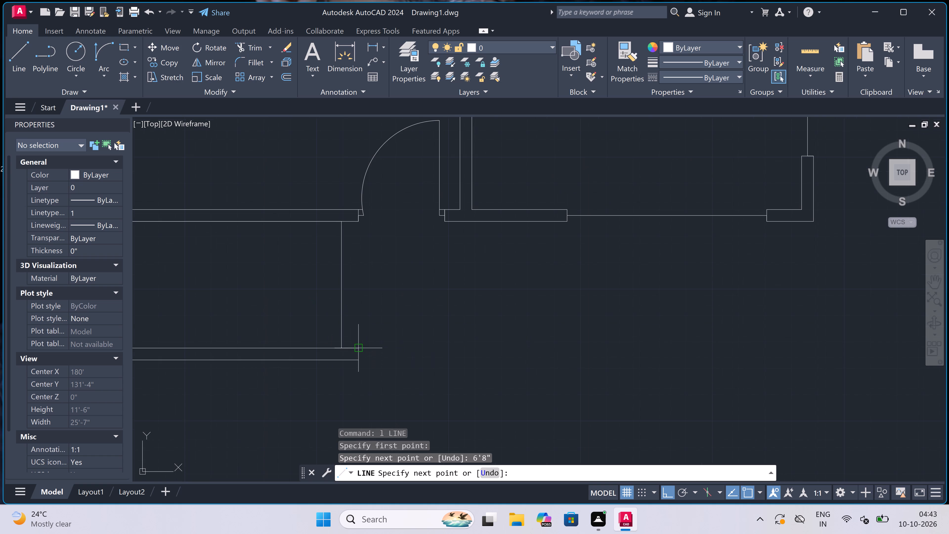
scroll(337, 347, "up", 2)
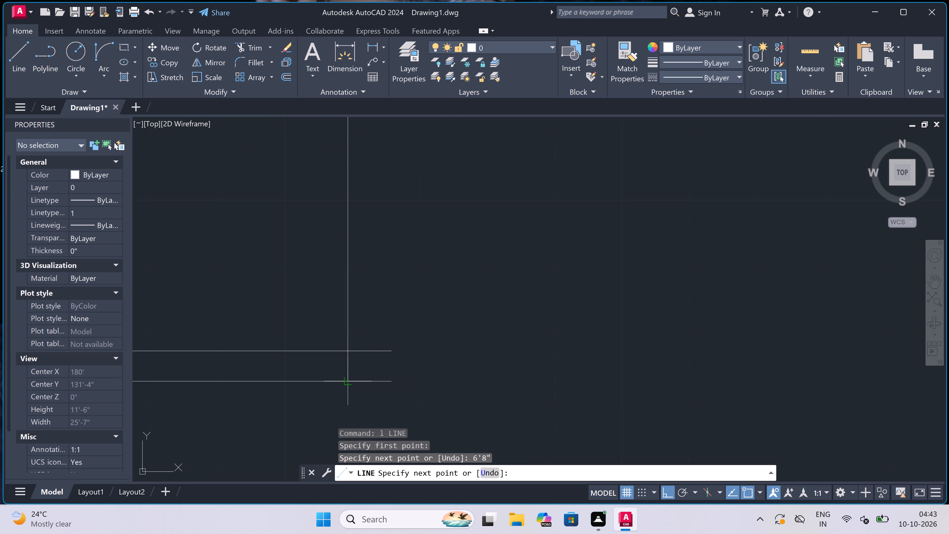
left_click(346, 383)
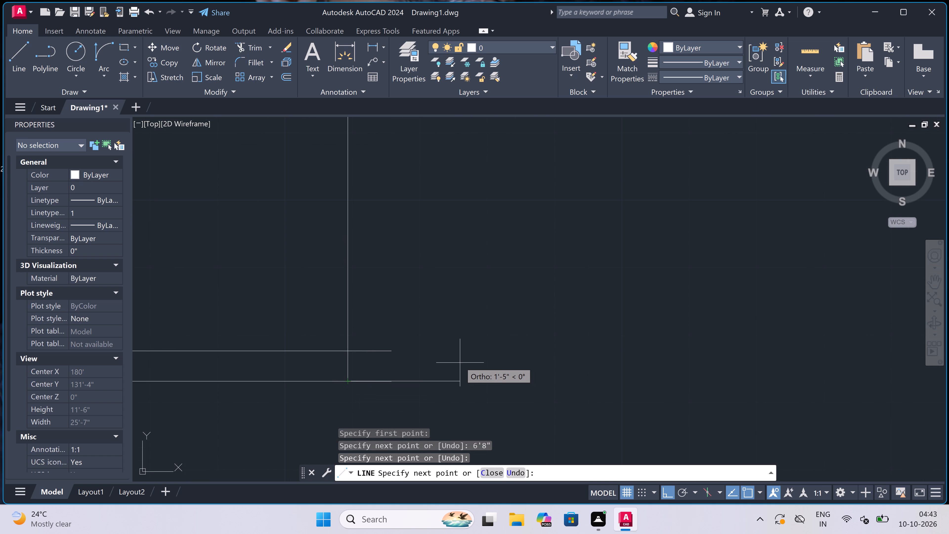
Continue the line 4.5" east and north to the northwest room's south face, completing the new north-south partition.
key("4")
type(".5")
type("\"")
key("space")
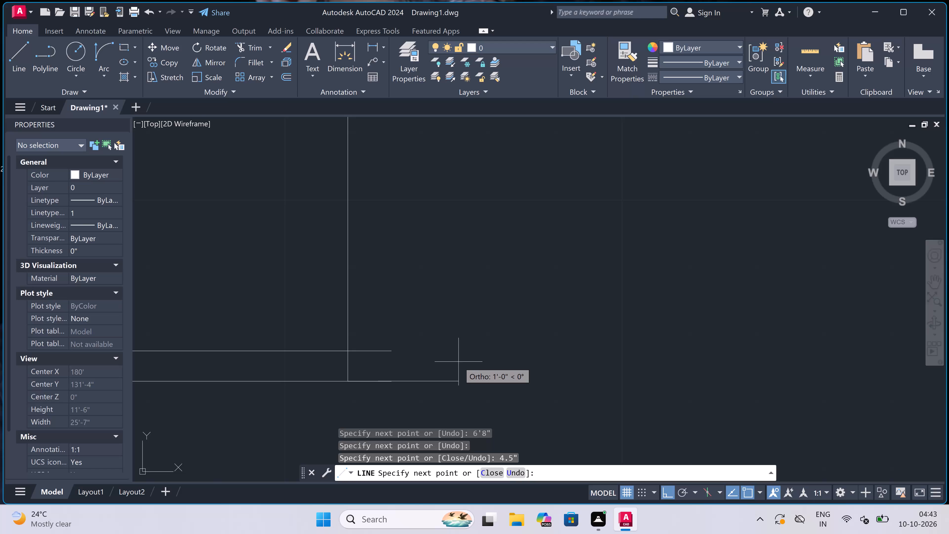
scroll(454, 359, "down", 2)
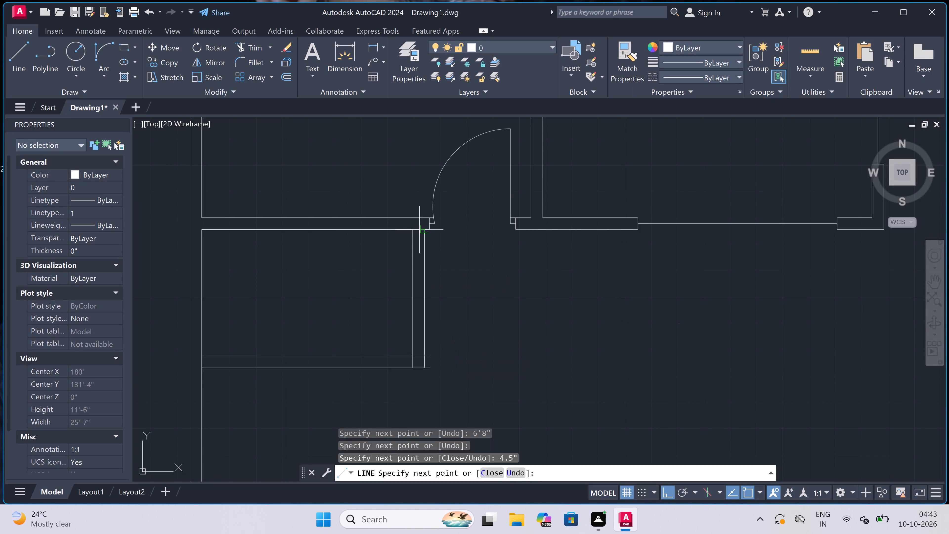
scroll(419, 230, "up", 3)
left_click(436, 226)
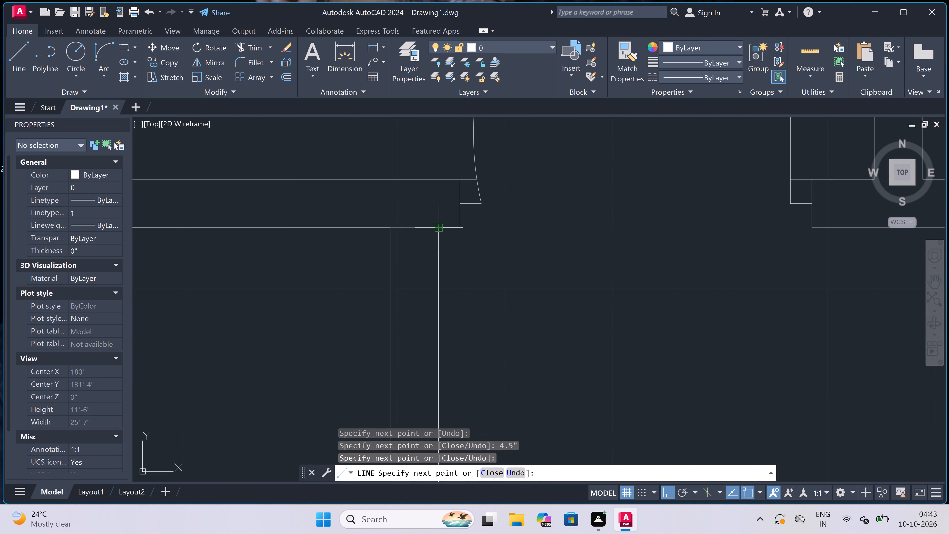
key("Escape")
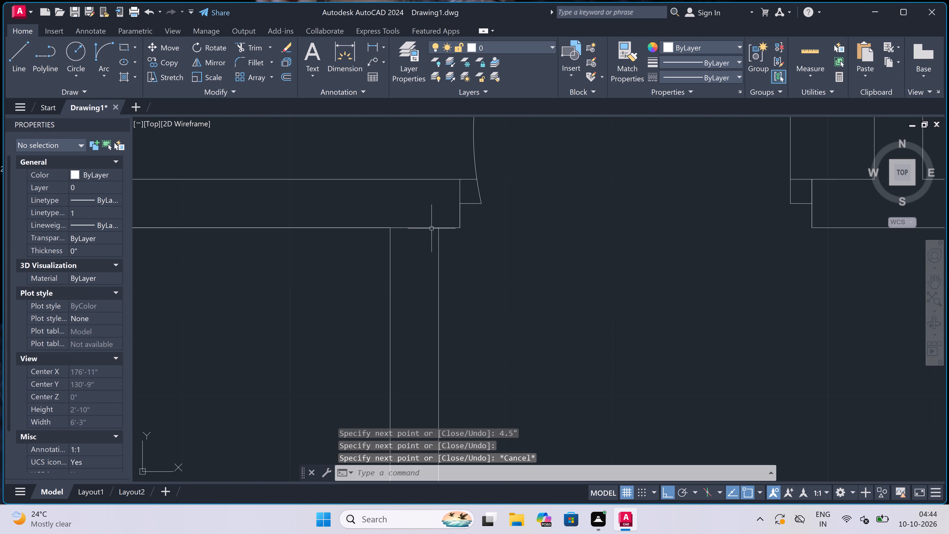
Trim the new partition's junctions with the northwest room's south wall and the first short partition, removing crossing lines and the east overhangs.
type("tr")
key("space")
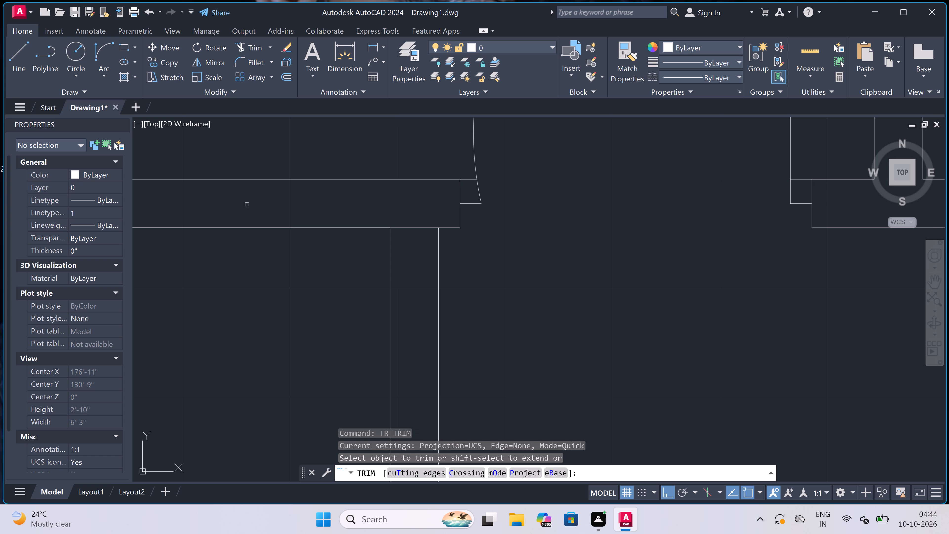
left_click(412, 218)
scroll(414, 283, "down", 4)
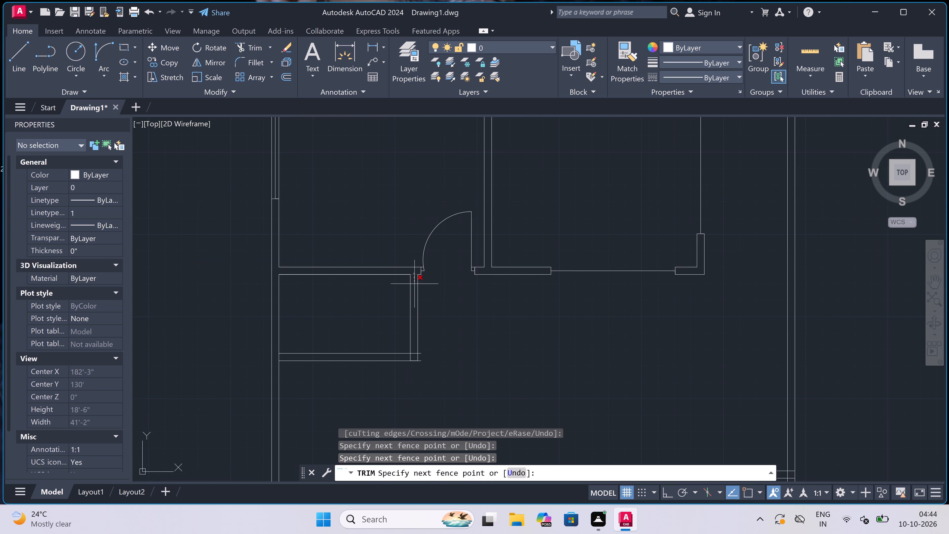
scroll(413, 360, "up", 4)
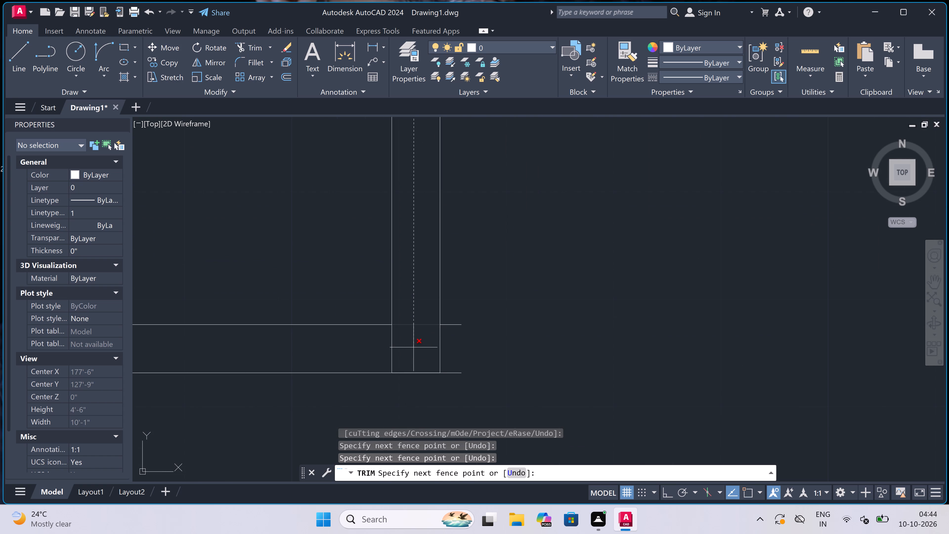
left_click(414, 347)
left_click(453, 313)
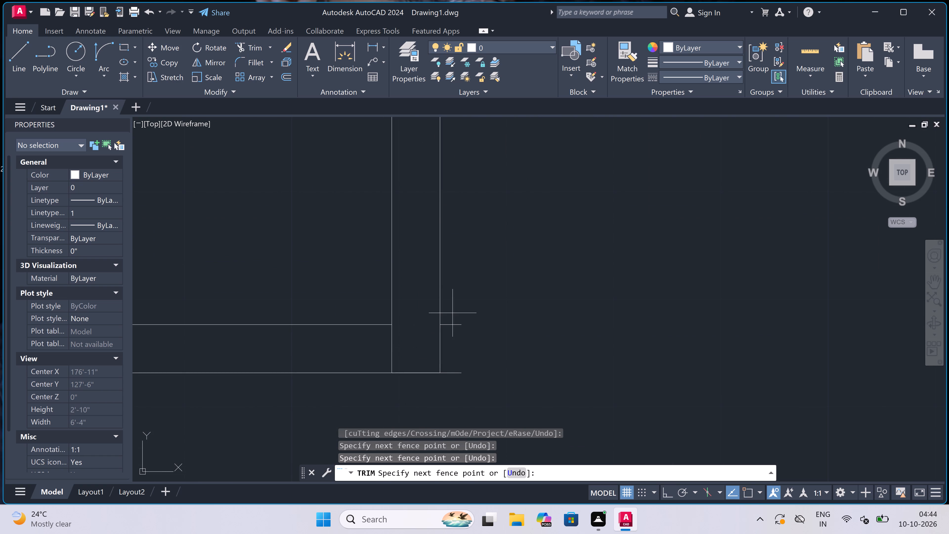
left_click(454, 381)
left_click(398, 355)
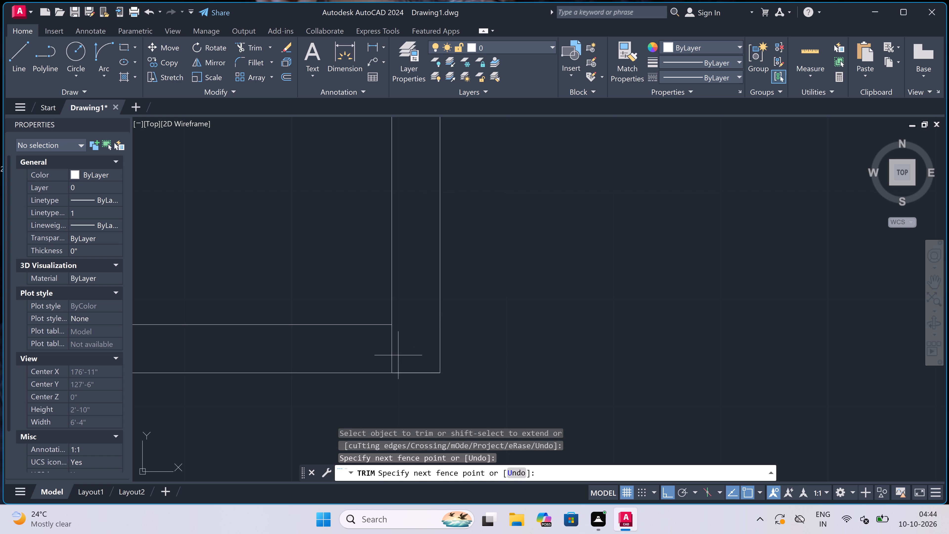
left_click(367, 357)
scroll(443, 226, "down", 5)
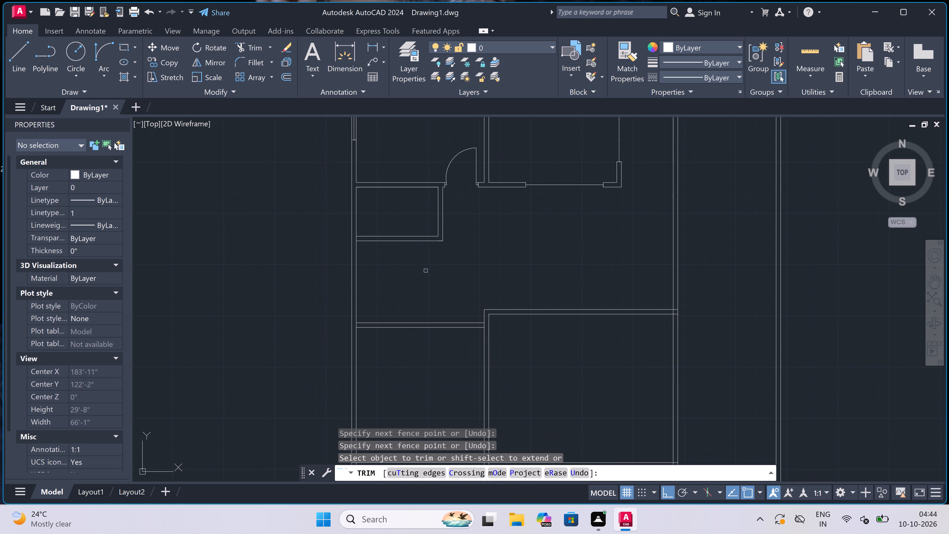
scroll(439, 264, "up", 2)
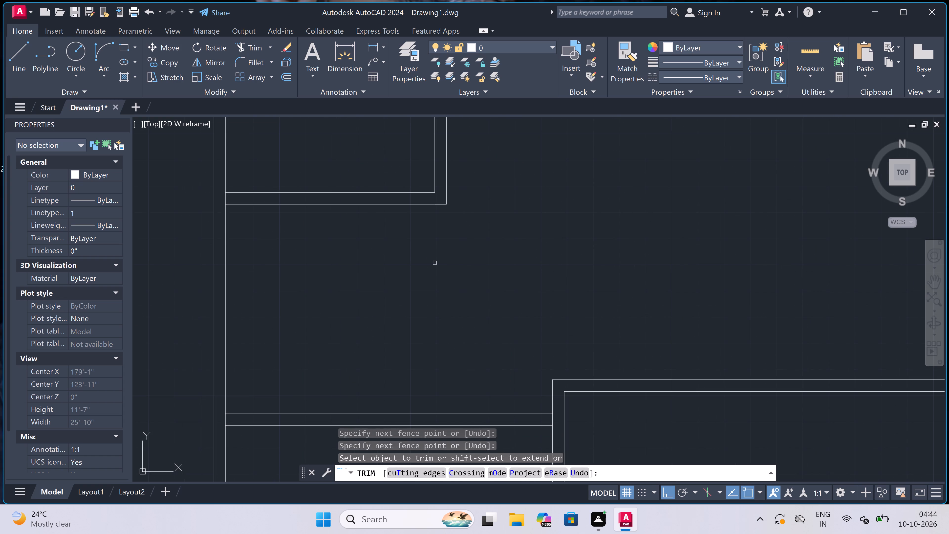
key("Escape")
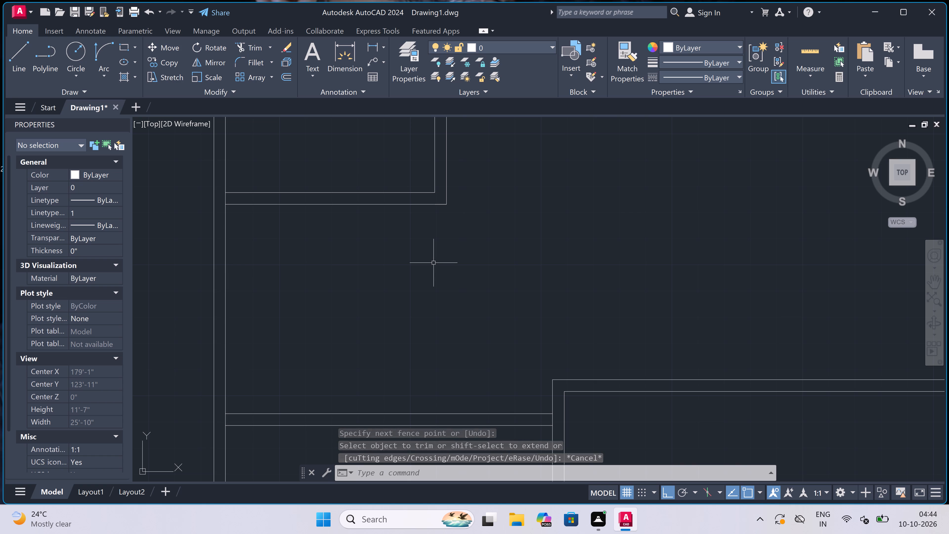
Draw a line 7'4" east from the outer wall along the first short partition's south face, and 4.4" north.
scroll(432, 262, "down", 1)
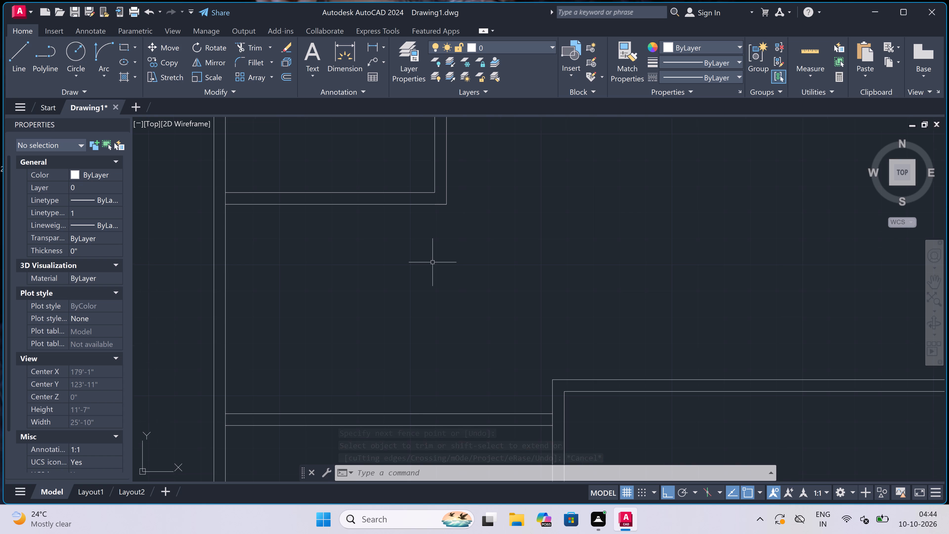
type("l")
key("space")
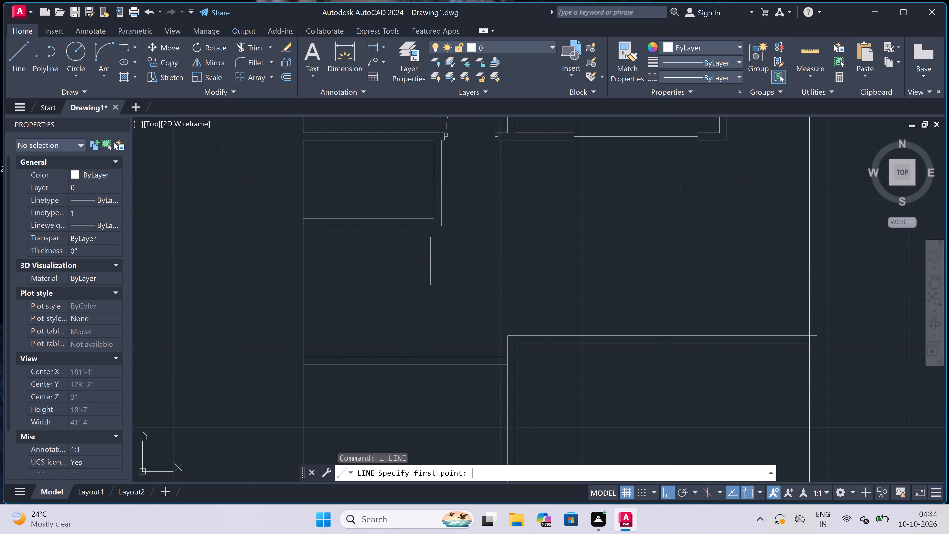
left_click(299, 227)
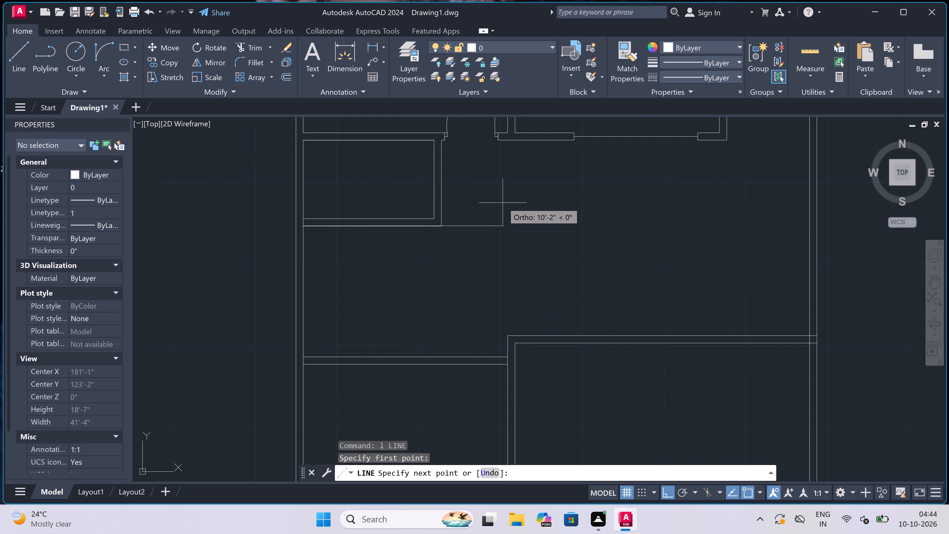
key("7")
key("apostrophe")
key("4")
type("\"")
key("space")
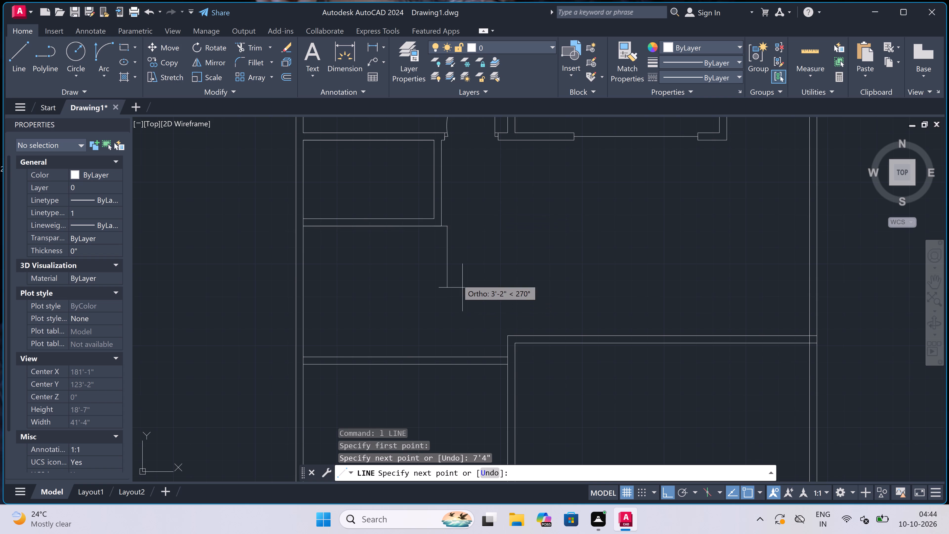
scroll(448, 208, "up", 3)
scroll(447, 238, "up", 1)
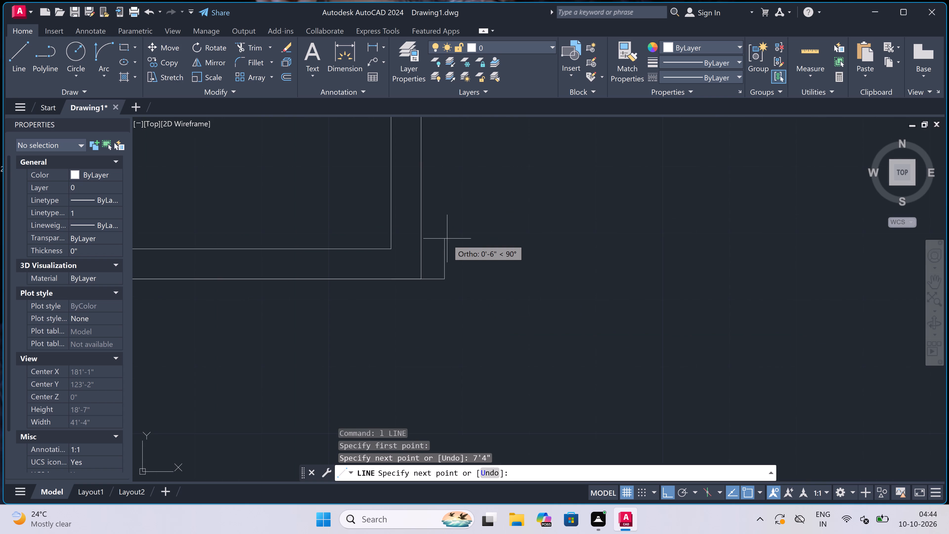
scroll(447, 239, "up", 1)
key("4")
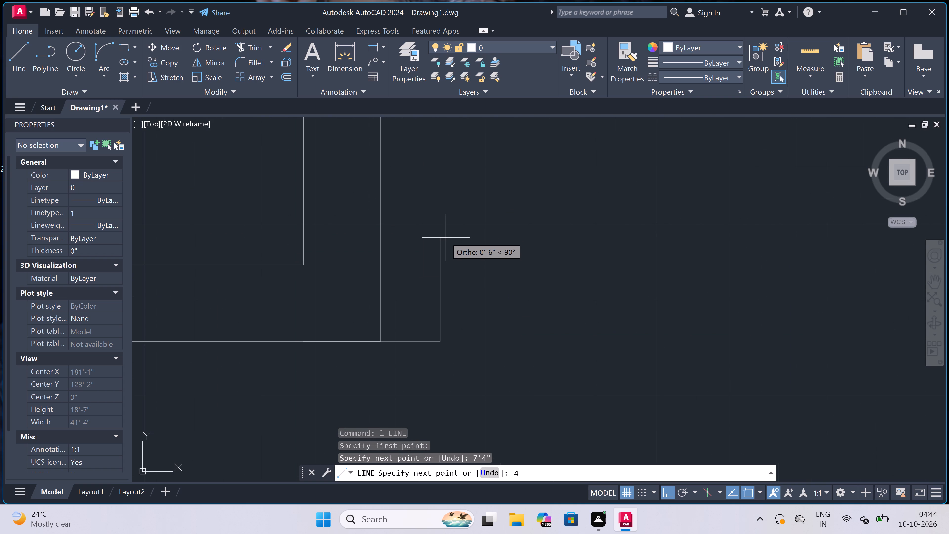
key("period")
key("4")
type("\"")
key("space")
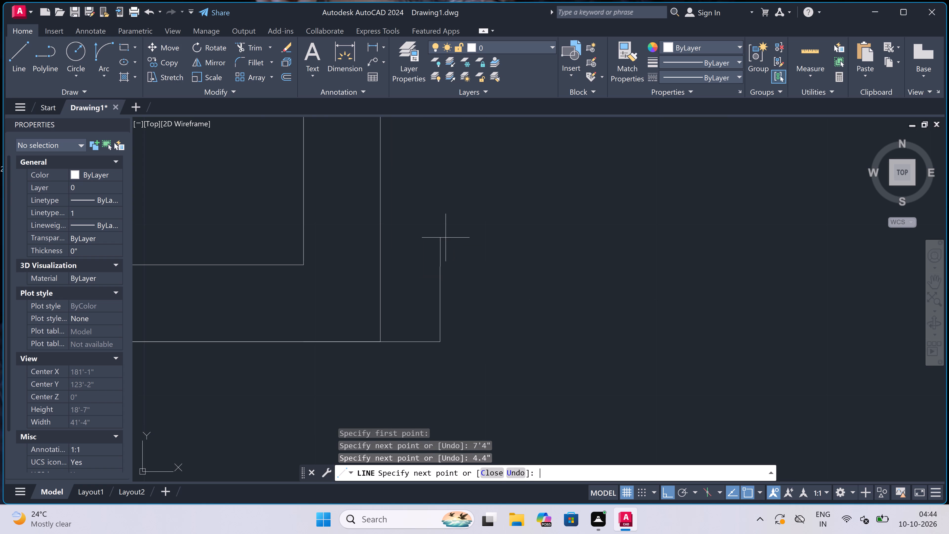
key("Escape")
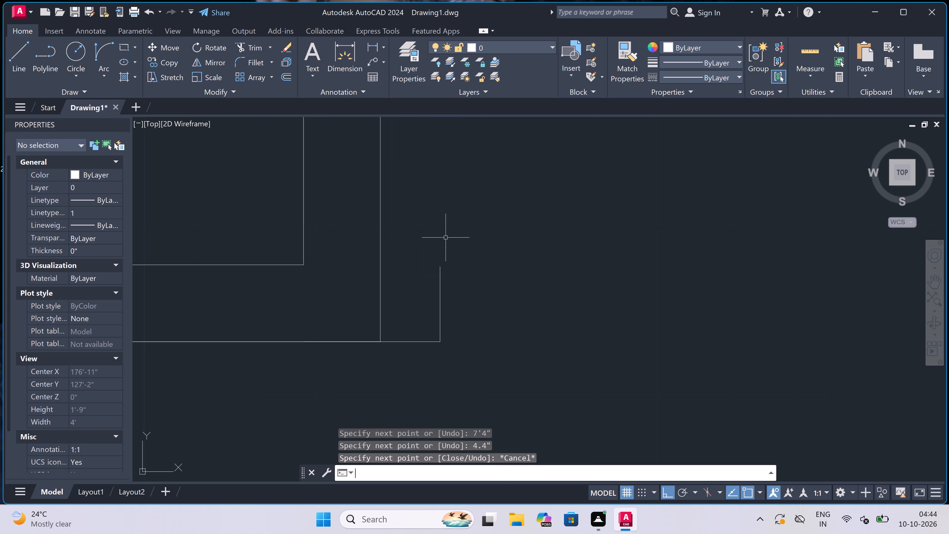
Draw a line from the partition corner's inner point east in line with the stub's end, and south to that end, closing the stub.
type("l")
key("space")
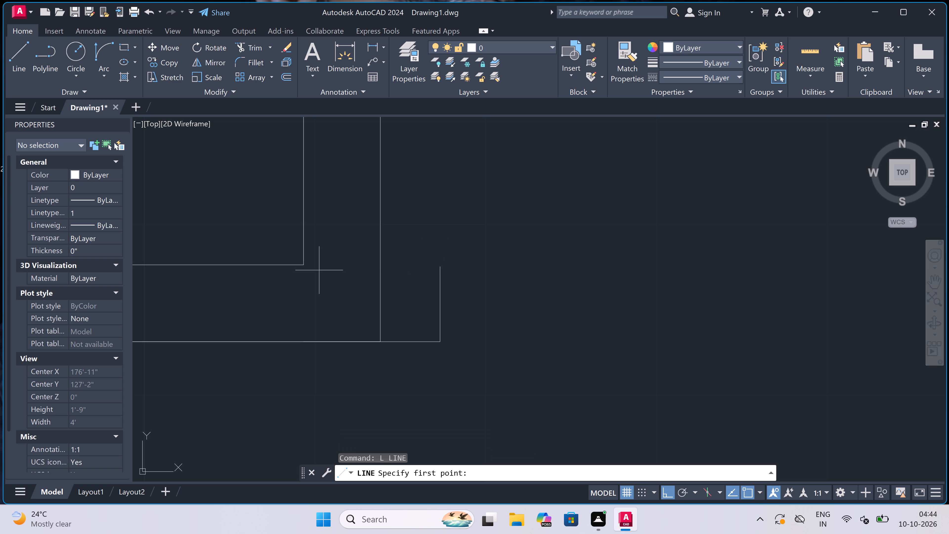
left_click(303, 263)
scroll(439, 257, "up", 4)
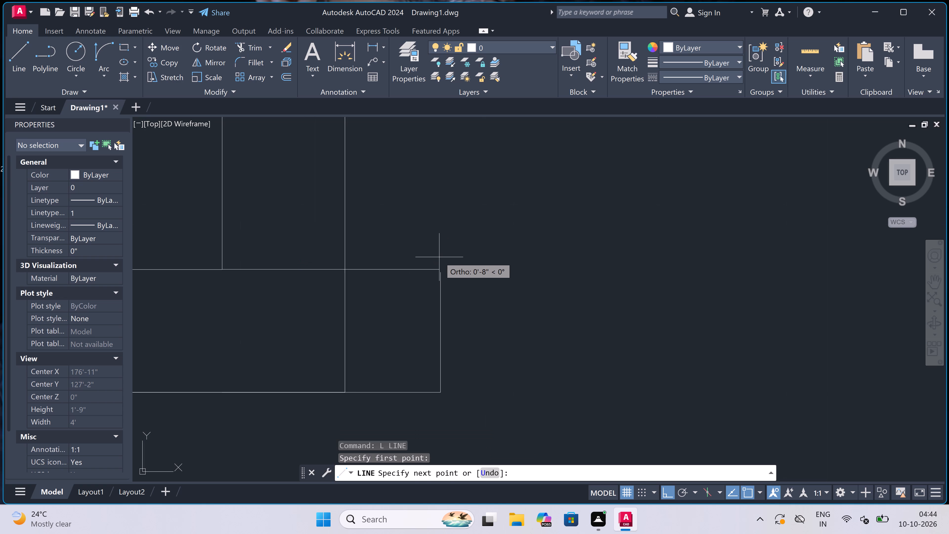
scroll(448, 301, "up", 3)
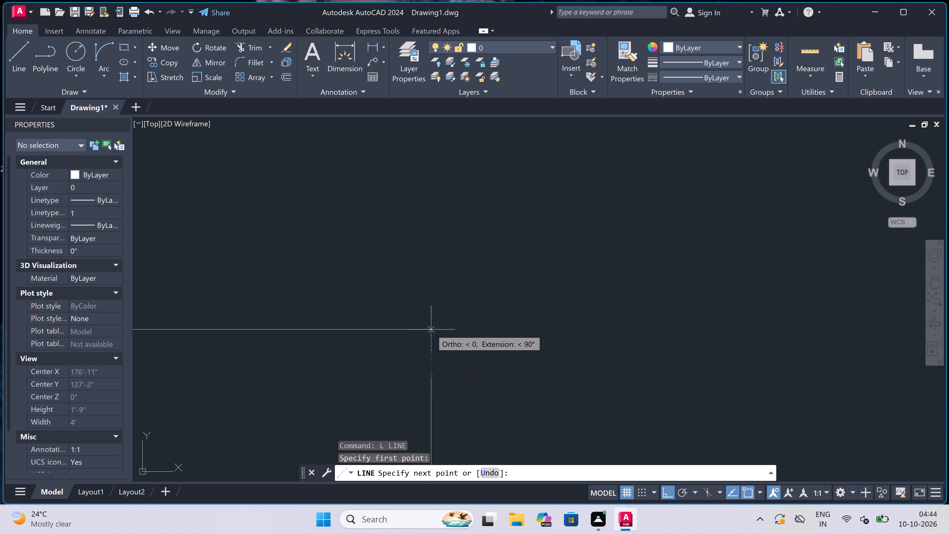
left_click(431, 329)
left_click(430, 373)
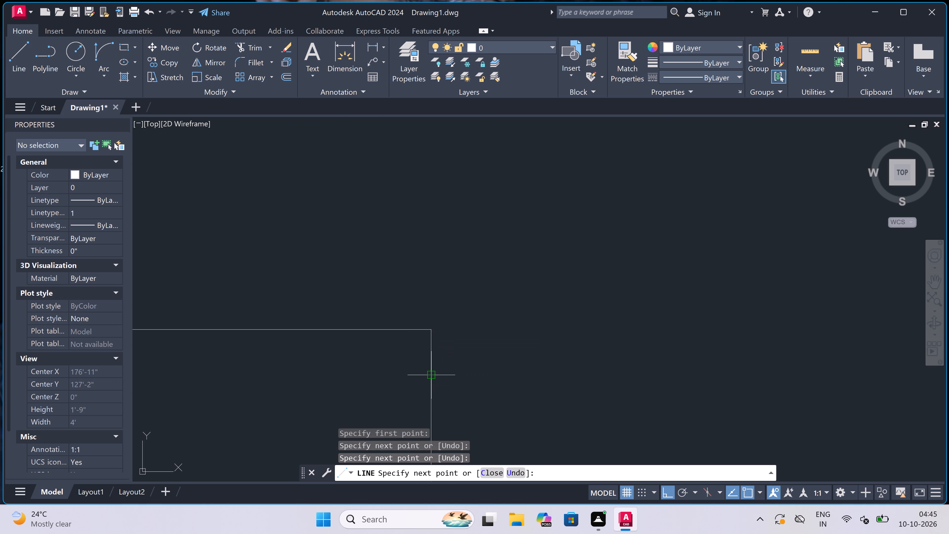
key("Escape")
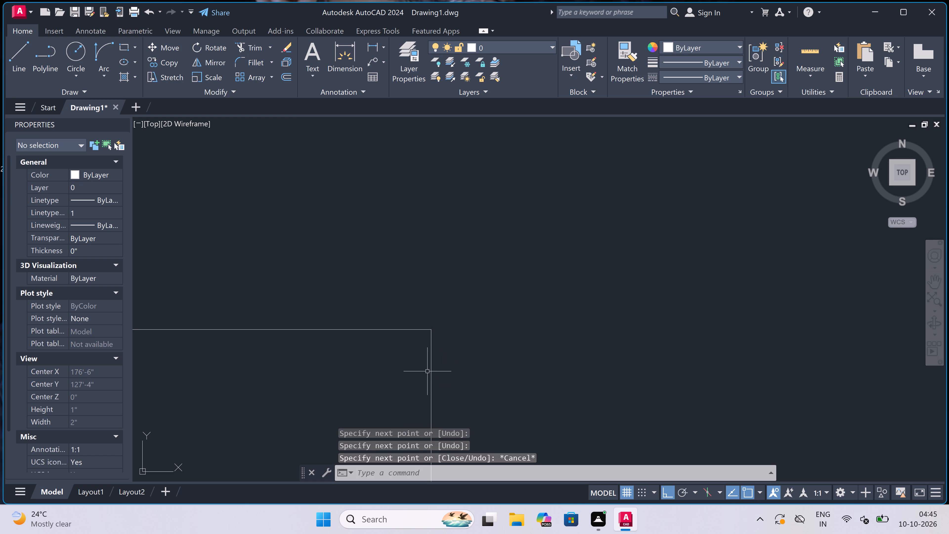
Trim the lines crossing between the north-south partition and the short partition with its east stub to open the junction.
scroll(425, 318, "down", 8)
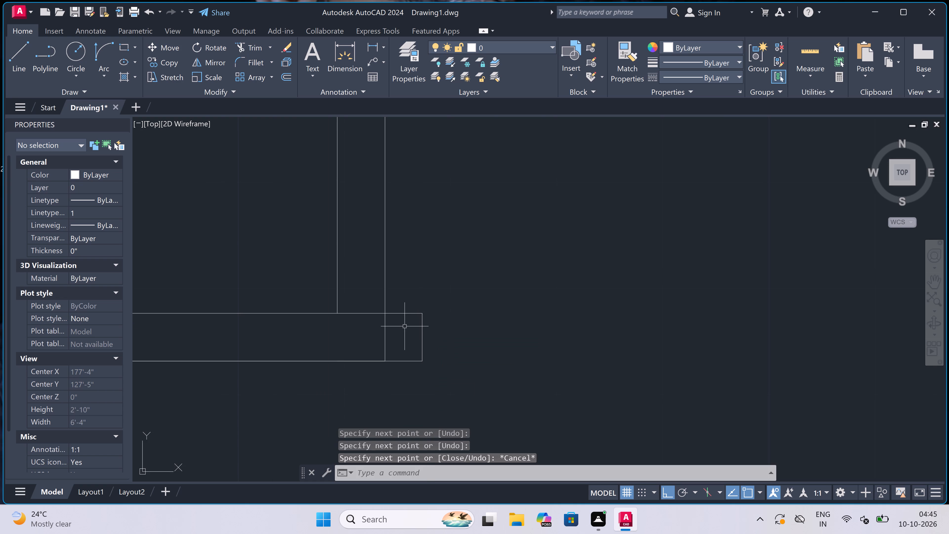
type("tr")
key("space")
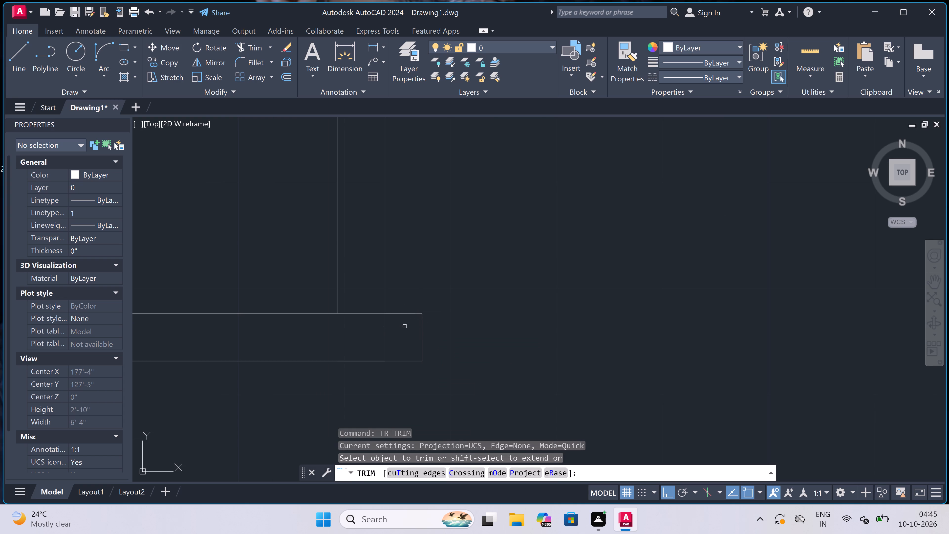
scroll(380, 334, "up", 1)
left_click(386, 331)
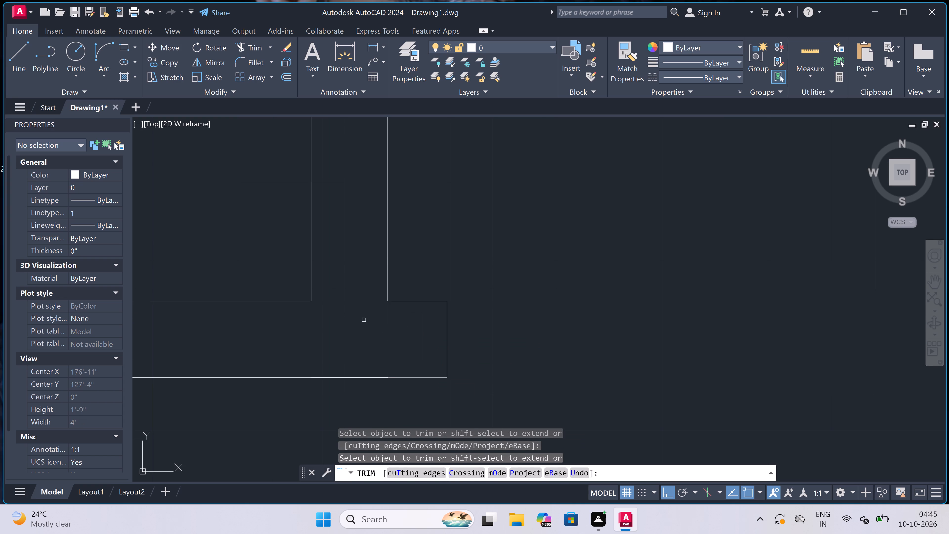
double_click(337, 311)
left_click(342, 269)
scroll(342, 269, "down", 5)
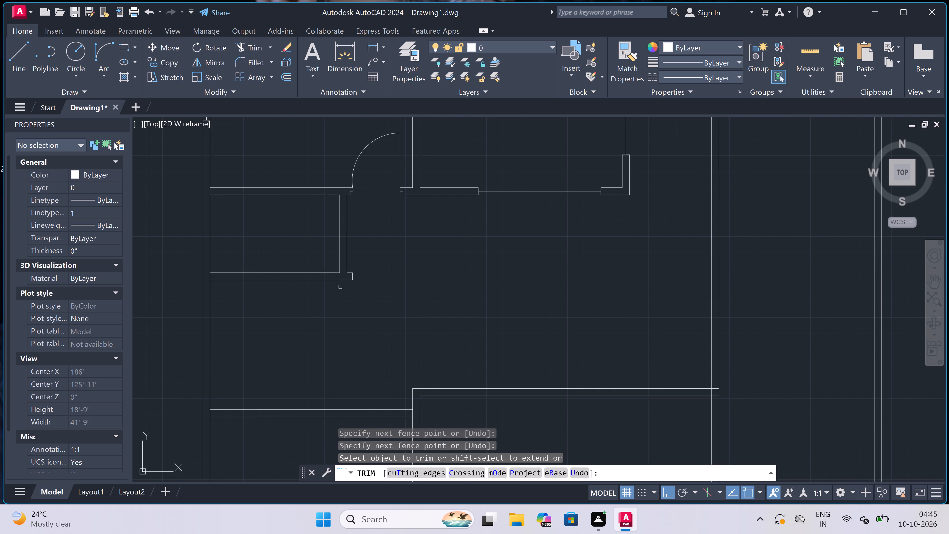
key("Escape")
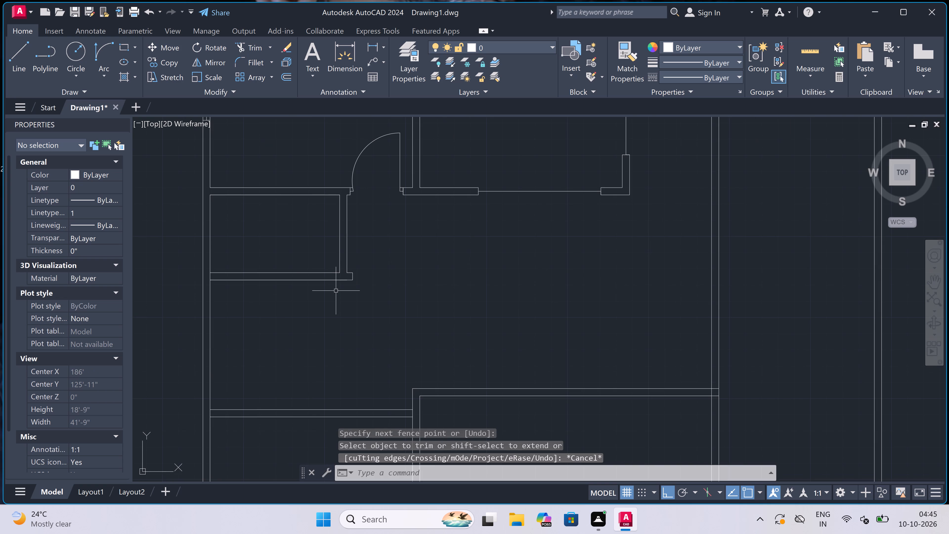
scroll(243, 271, "up", 2)
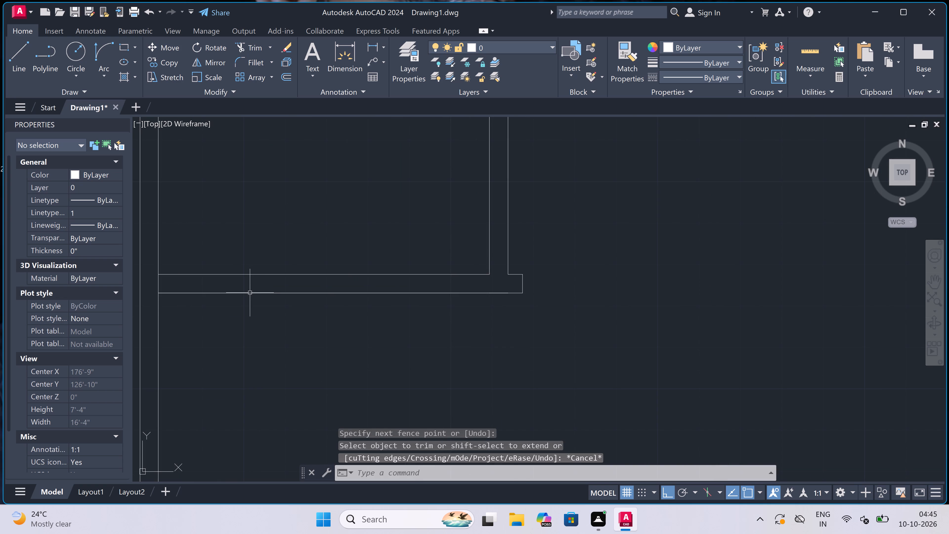
Erase the full-length line on the short partition's south face and extend the remaining south-face line east to the stub's end.
left_click(247, 292)
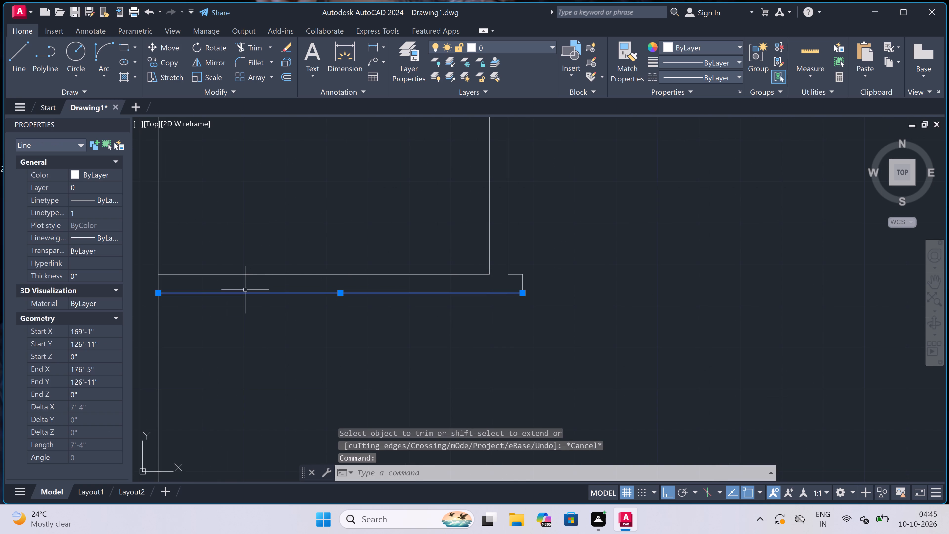
key("Delete")
scroll(245, 290, "down", 1)
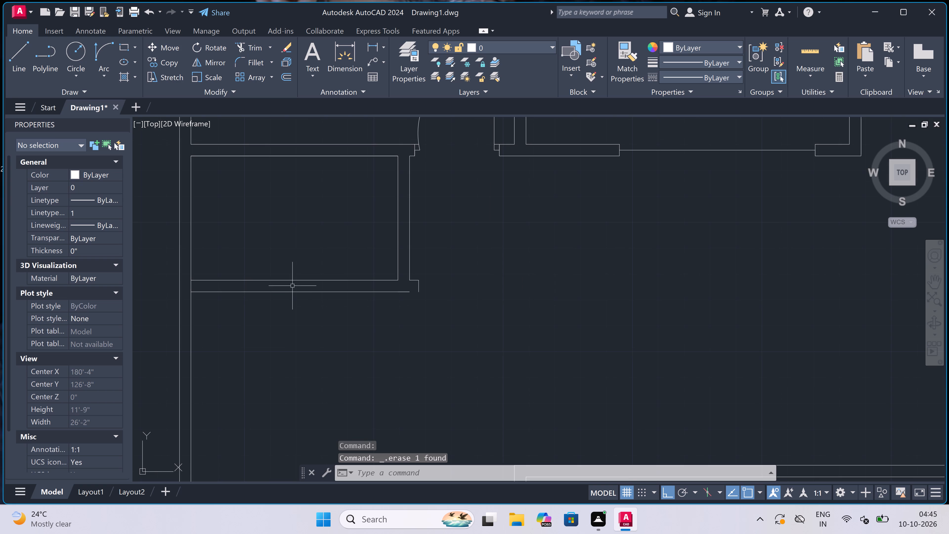
scroll(417, 292, "up", 3)
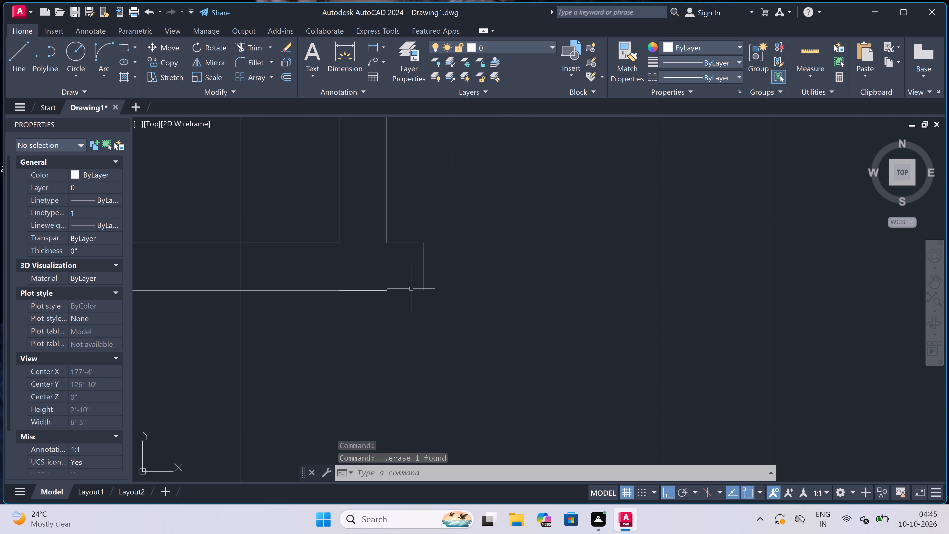
type("ex")
key("space")
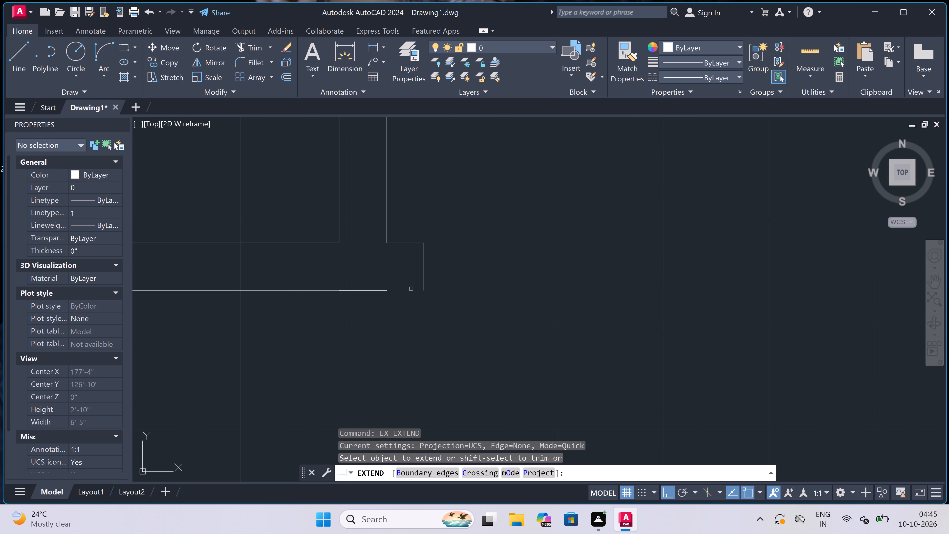
left_click(355, 276)
left_click(369, 329)
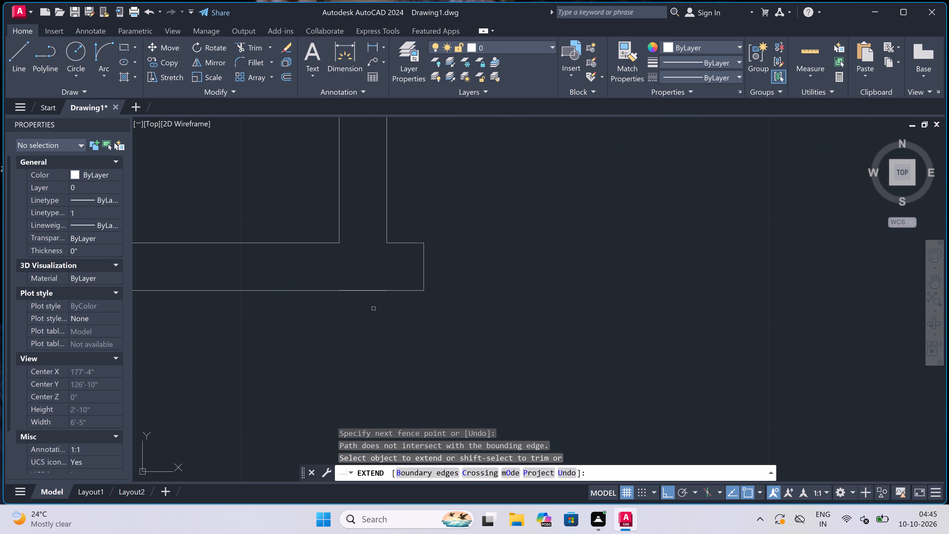
key("Escape")
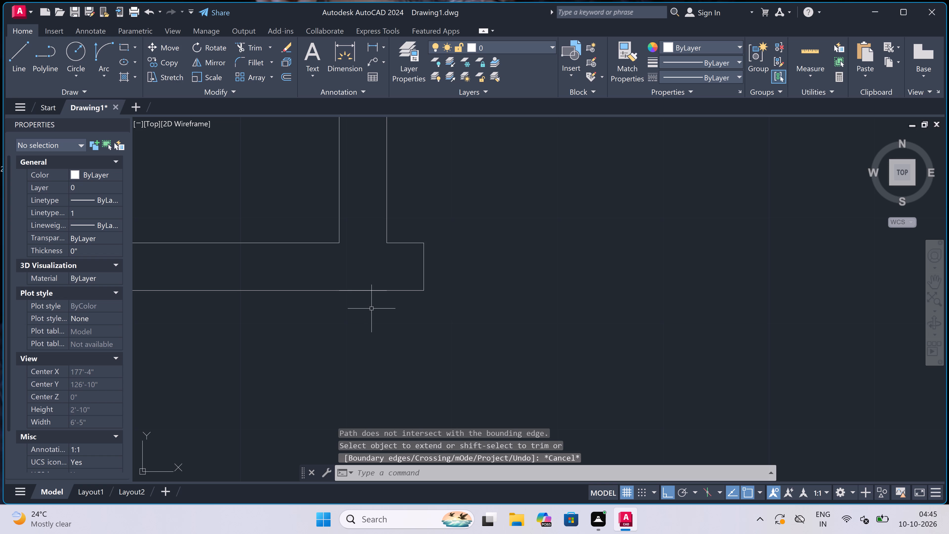
Erase the short overlapping segment on the south face directly below the north-south partition.
scroll(345, 281, "up", 1)
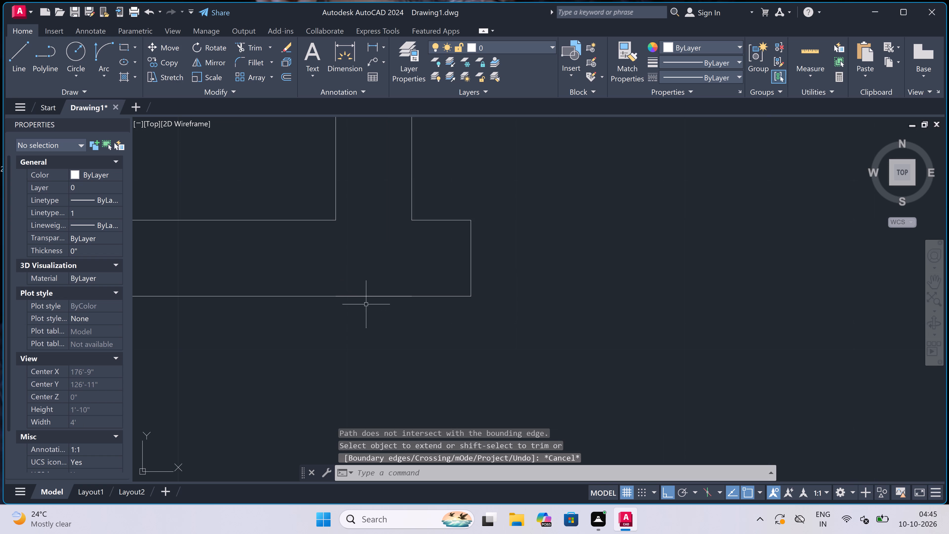
left_click(365, 296)
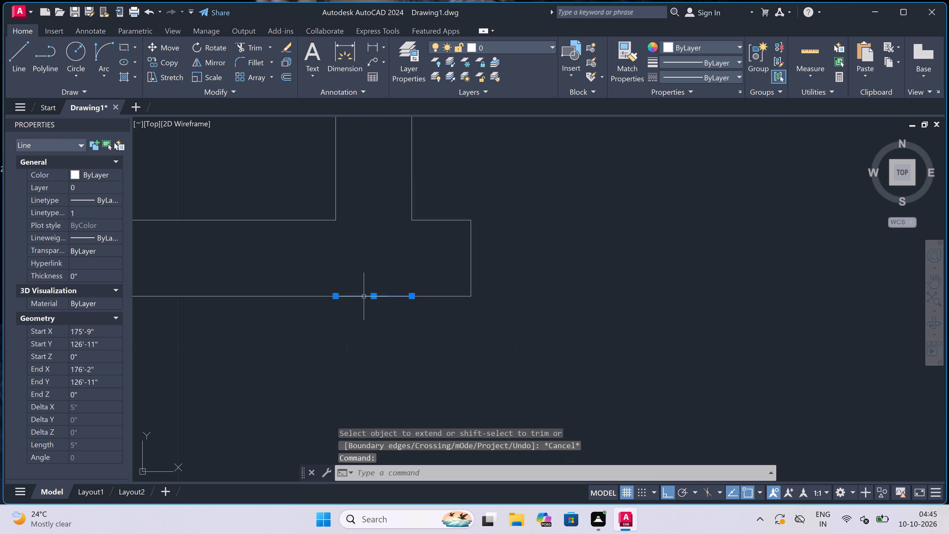
key("Delete")
scroll(355, 281, "down", 3)
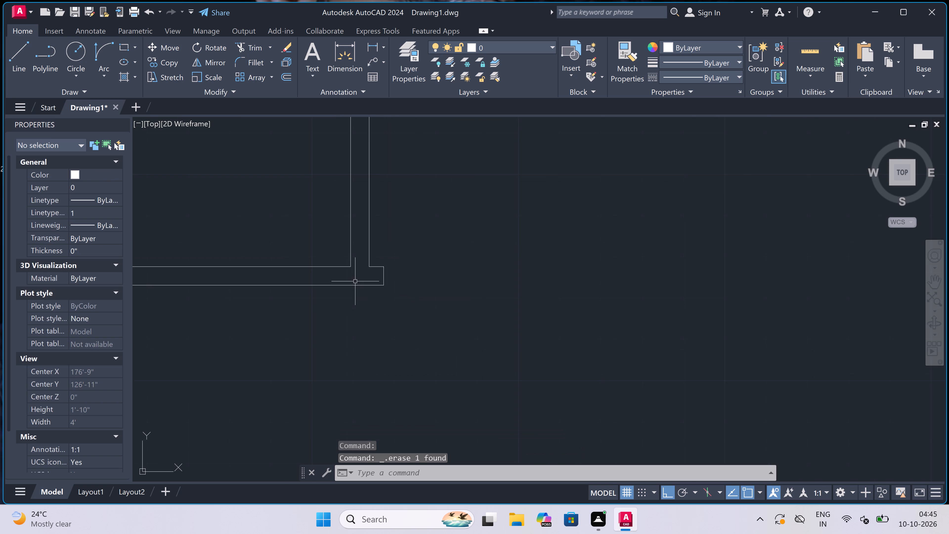
Draw a partition outline from the stub's southeast corner south to the next partition's south face, 4.5" east, north to the stub's top and back west.
scroll(355, 281, "down", 5)
scroll(358, 292, "up", 3)
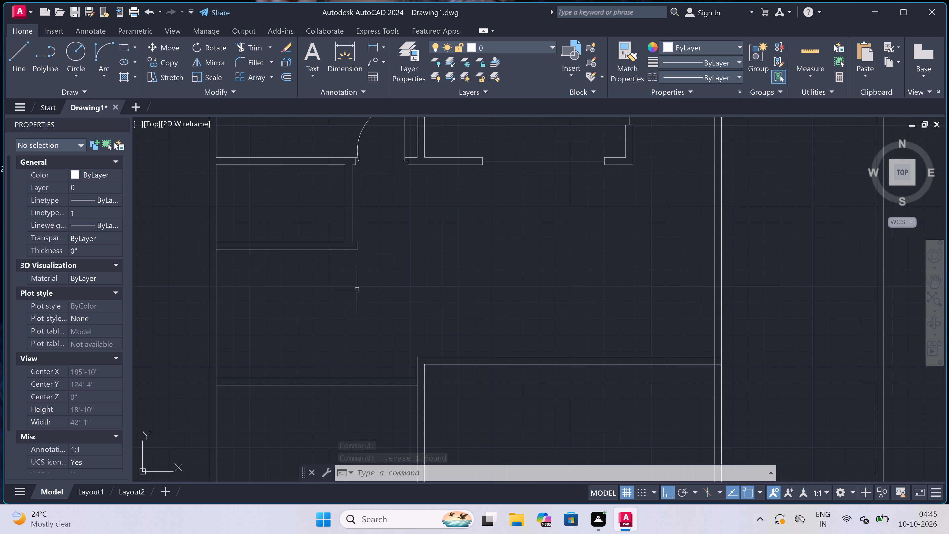
type("l")
key("space")
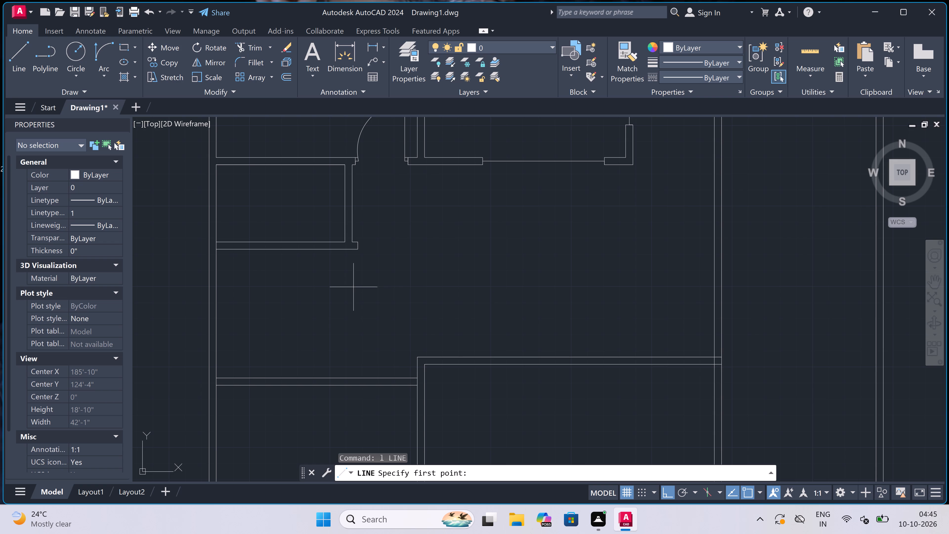
left_click(355, 251)
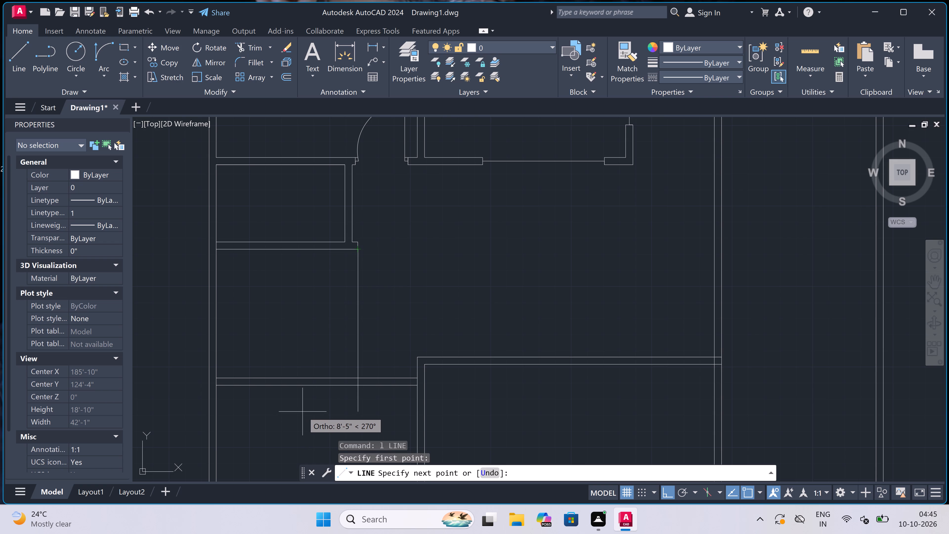
scroll(302, 410, "down", 1)
scroll(335, 394, "up", 2)
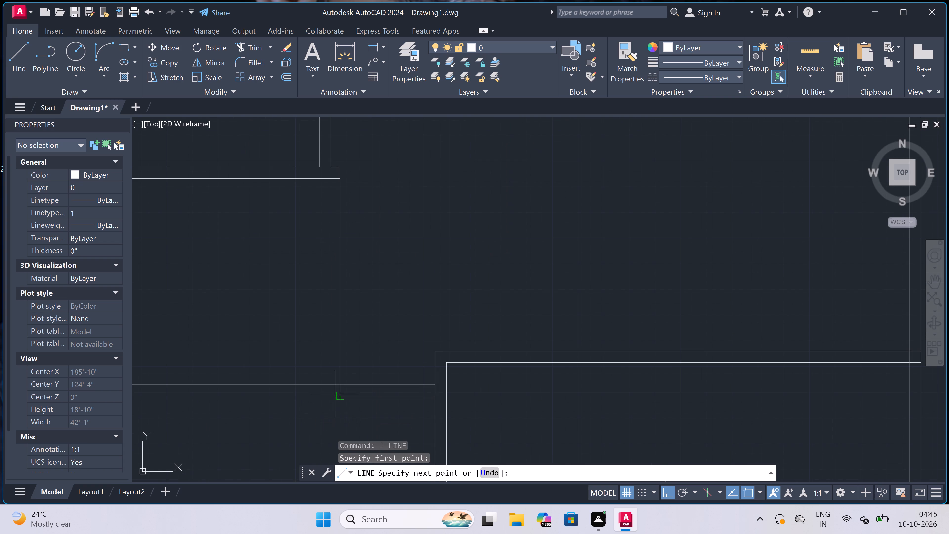
left_click(339, 395)
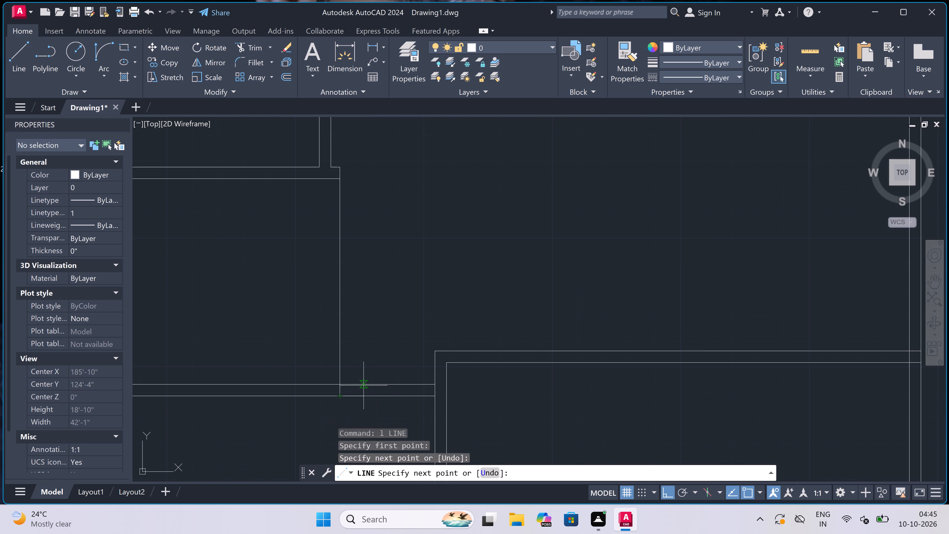
key("4")
type(".5")
type("\"")
key("space")
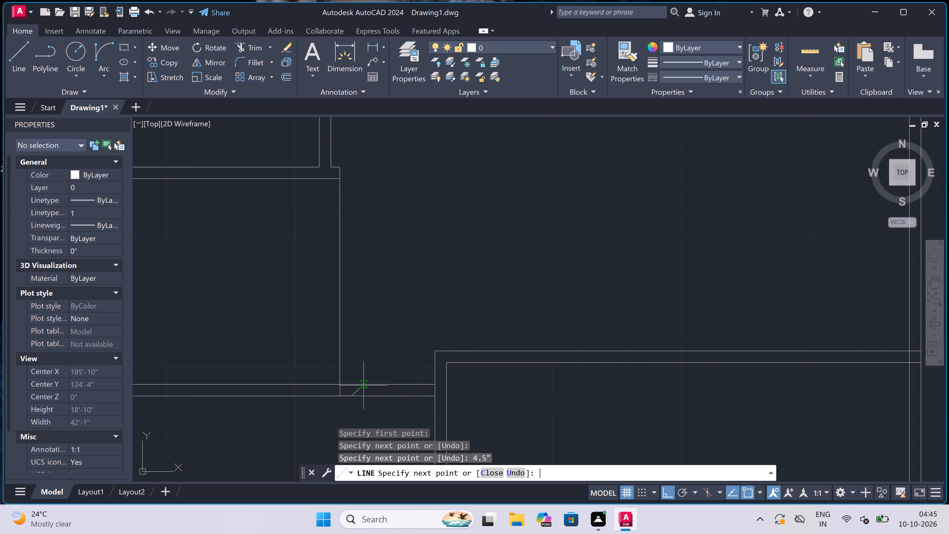
scroll(331, 182, "down", 2)
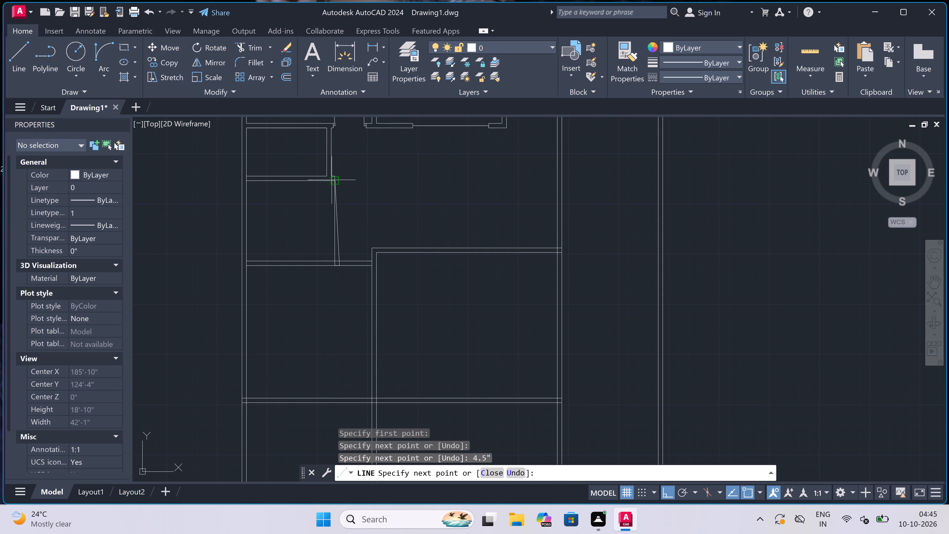
scroll(334, 172, "up", 7)
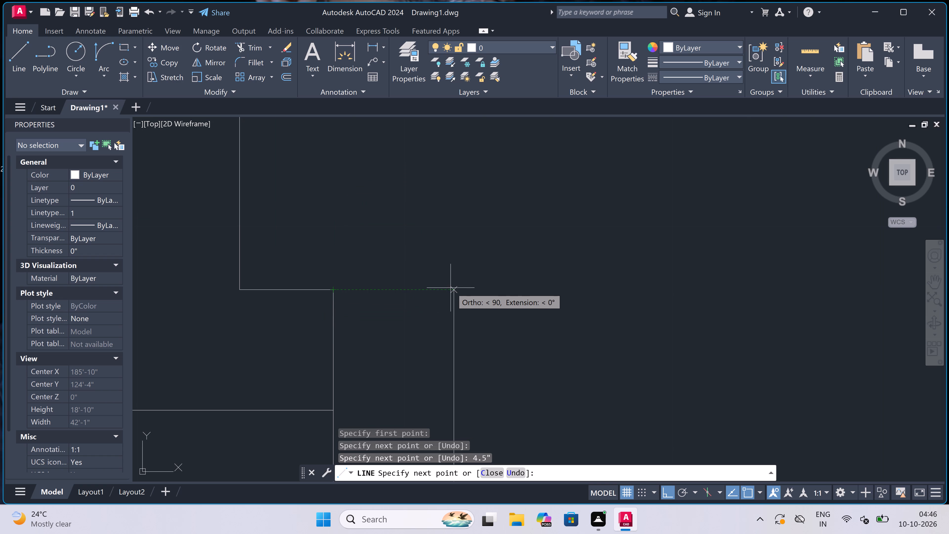
left_click(454, 288)
left_click(335, 287)
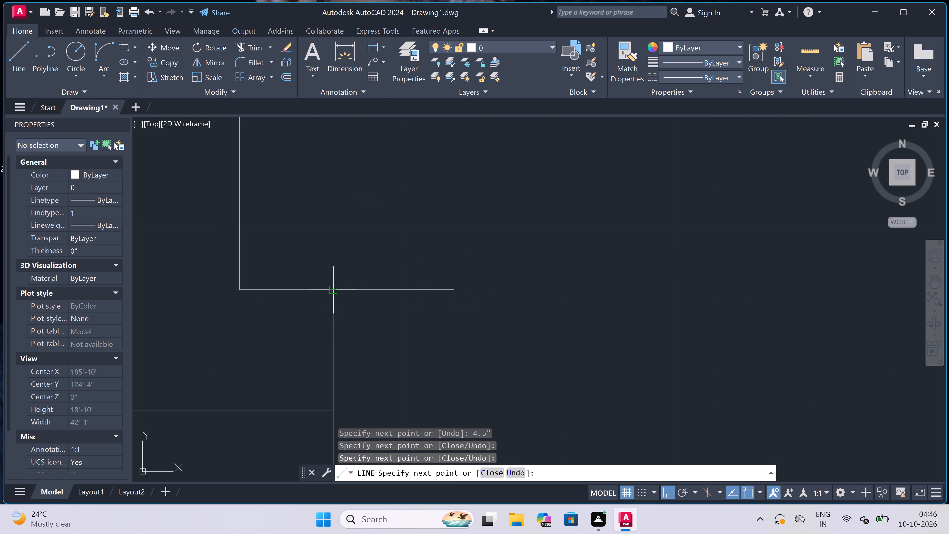
key("Escape")
Trim away the stub's old east end line, including its leftover tip, to open the junction with the new partition.
type("tr")
key("space")
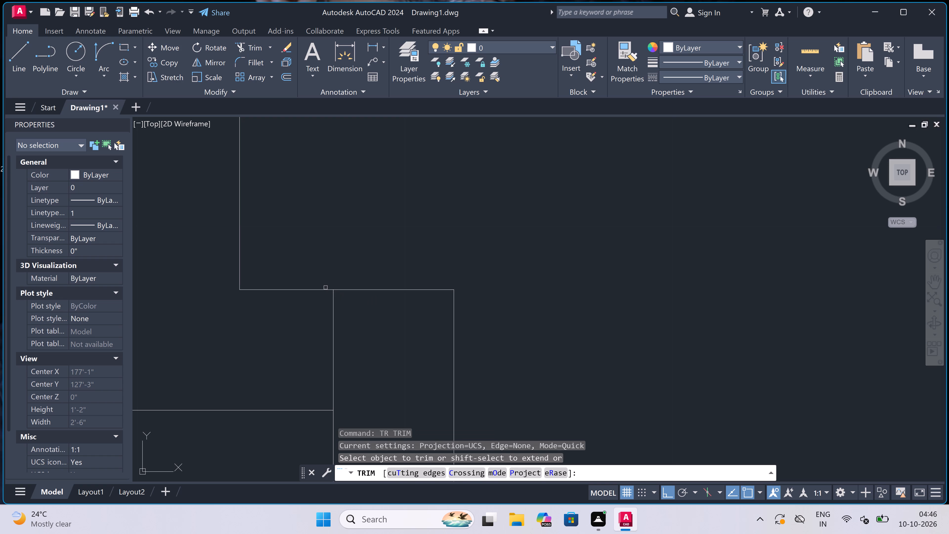
left_click(325, 353)
left_click(428, 331)
scroll(332, 288, "up", 1)
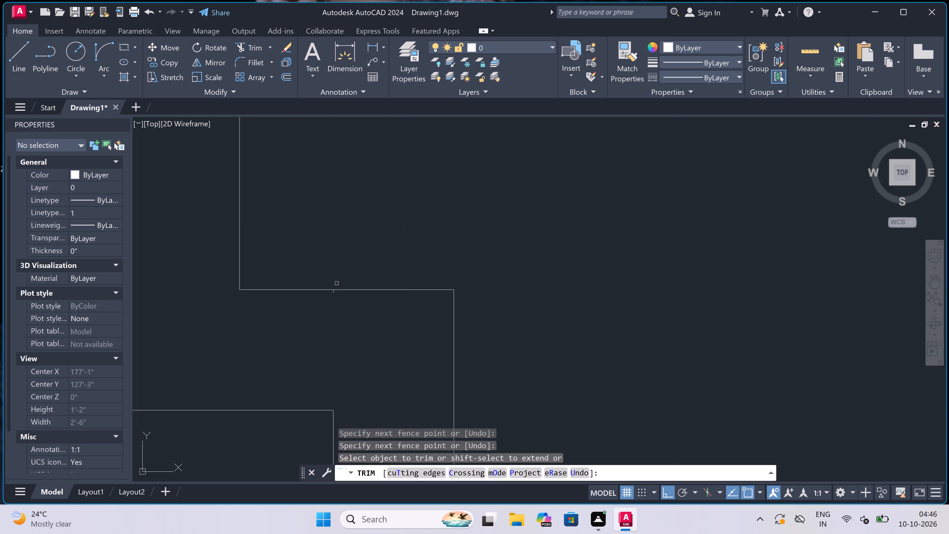
scroll(333, 288, "up", 4)
scroll(362, 317, "up", 1)
left_click(360, 301)
left_click(287, 302)
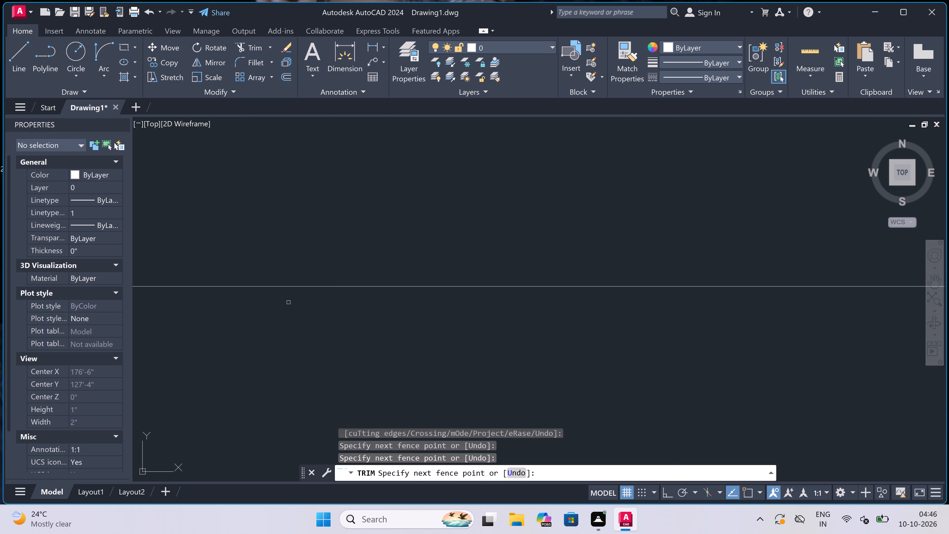
Trim the lines crossing where the new north-south partition meets the southern partition to open their junction.
scroll(341, 273, "down", 15)
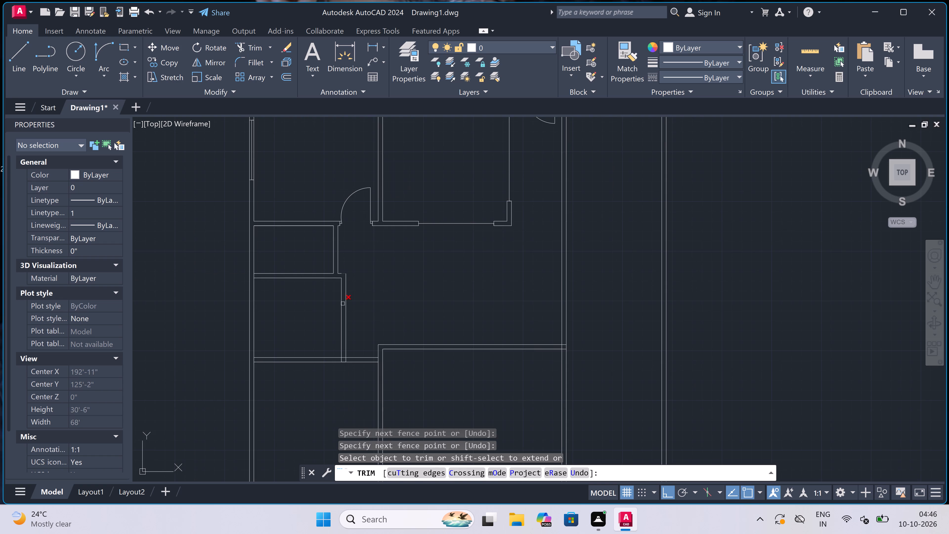
scroll(349, 363, "up", 5)
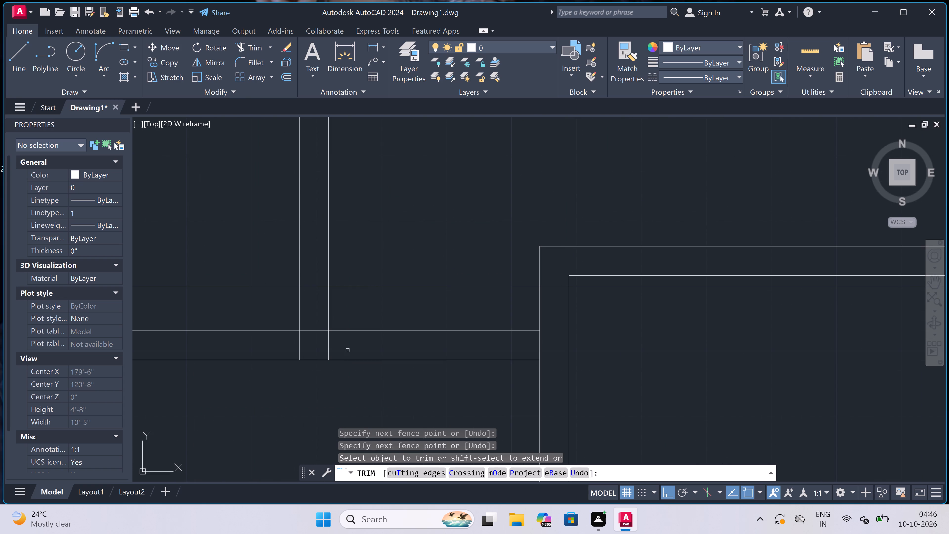
left_click(347, 340)
left_click(270, 337)
left_click(306, 339)
double_click(316, 302)
Trim the wall line blocking the southern partition's east end where it meets the adjoining room's west wall.
scroll(316, 302, "down", 2)
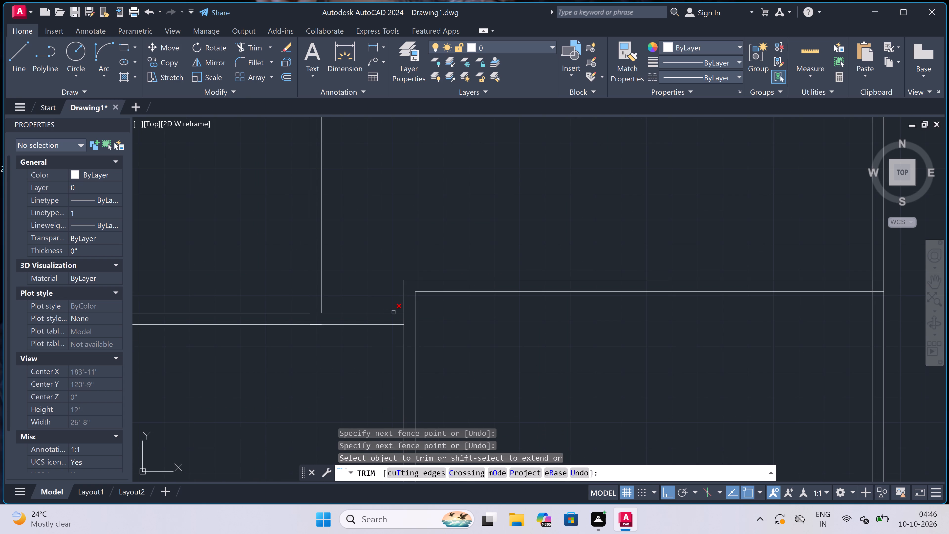
scroll(398, 317, "up", 4)
left_click(400, 318)
left_click(432, 318)
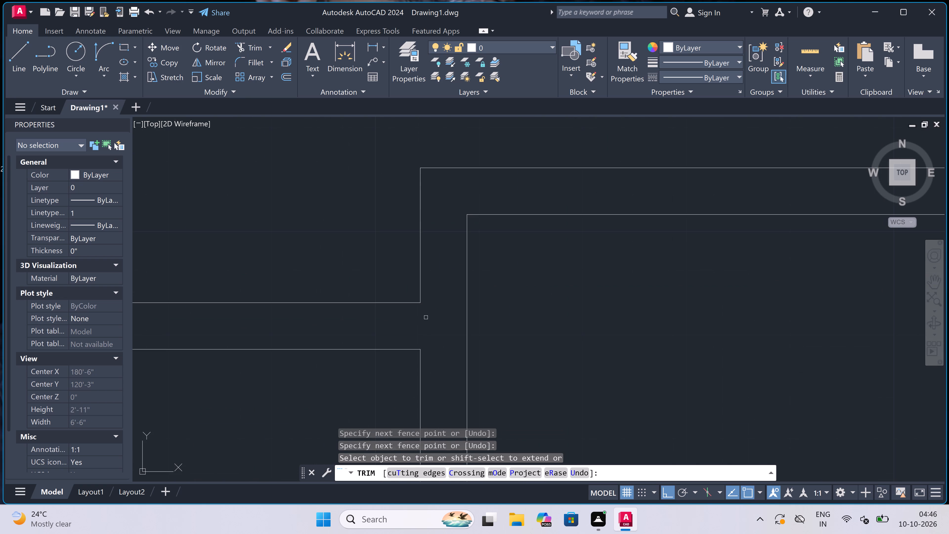
scroll(349, 331, "down", 6)
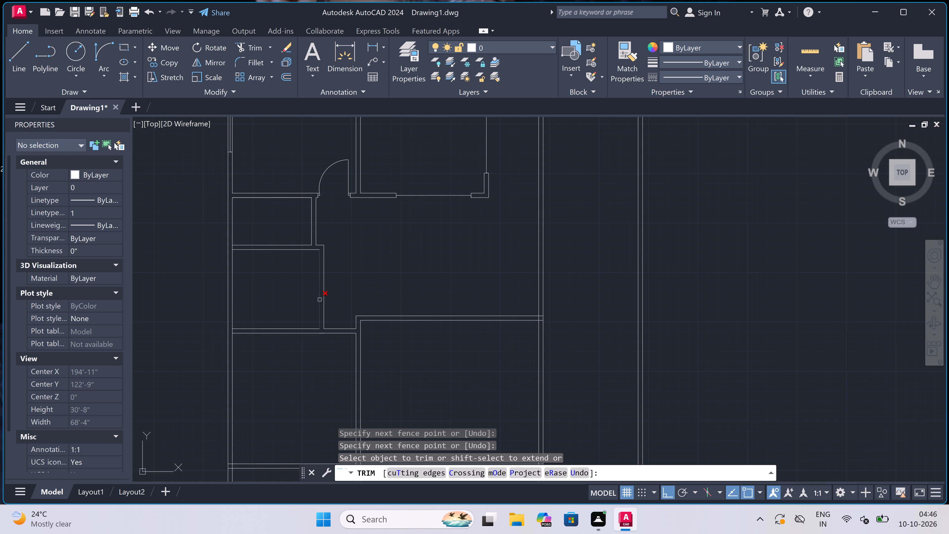
key("Escape")
Draw a jamb line across the new north-south partition near its north end, with a 2" stop south and a 2' door leaf west.
type("l")
key("space")
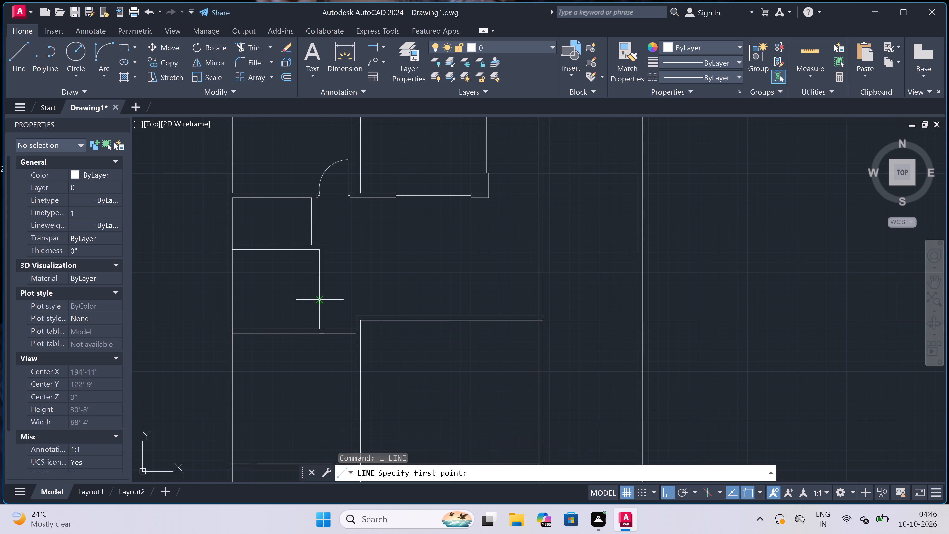
scroll(320, 300, "down", 1)
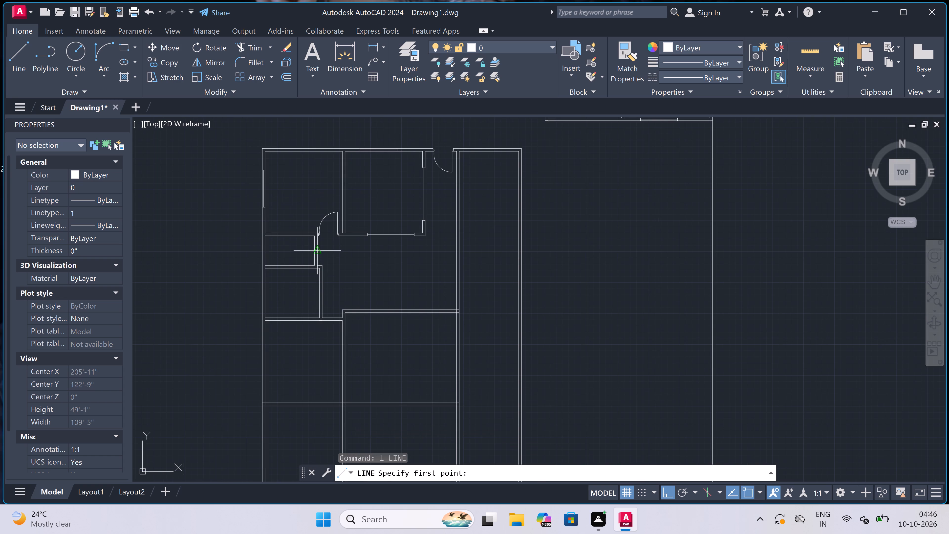
scroll(318, 248, "up", 3)
scroll(318, 363, "up", 2)
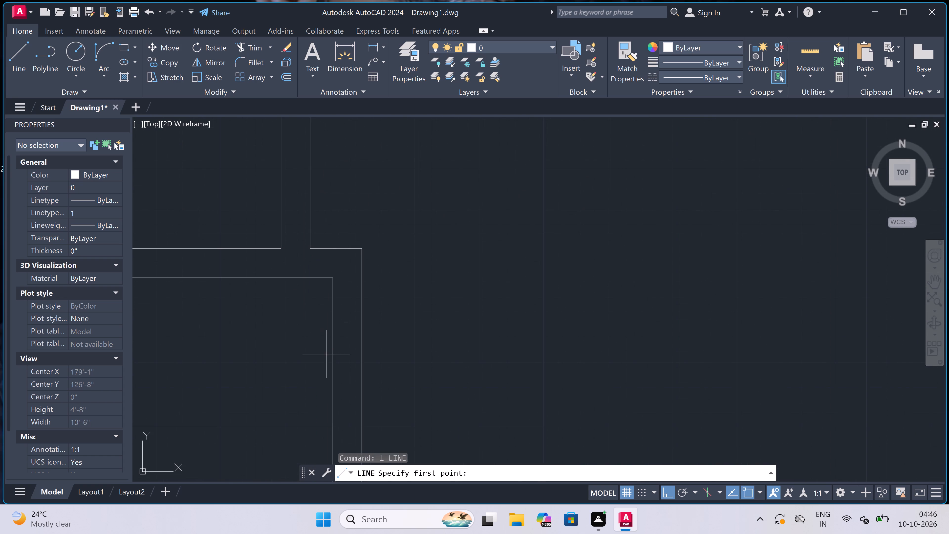
left_click(334, 302)
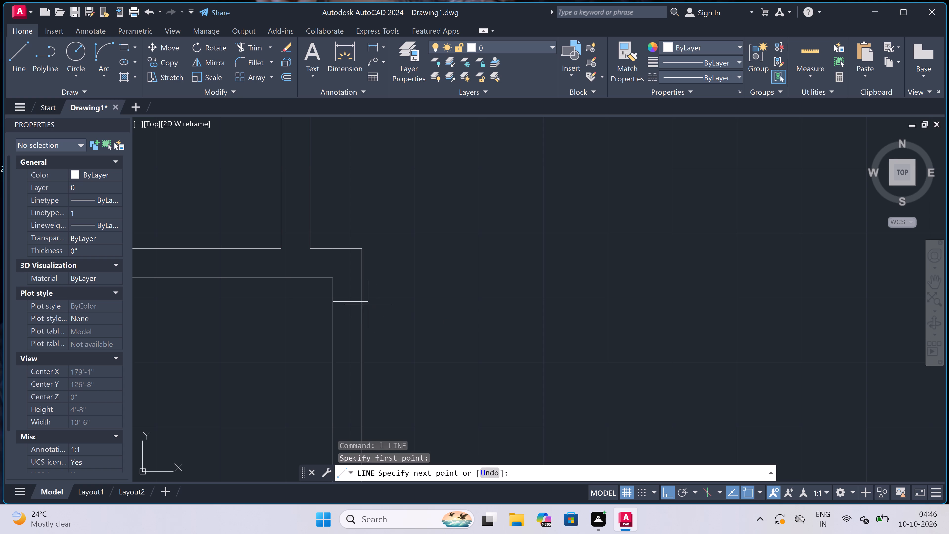
left_click(364, 301)
left_click(347, 302)
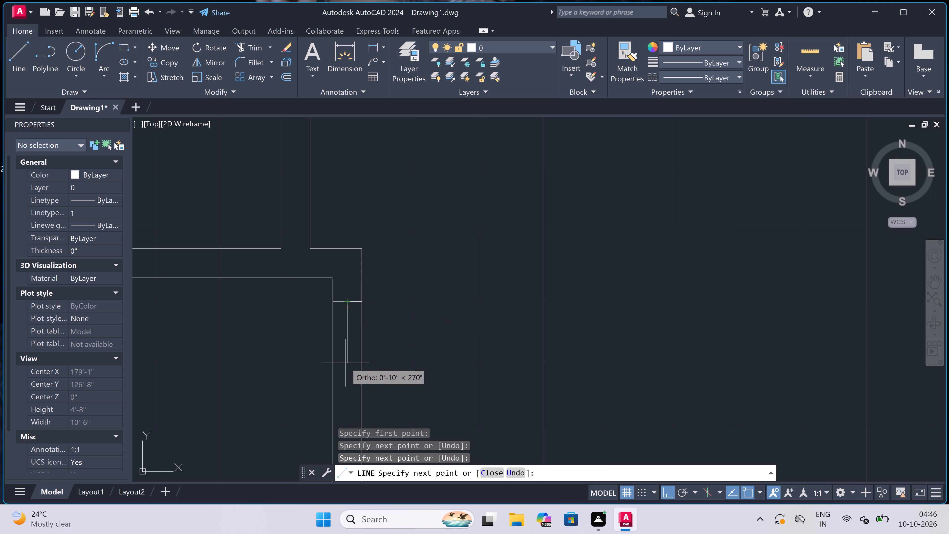
key("2")
type("\"")
key("space")
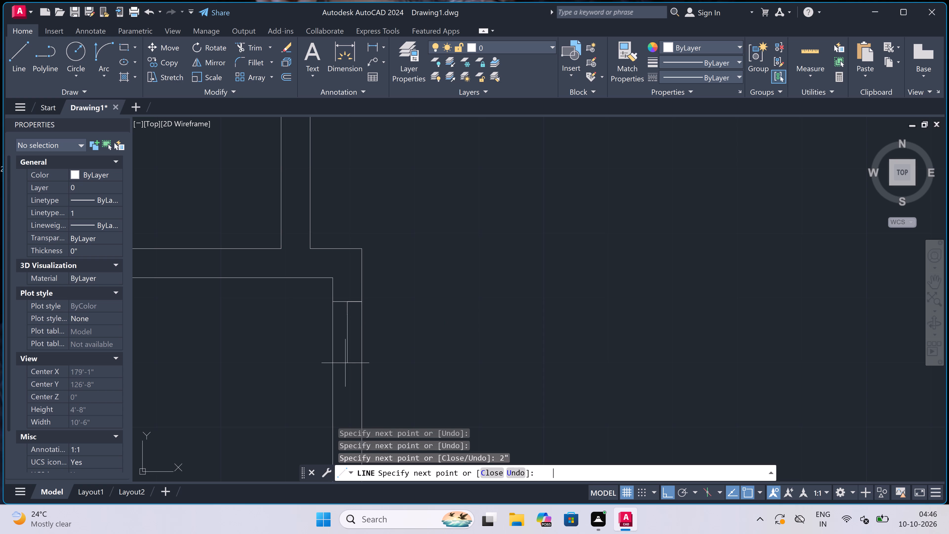
type("2'")
key("space")
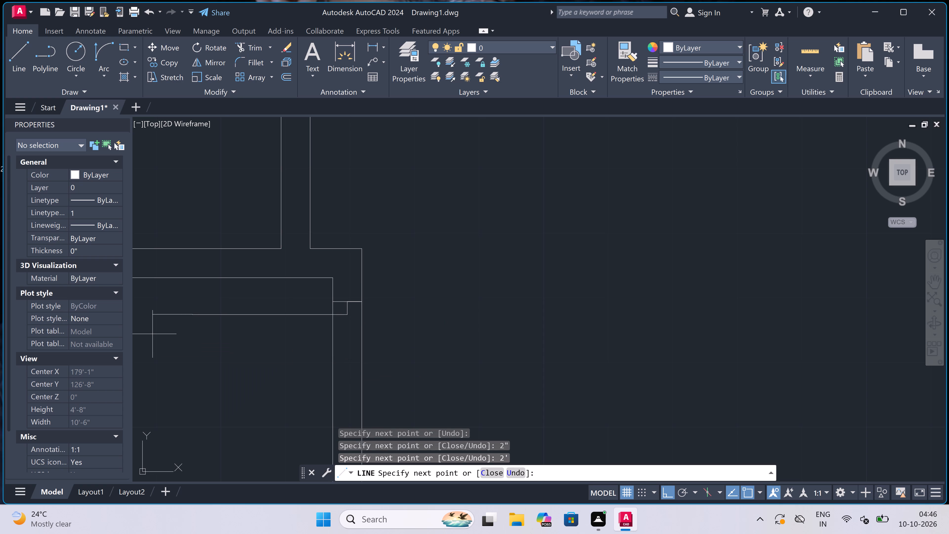
key("Escape")
Draw the opposite jamb line across the same partition south of the door leaf, with a 2" stop going north from its midpoint.
key("space")
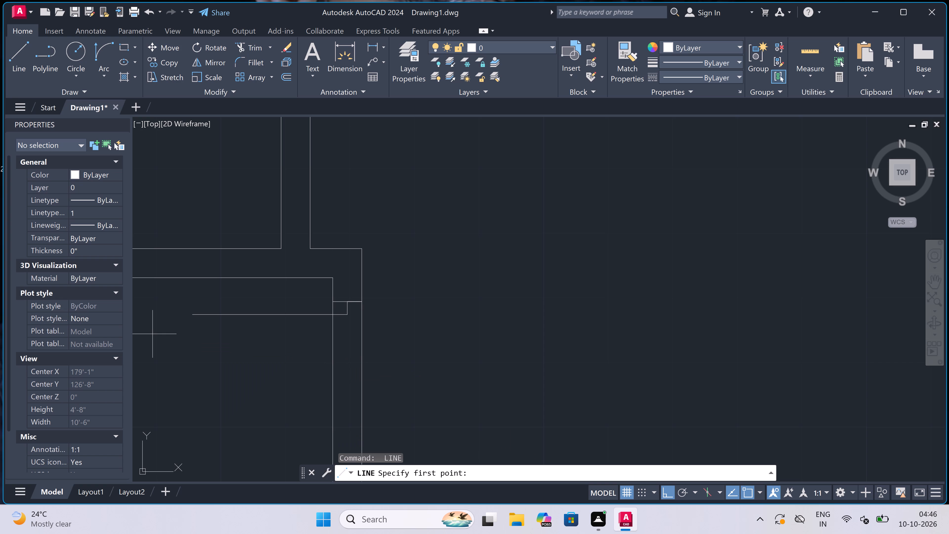
scroll(307, 230, "down", 3)
scroll(309, 261, "up", 2)
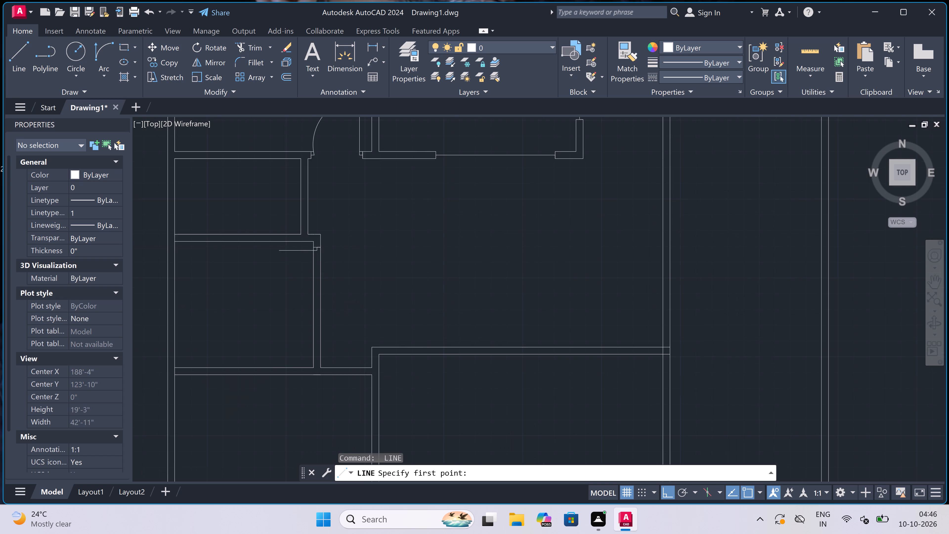
scroll(309, 261, "up", 1)
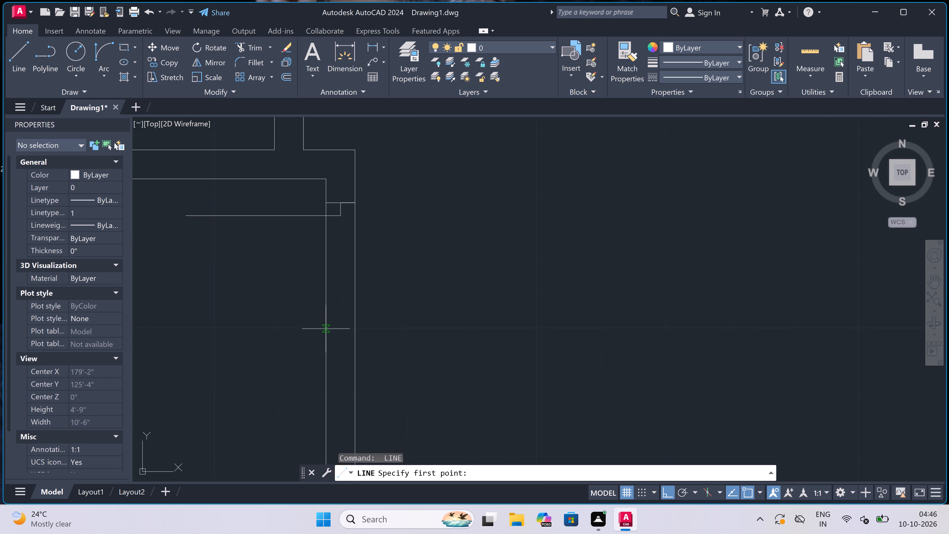
left_click(326, 340)
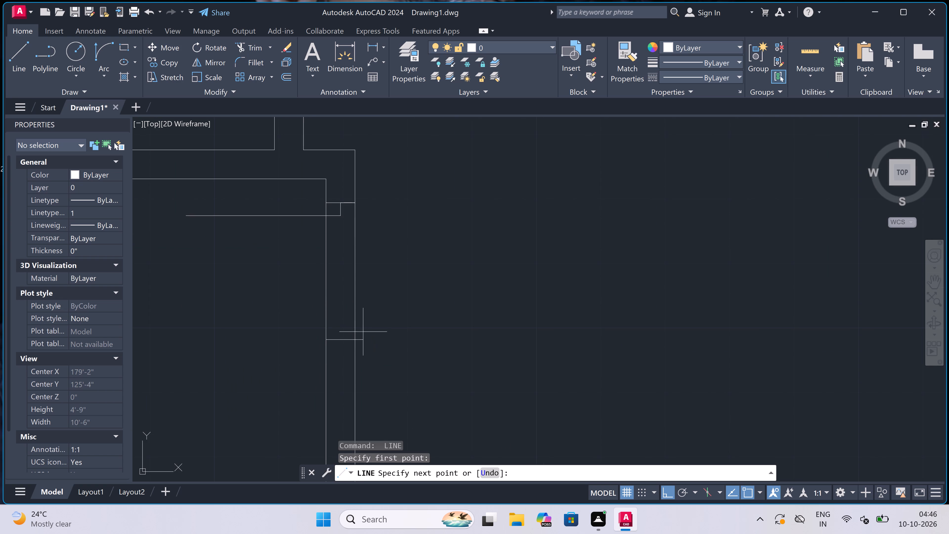
left_click(350, 340)
left_click(337, 341)
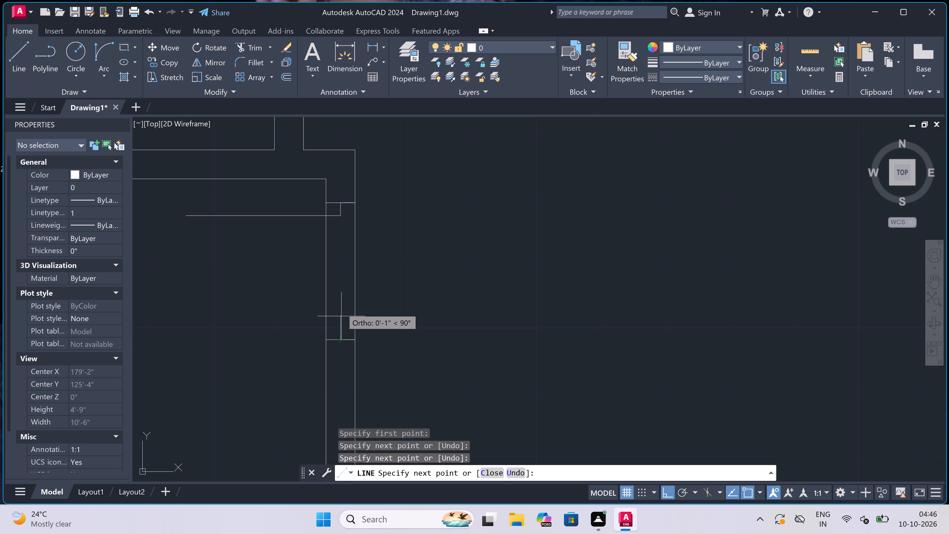
key("2")
type("\"")
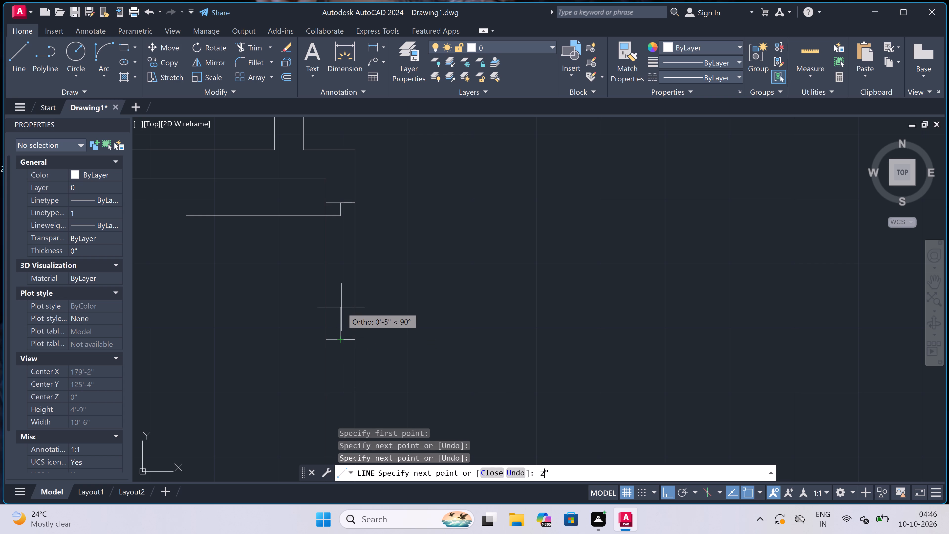
key("space")
key("Escape")
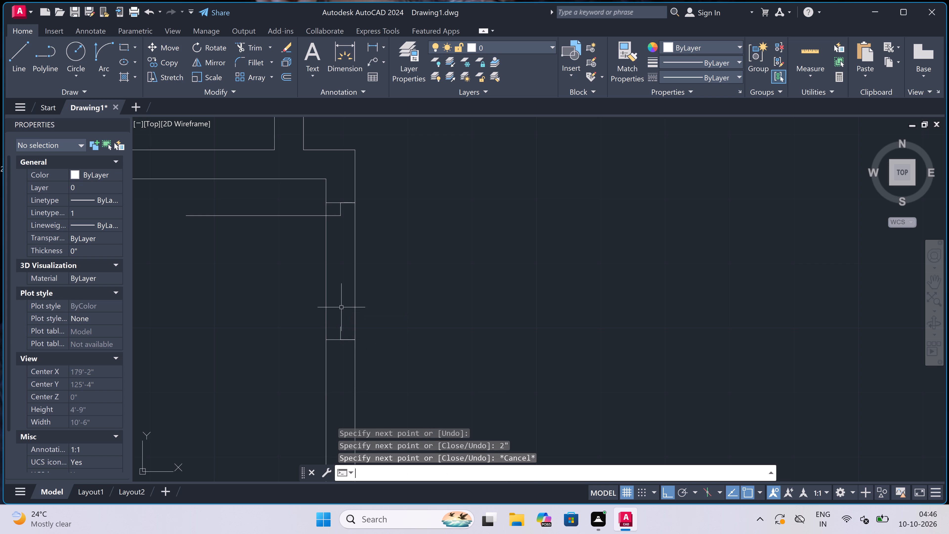
Draw the door swing as a start-end-direction arc from the leaf's west end to the tip of the southern stop.
left_click(106, 50)
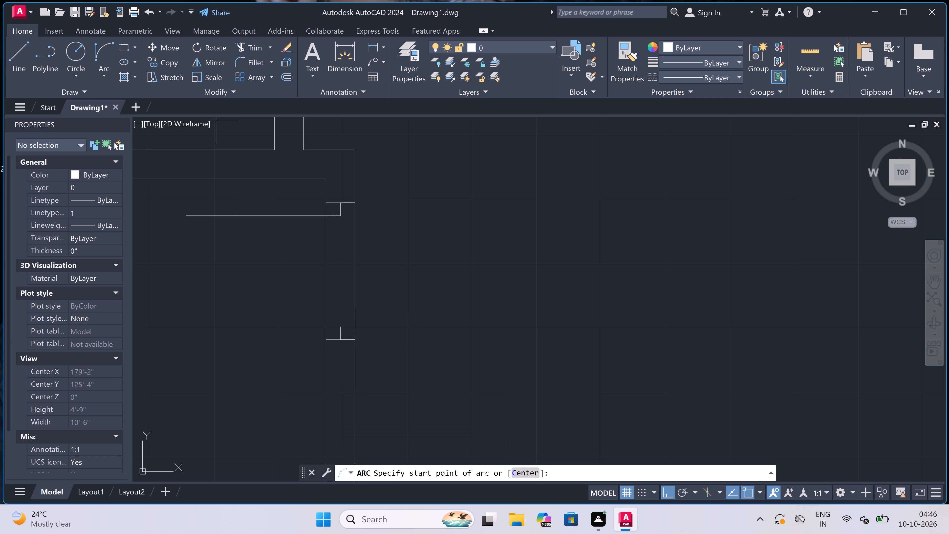
left_click(190, 216)
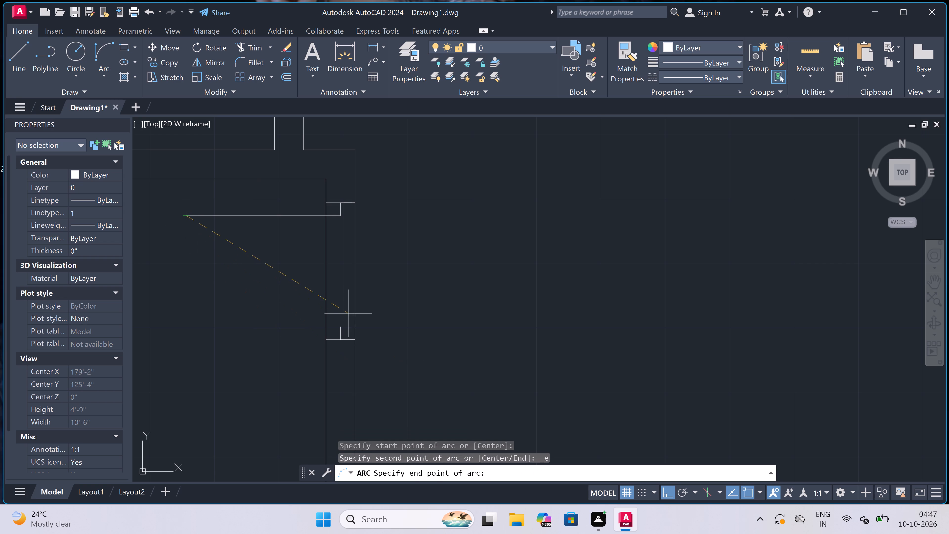
left_click(343, 322)
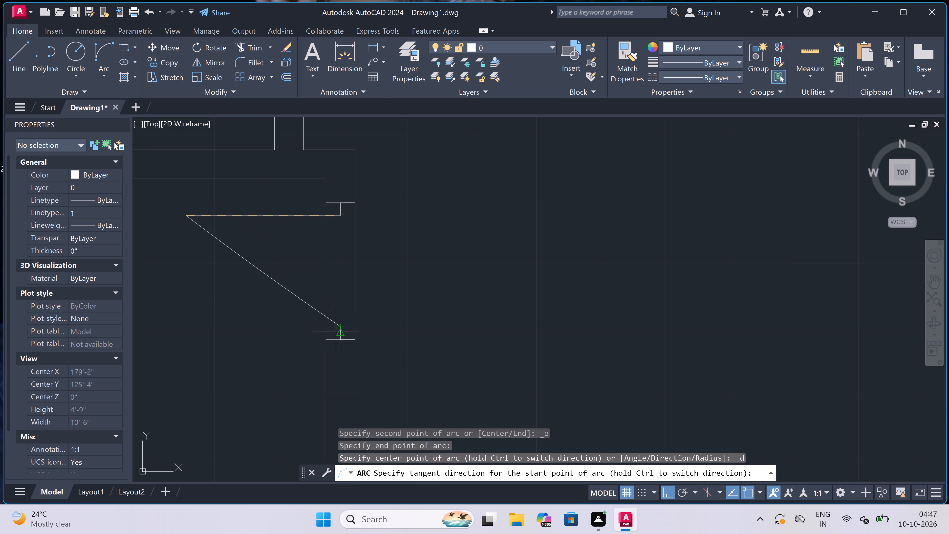
double_click(311, 372)
Trim both partition lines between the two jambs to open the doorway.
type("tr")
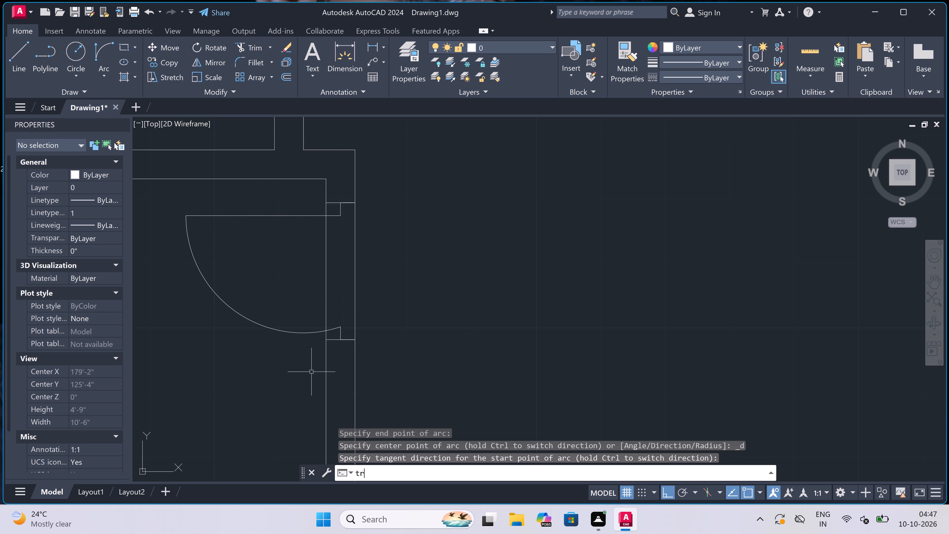
key("space")
left_click(283, 253)
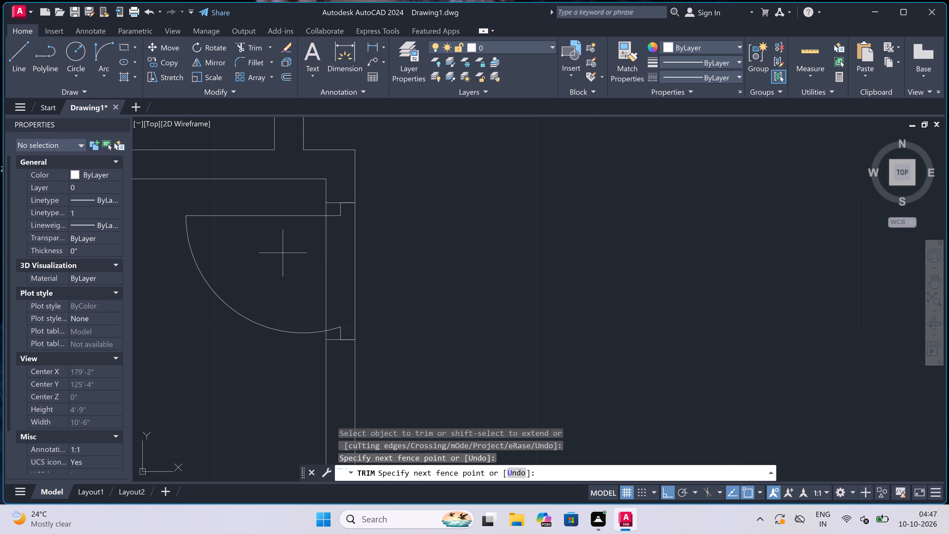
left_click(413, 267)
scroll(341, 265, "down", 4)
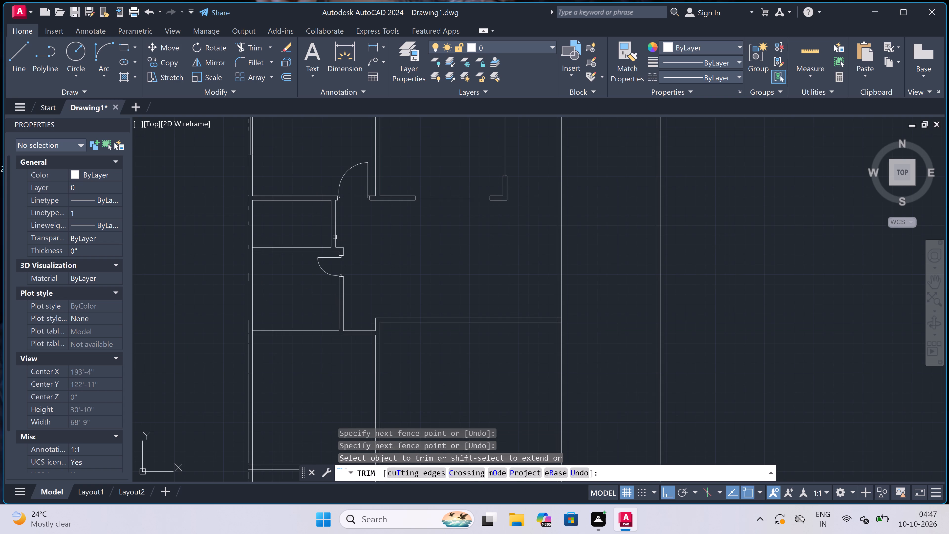
scroll(329, 202, "up", 3)
key("Escape")
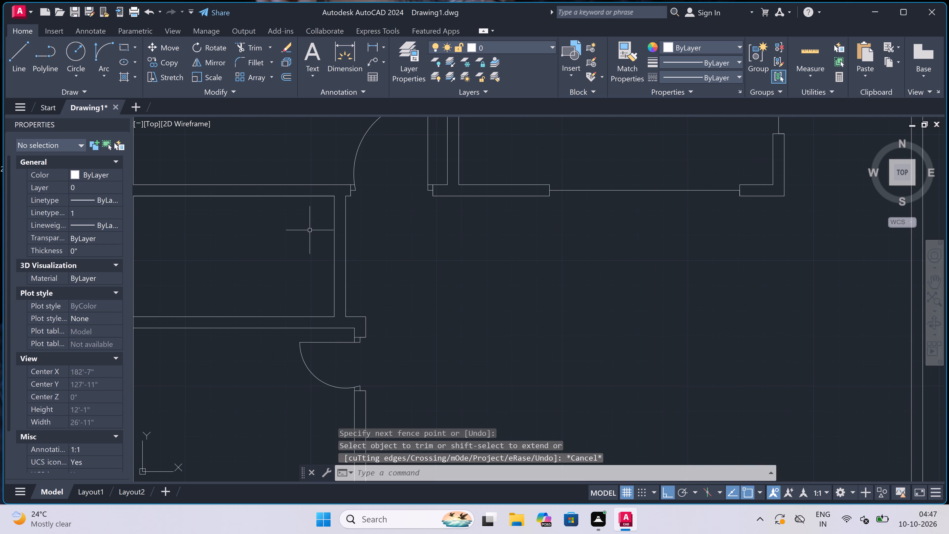
Draw a jamb line across the small northern room's east partition near its south end, with a 2" stop north and a 2' leaf west.
type("l")
key("space")
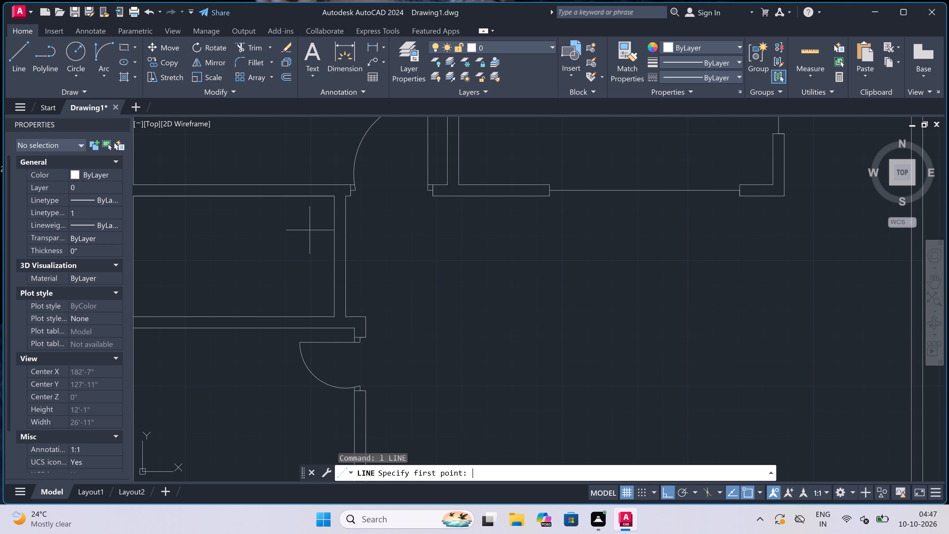
scroll(331, 300, "up", 1)
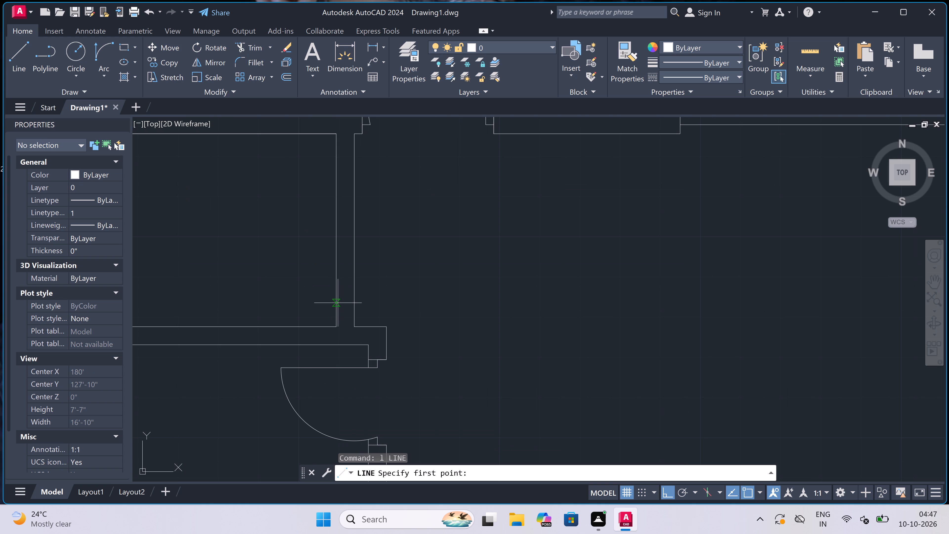
left_click(338, 305)
left_click(356, 300)
scroll(351, 297, "up", 2)
left_click(335, 314)
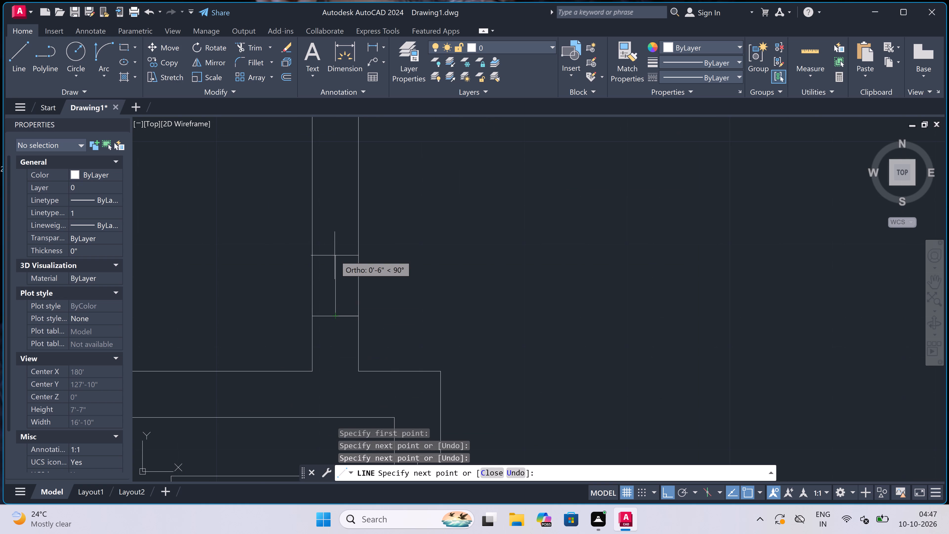
key("2")
type("\"")
key("space")
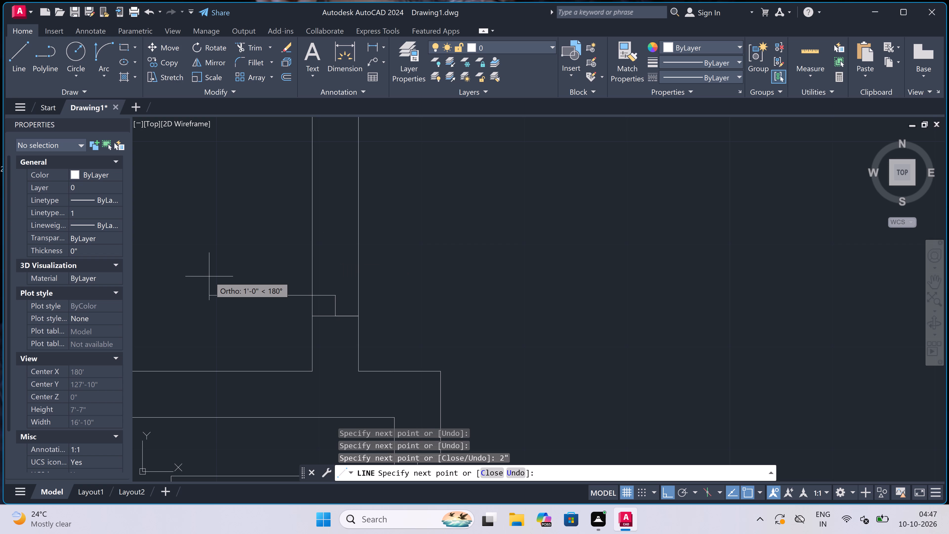
key("3")
key("BackSpace")
type("2'")
key("space")
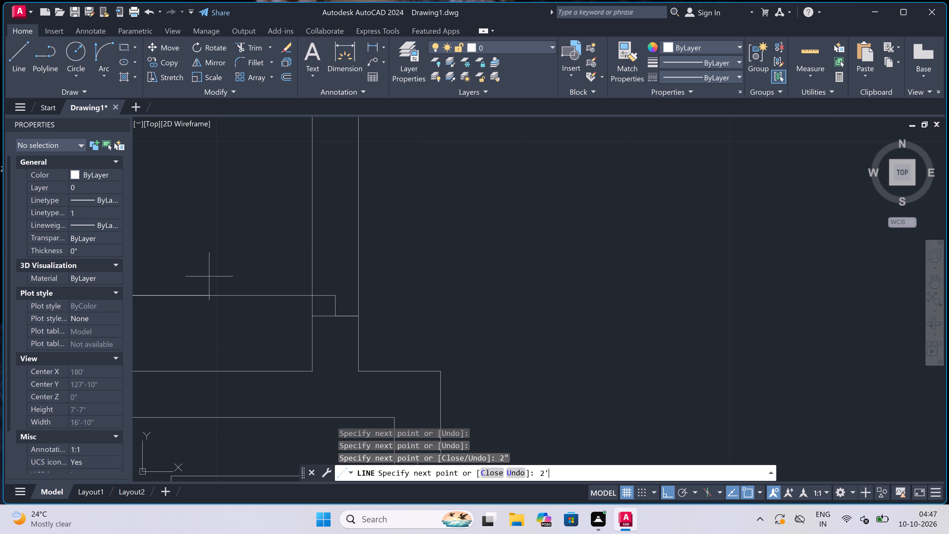
key("Escape")
Draw the opposite jamb line across the small room's east partition north of the leaf, with a 2" stop going south from its midpoint.
key("space")
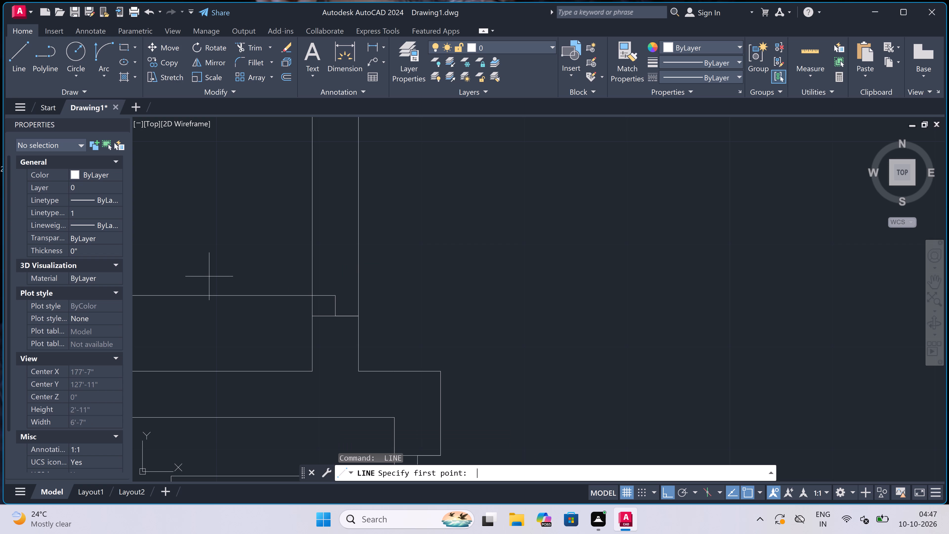
scroll(366, 278, "down", 3)
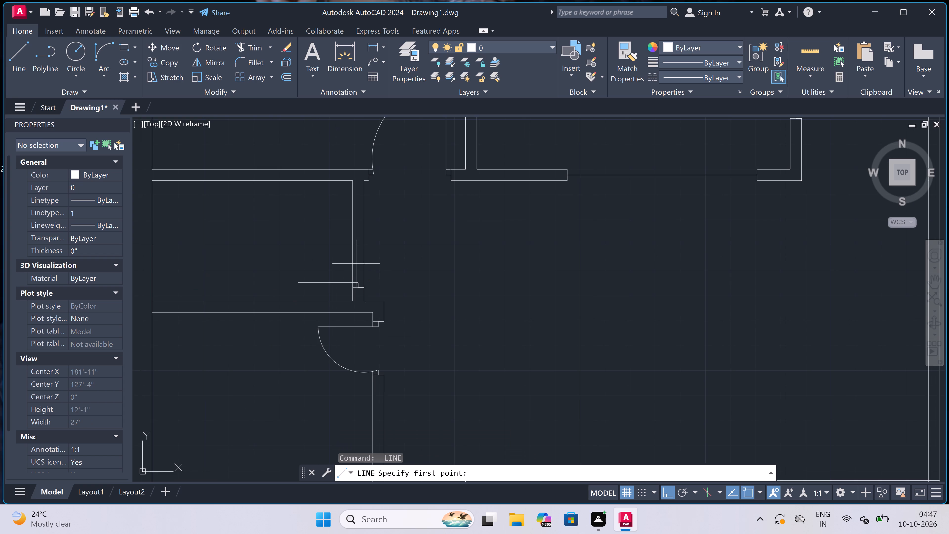
scroll(307, 254, "up", 1)
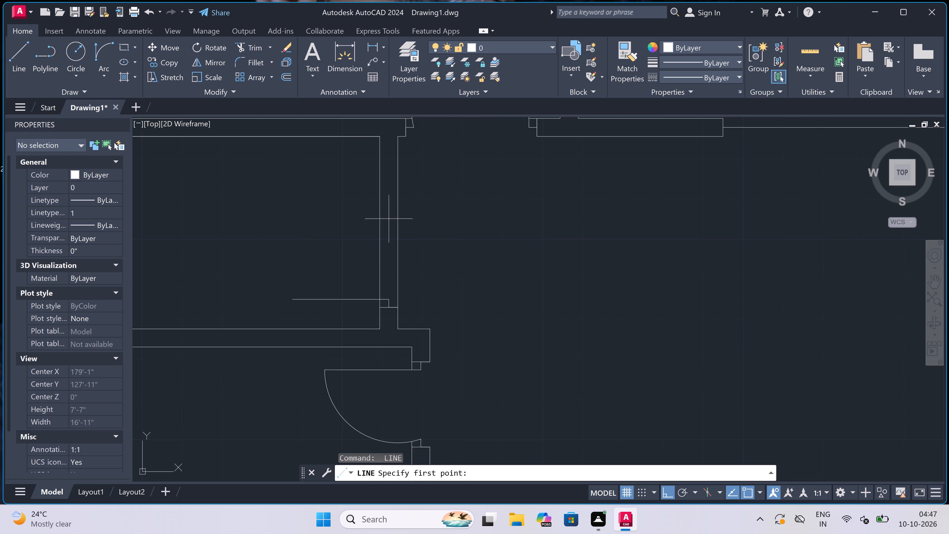
left_click(382, 220)
left_click(399, 220)
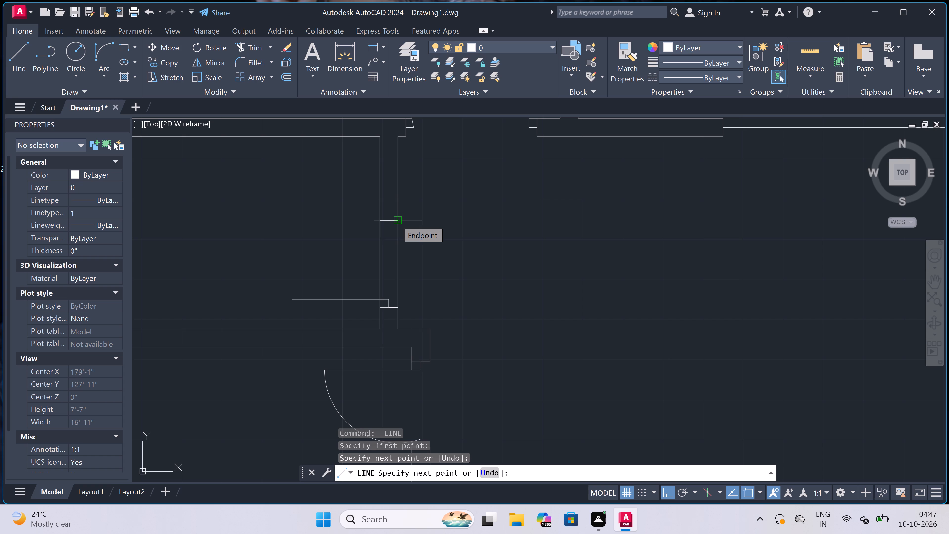
scroll(397, 221, "up", 1)
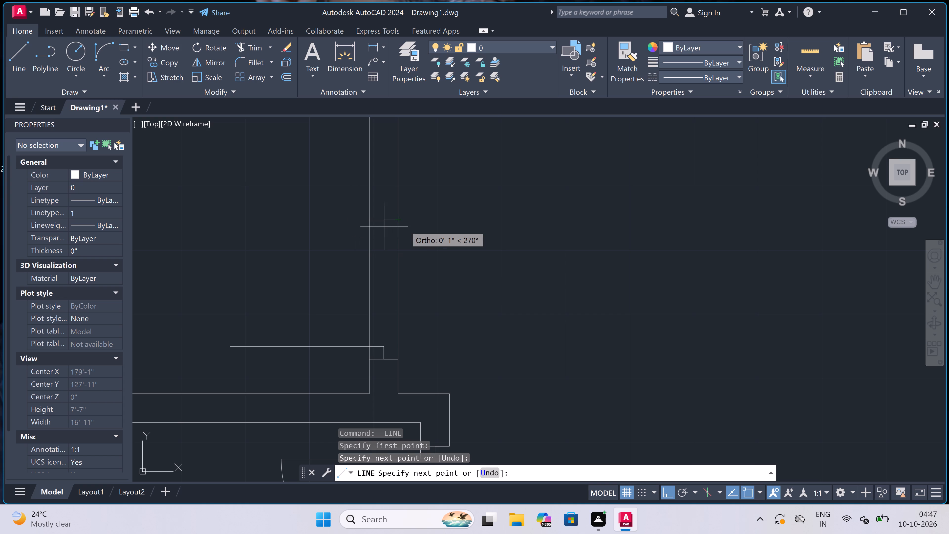
left_click(380, 221)
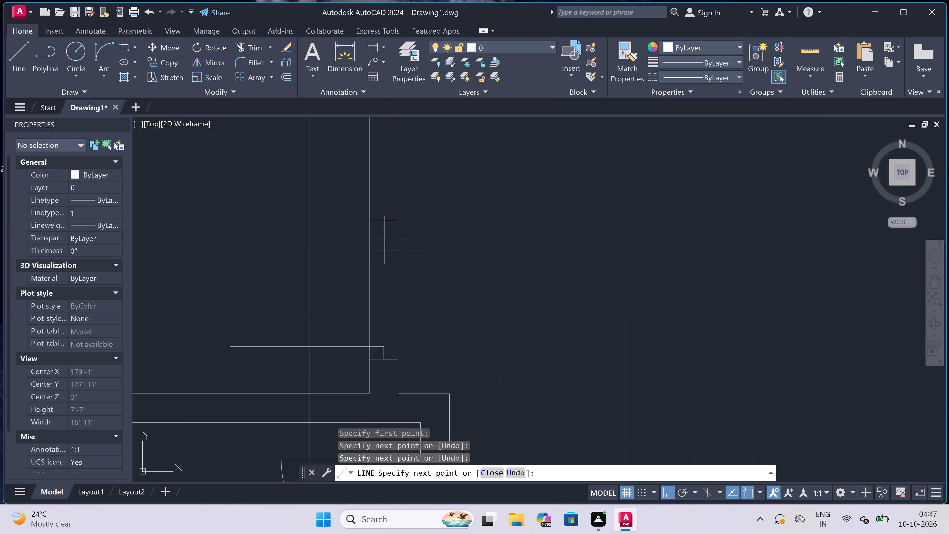
type("2\"")
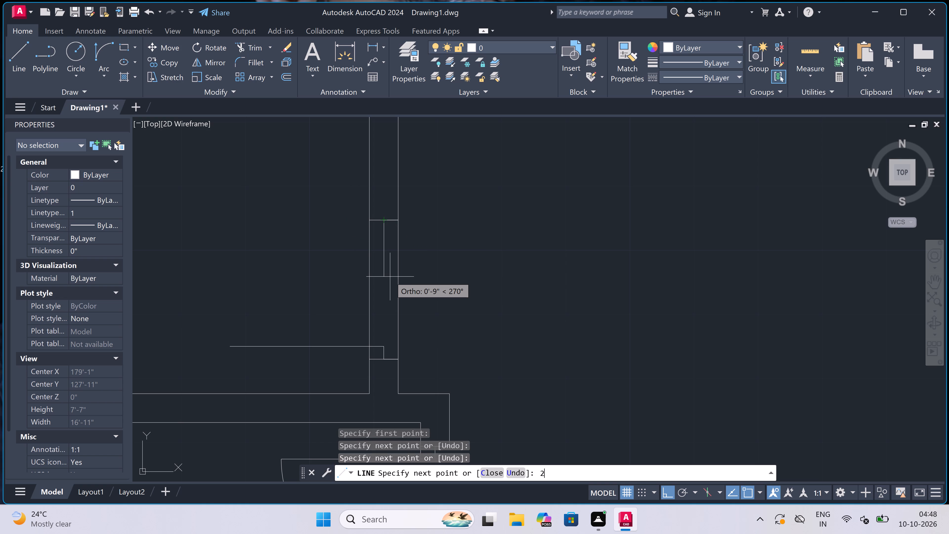
key("space")
key("Escape")
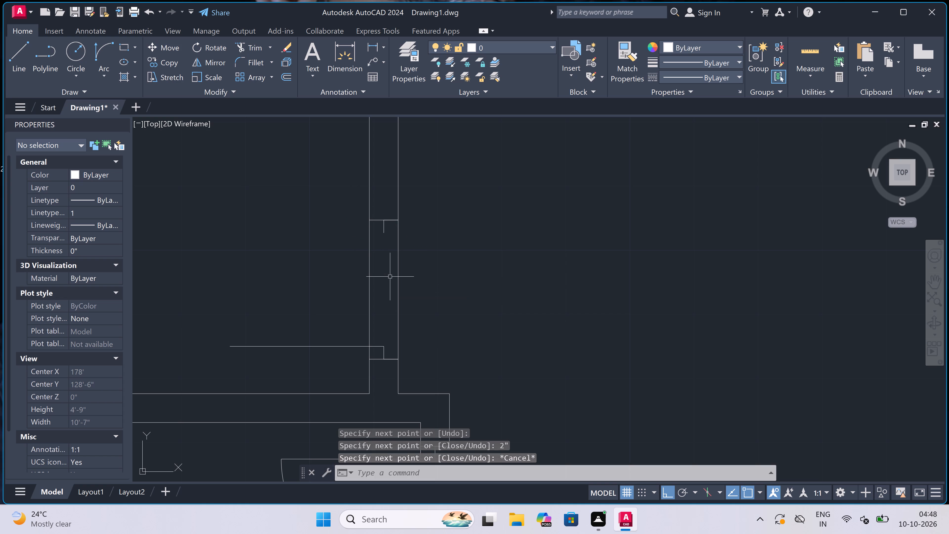
Draw the small northern room's door swing as a start-end-direction arc from the leaf's west end to the tip of the northern stop.
left_click_drag(101, 50, 101, 54)
left_click(101, 54)
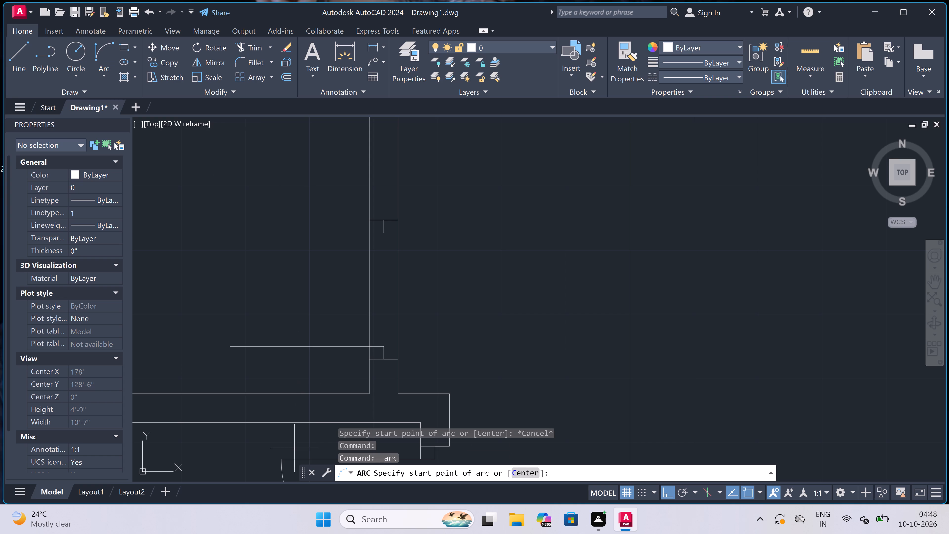
left_click(231, 346)
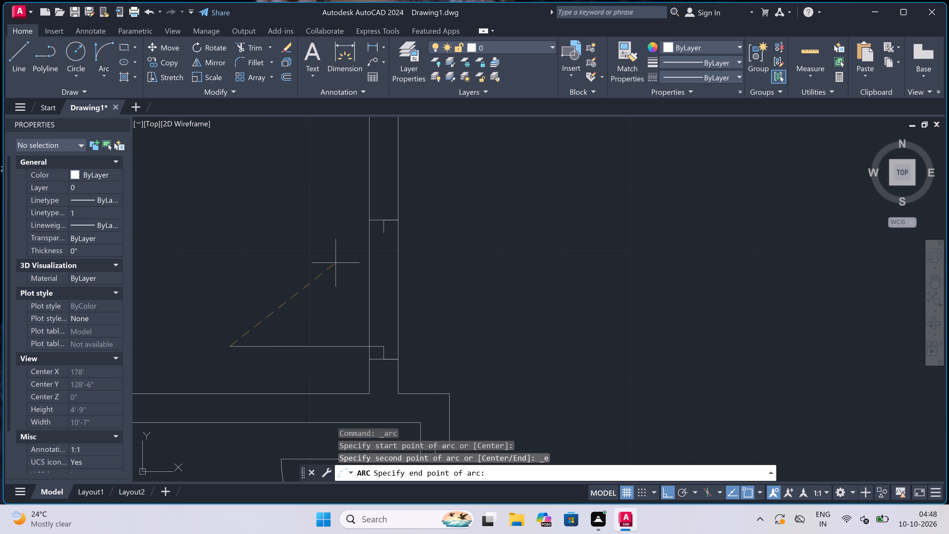
double_click(382, 234)
double_click(323, 221)
Trim both east partition lines between the two jambs to open the small northern room's doorway.
key("t")
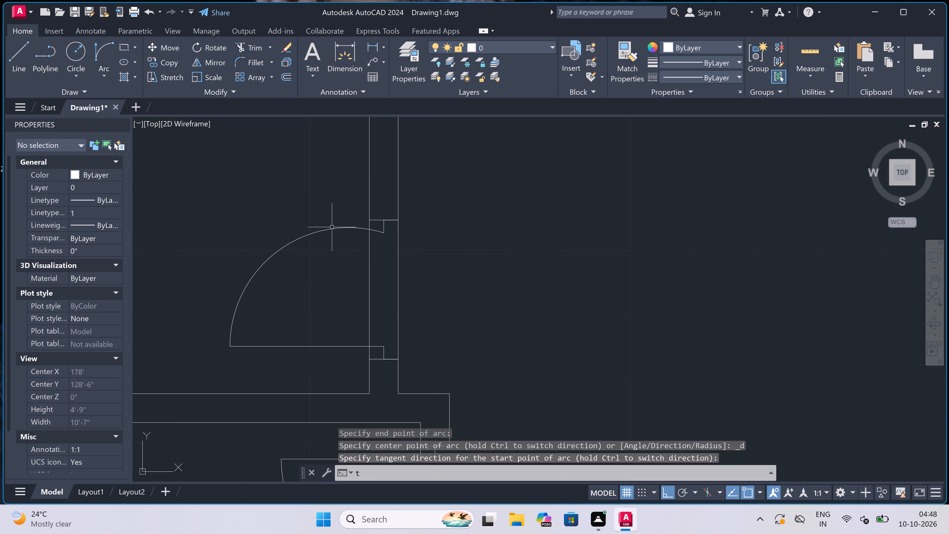
key("r")
key("space")
left_click(331, 296)
left_click(491, 292)
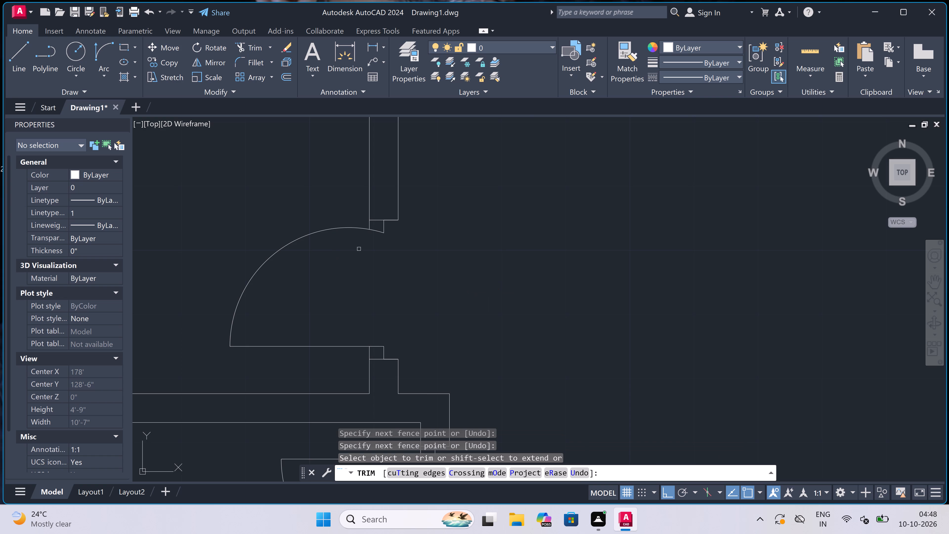
scroll(354, 245, "down", 4)
key("Escape")
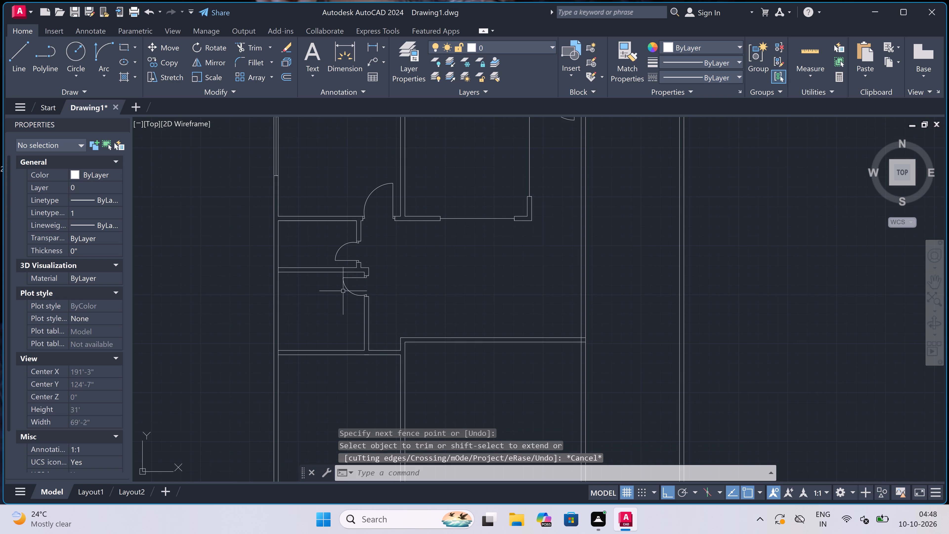
Draw a 2' window in the small northern room's west outer wall, with a mid-wall glass line and closing lines at both ends.
key("l")
key("space")
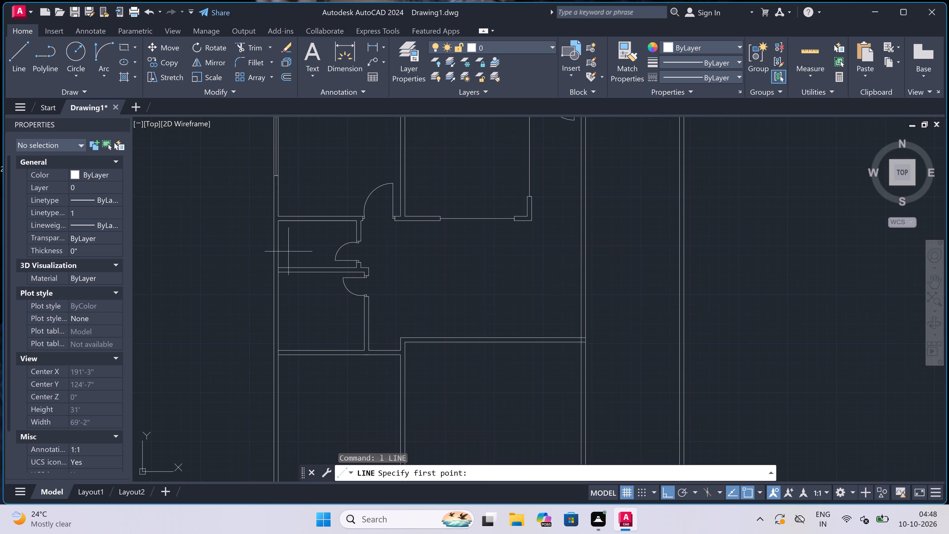
scroll(267, 229, "up", 3)
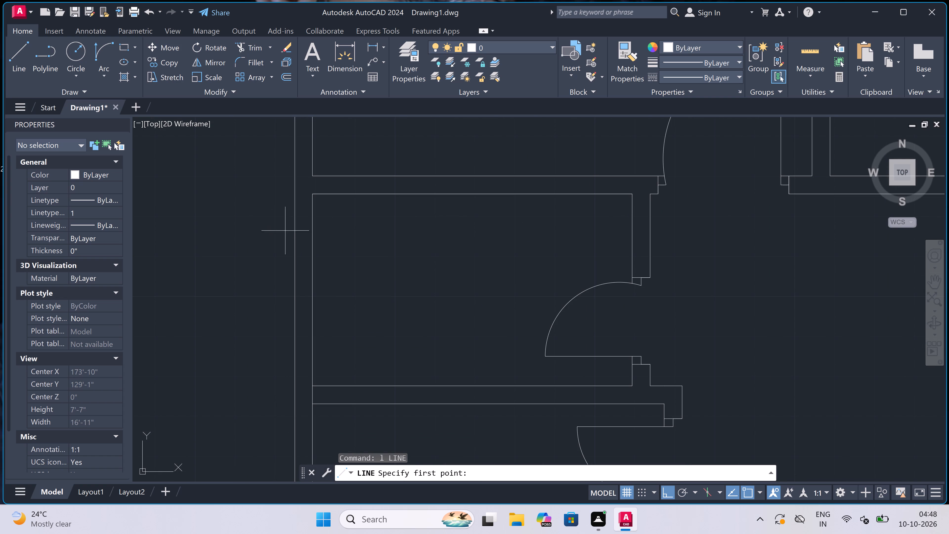
left_click(293, 228)
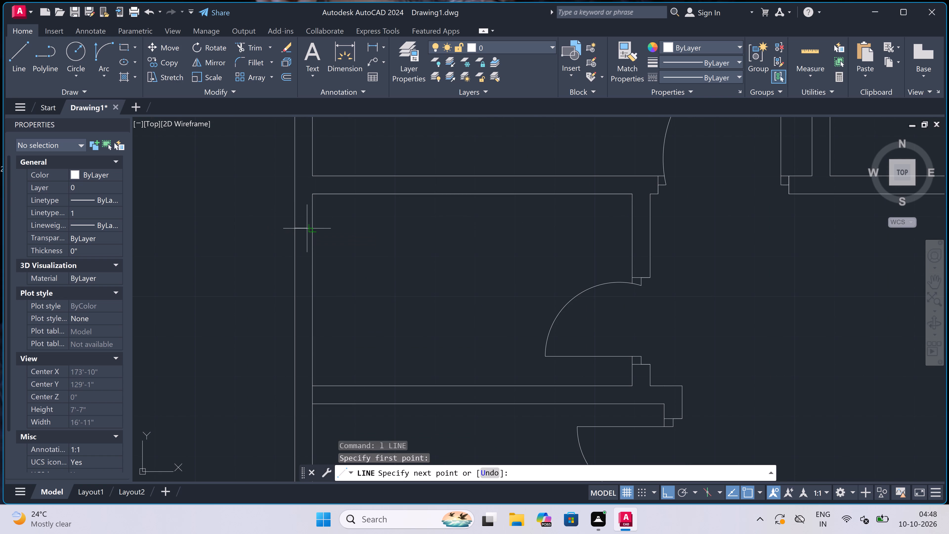
left_click(307, 228)
left_click(299, 232)
scroll(306, 228, "up", 1)
left_click(306, 227)
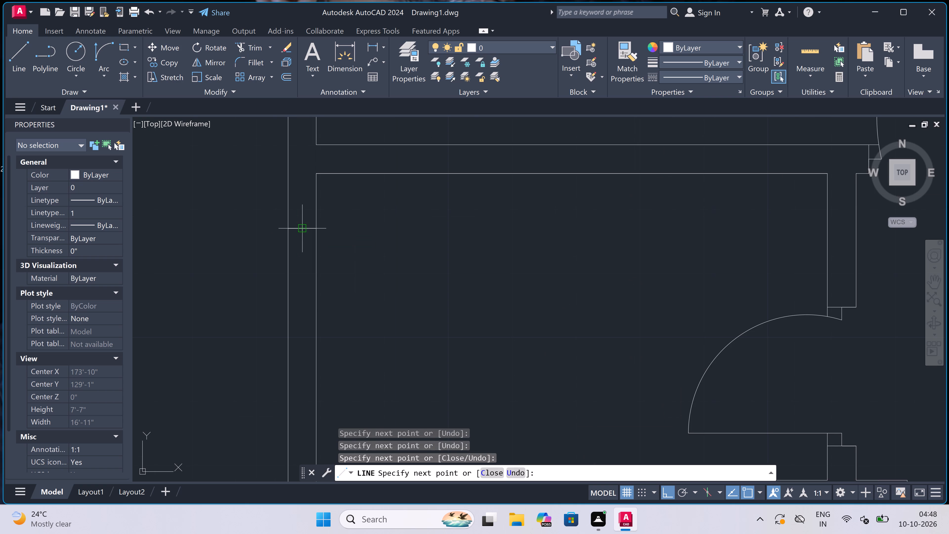
type("2'")
key("space")
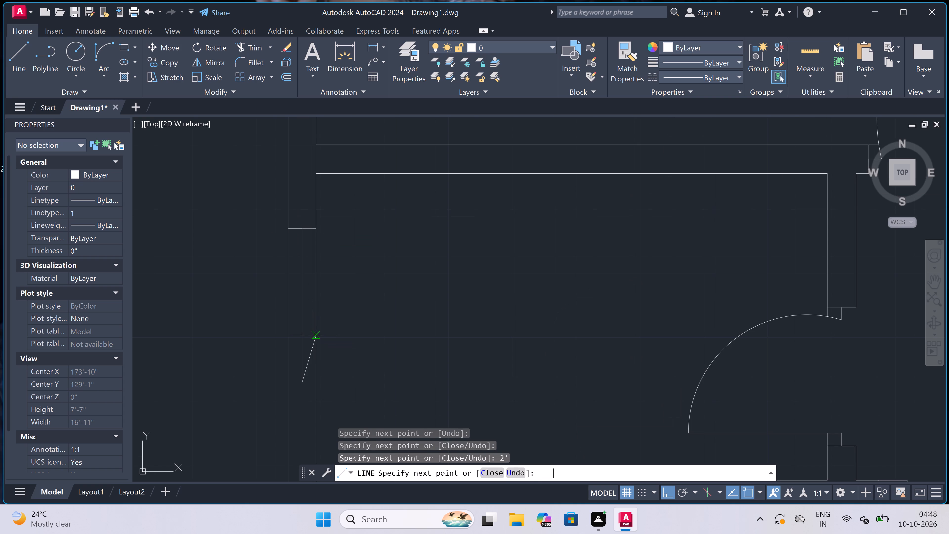
scroll(295, 389, "up", 2)
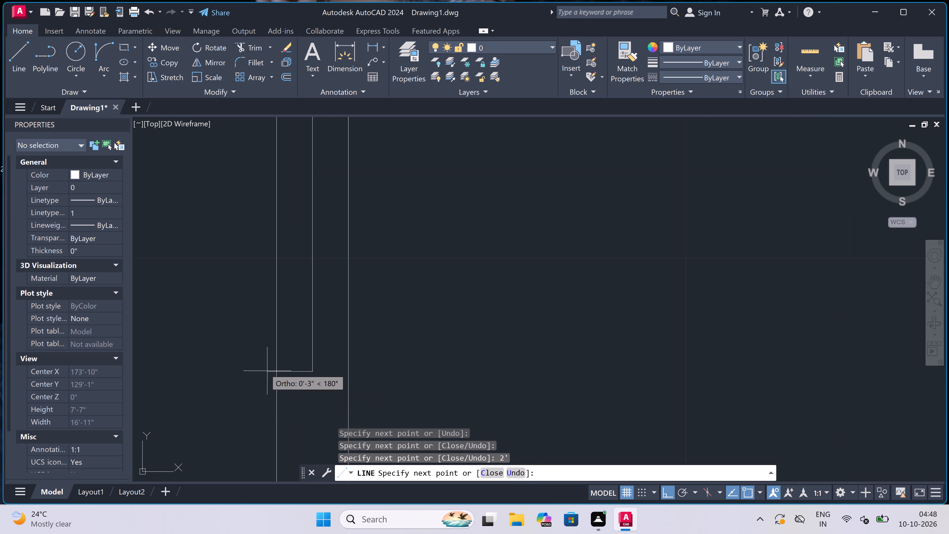
left_click(277, 373)
left_click(345, 373)
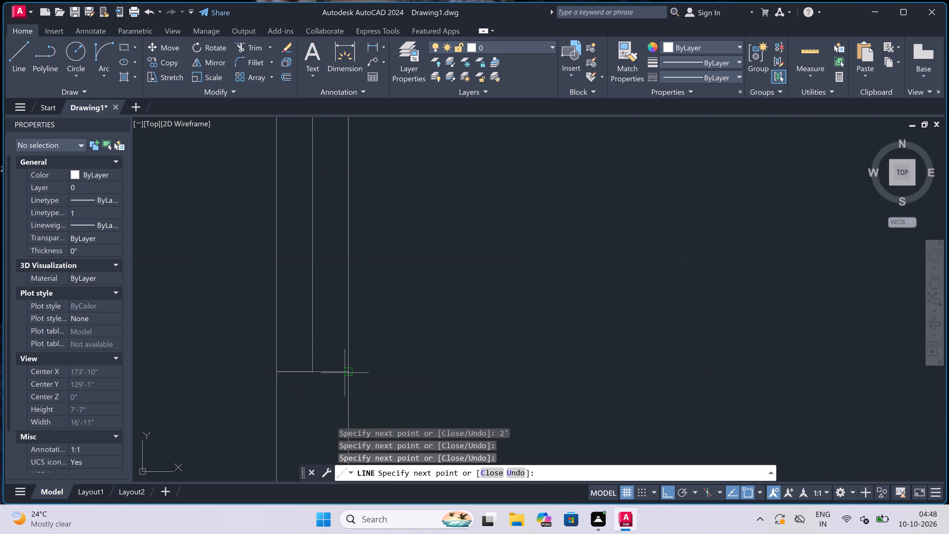
key("Escape")
In the room just south, draw an L-shaped line about 6'-1" west from the east partition, going north to the northern partition.
scroll(316, 290, "down", 6)
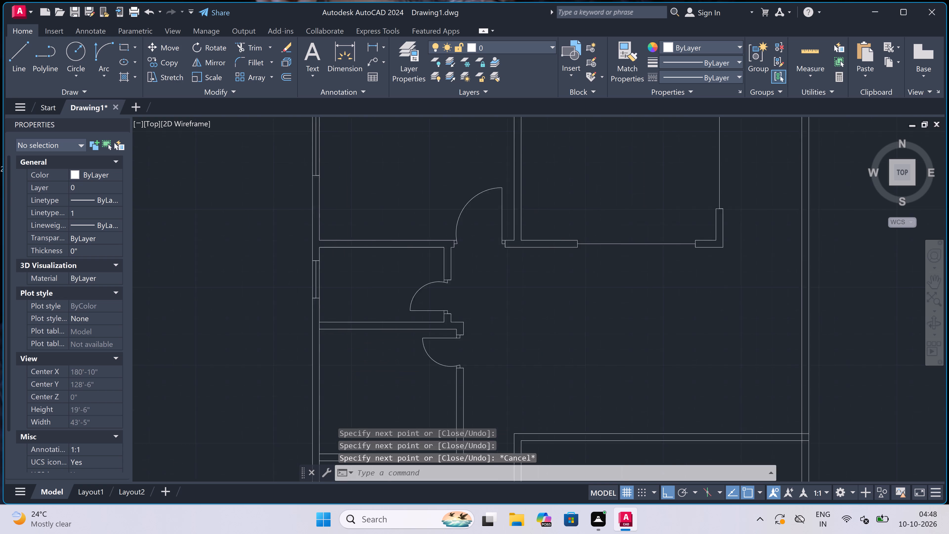
scroll(318, 409, "up", 2)
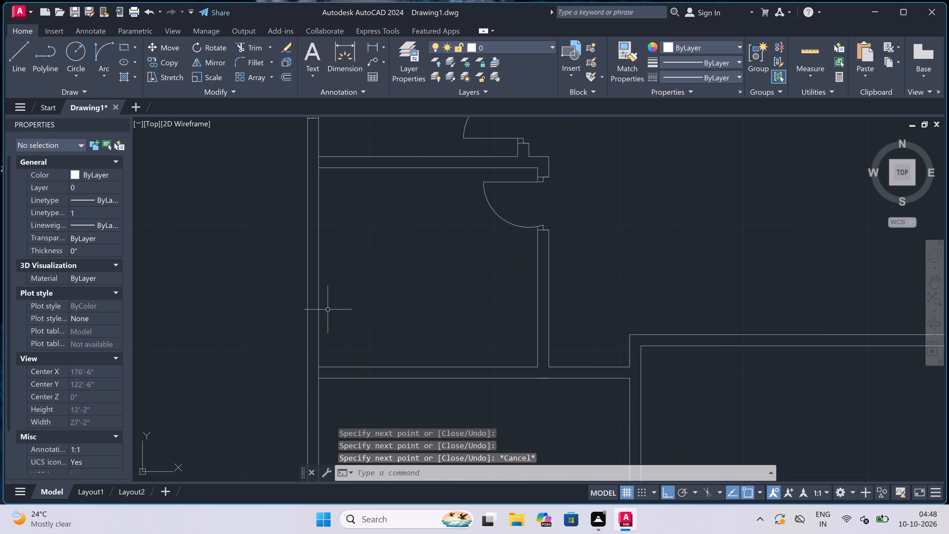
key("space")
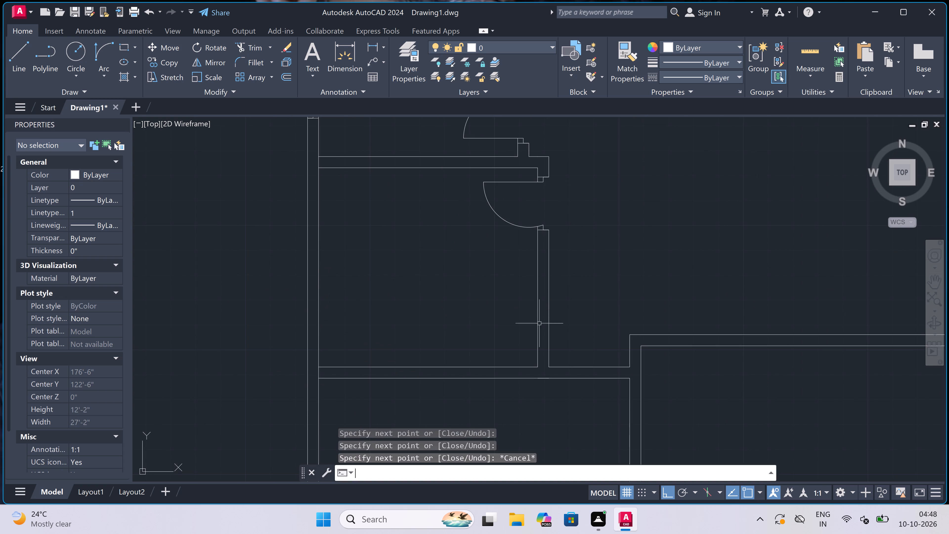
left_click(536, 334)
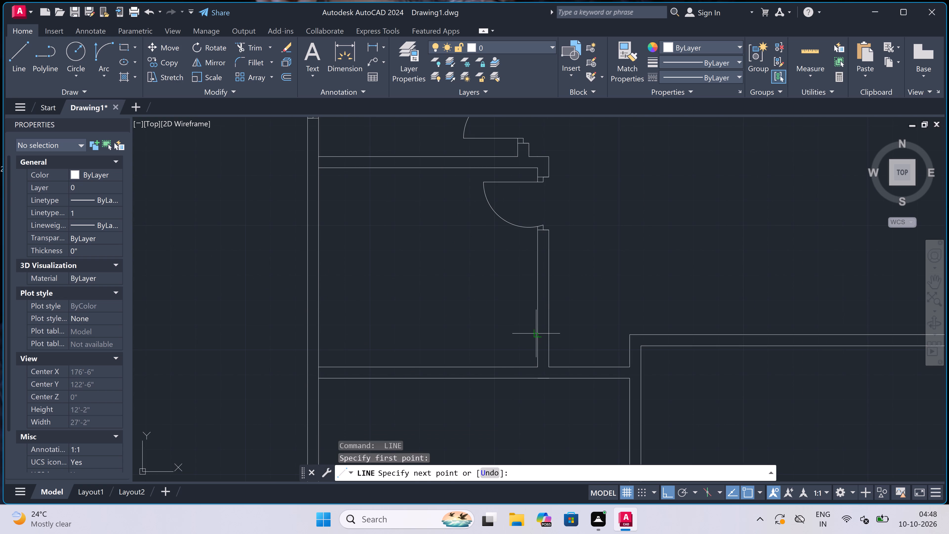
left_click(353, 333)
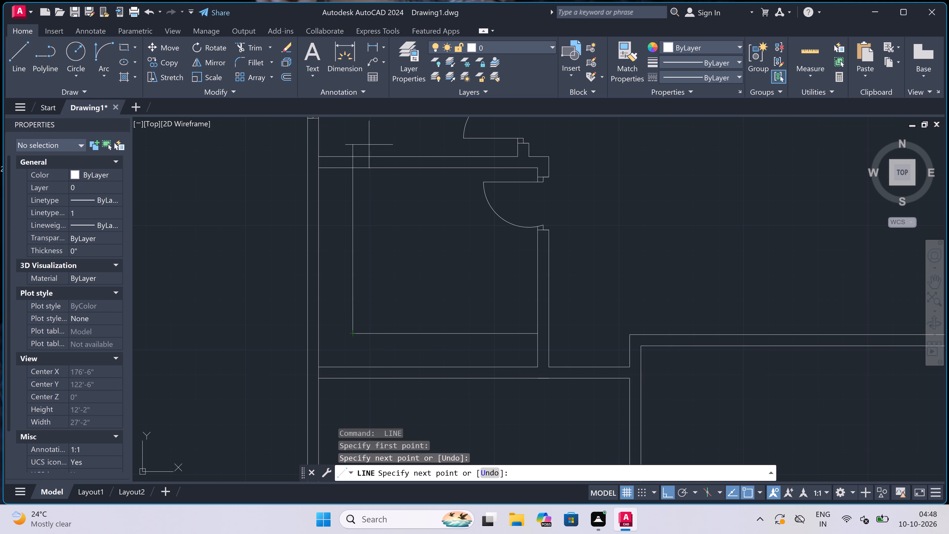
left_click(353, 166)
key("Escape")
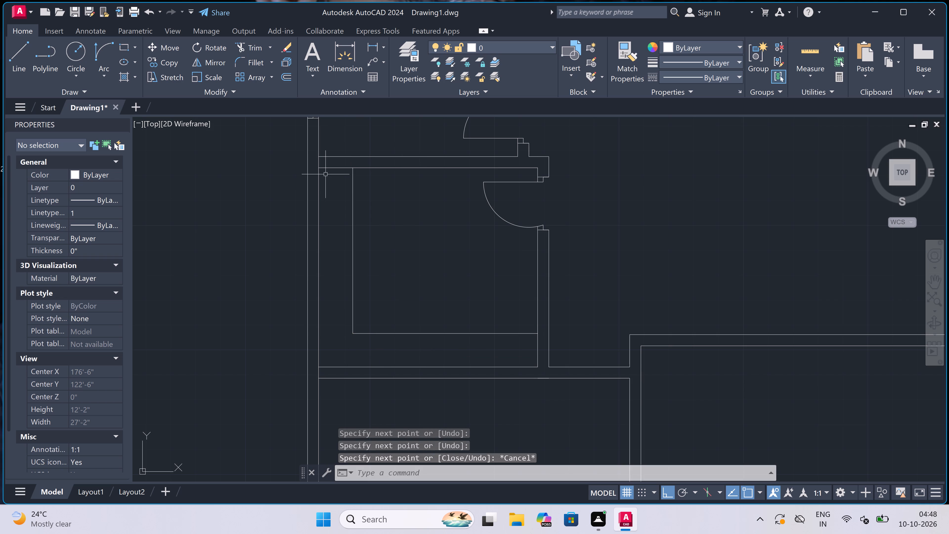
Draw a 3' window in this room's west outer wall, with a mid-wall glass line and closing lines at both ends.
key("space")
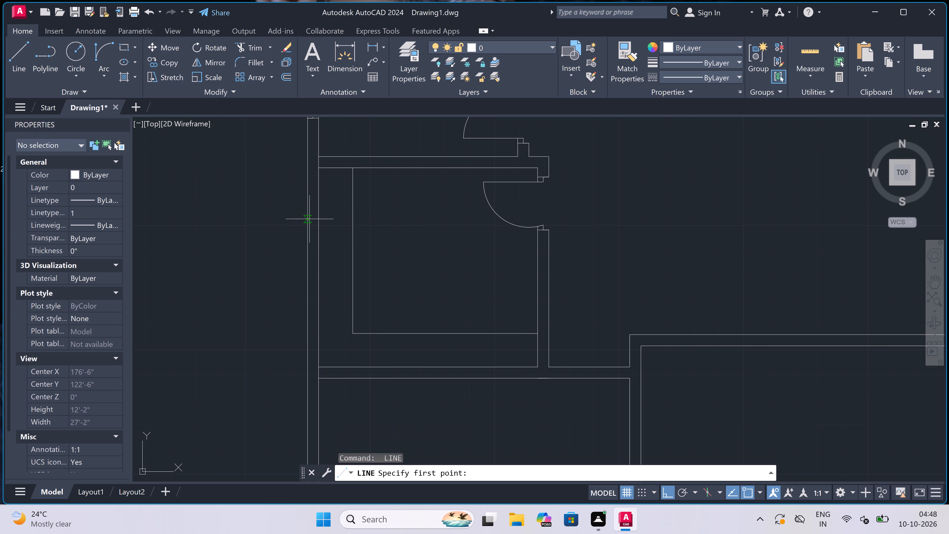
left_click(306, 218)
left_click(317, 220)
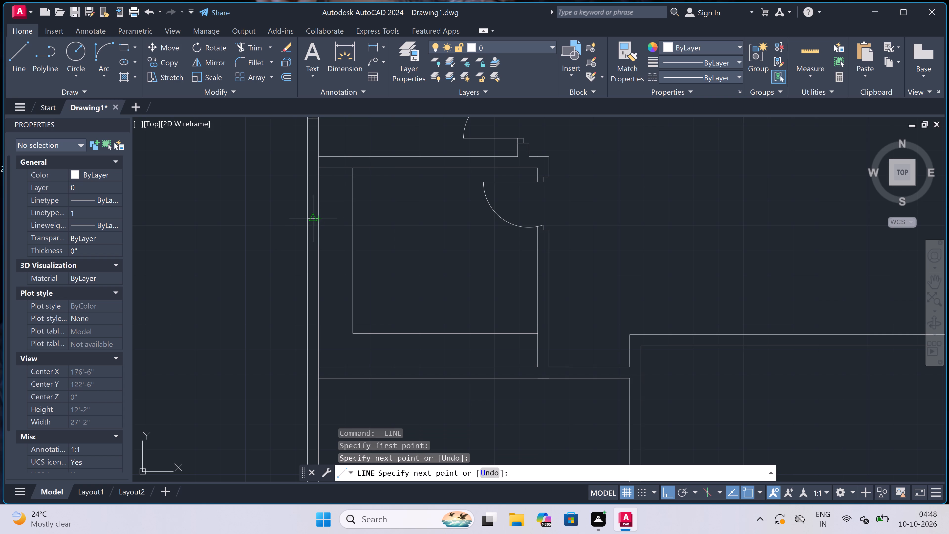
scroll(312, 220, "up", 2)
left_click(312, 216)
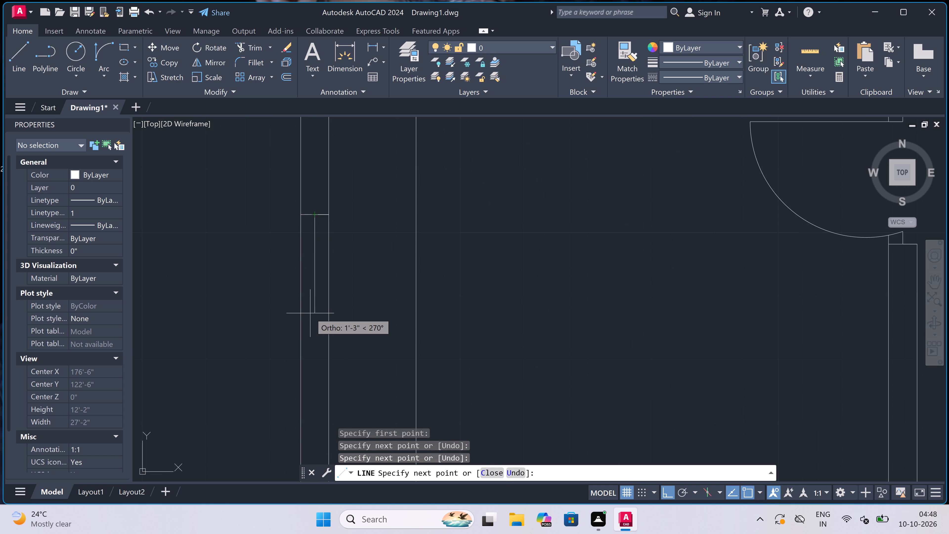
type("3'")
key("space")
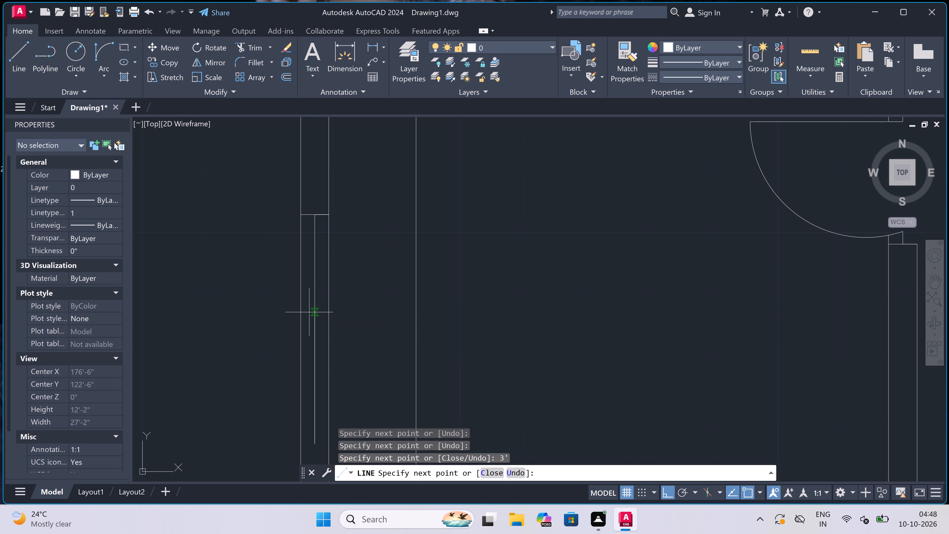
scroll(309, 306, "down", 3)
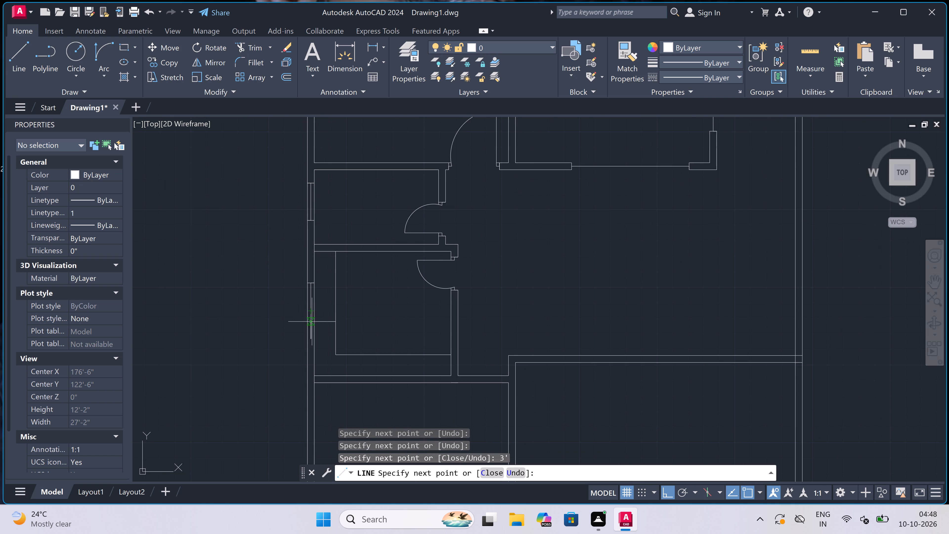
scroll(317, 336, "up", 4)
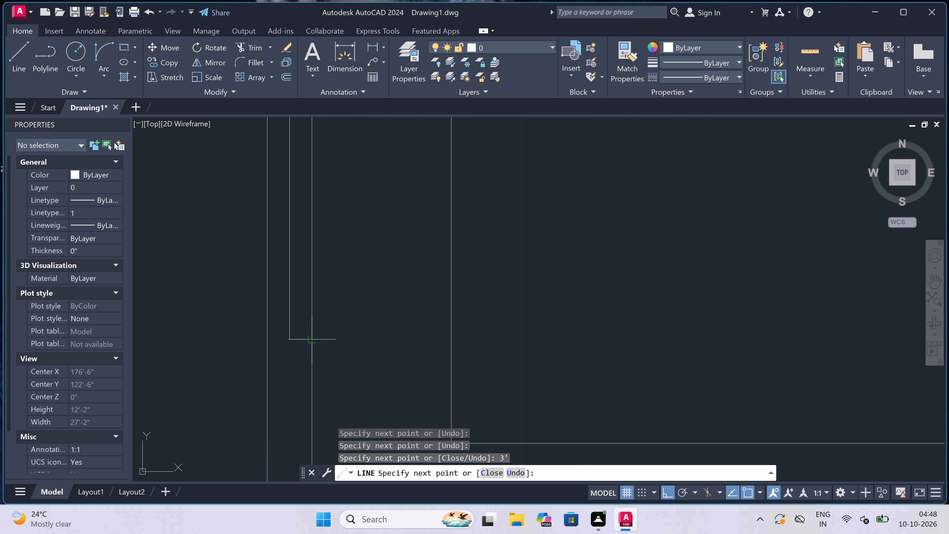
left_click(309, 342)
left_click(268, 339)
key("Escape")
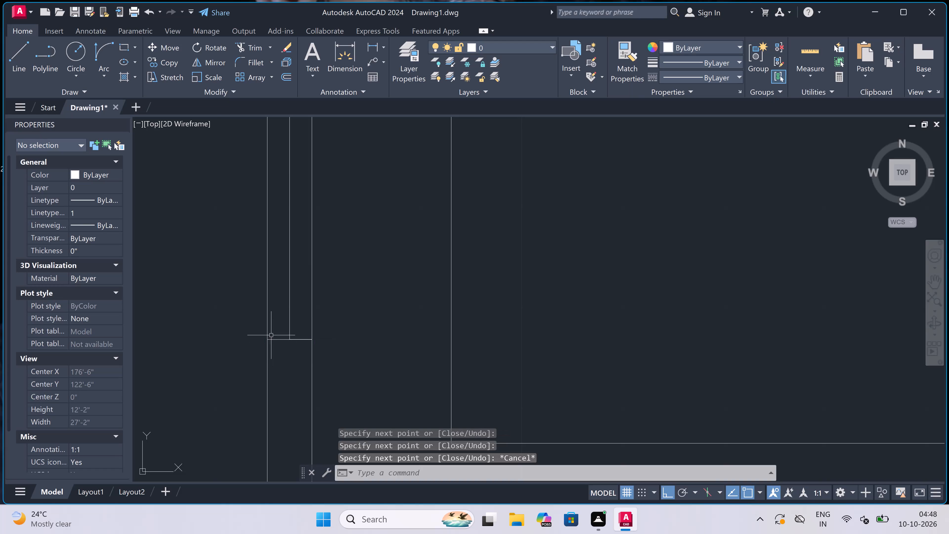
Draw a jamb line across the short horizontal partition beside the stepped corner, with a 2" stop west and a 3' leaf south.
scroll(306, 295, "down", 7)
scroll(310, 344, "up", 2)
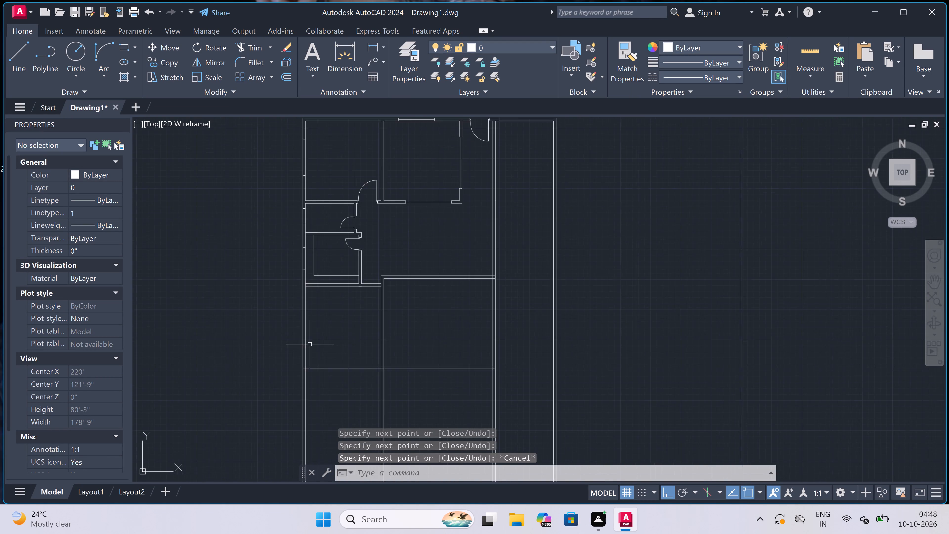
scroll(450, 232, "up", 1)
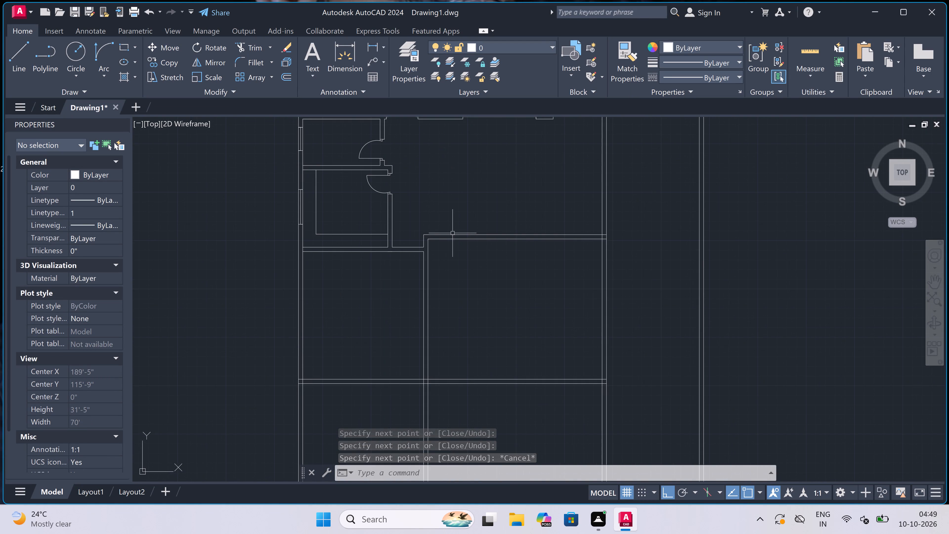
scroll(450, 232, "up", 2)
key("space")
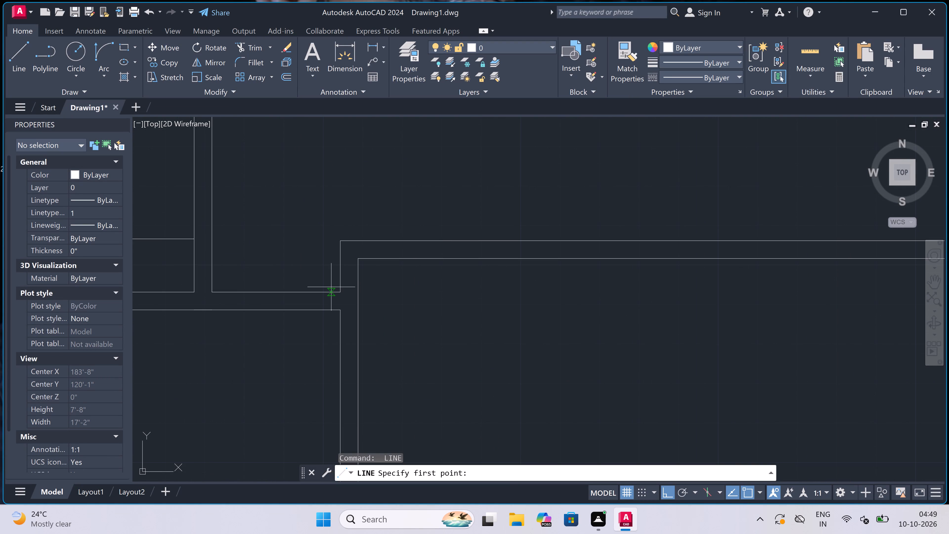
left_click(331, 288)
left_click(330, 307)
left_click(328, 299)
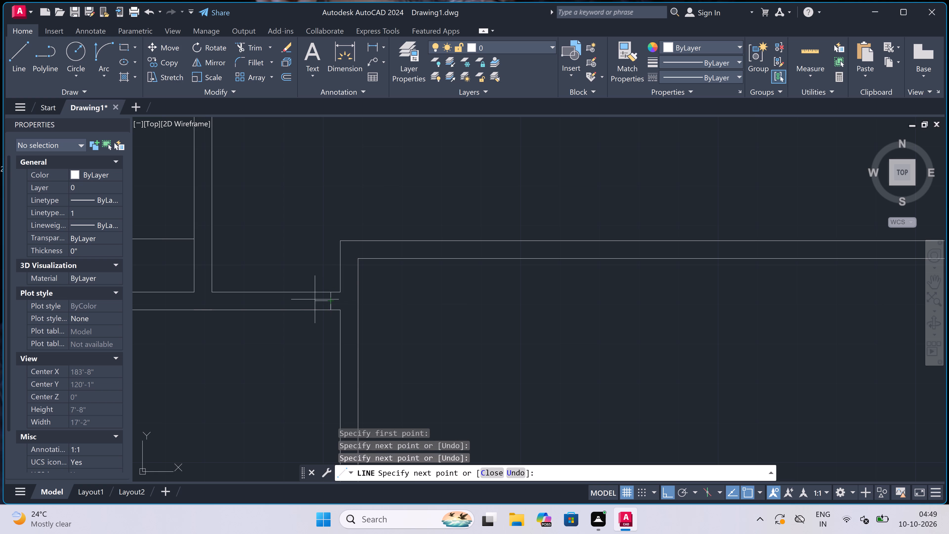
type("2\"")
key("space")
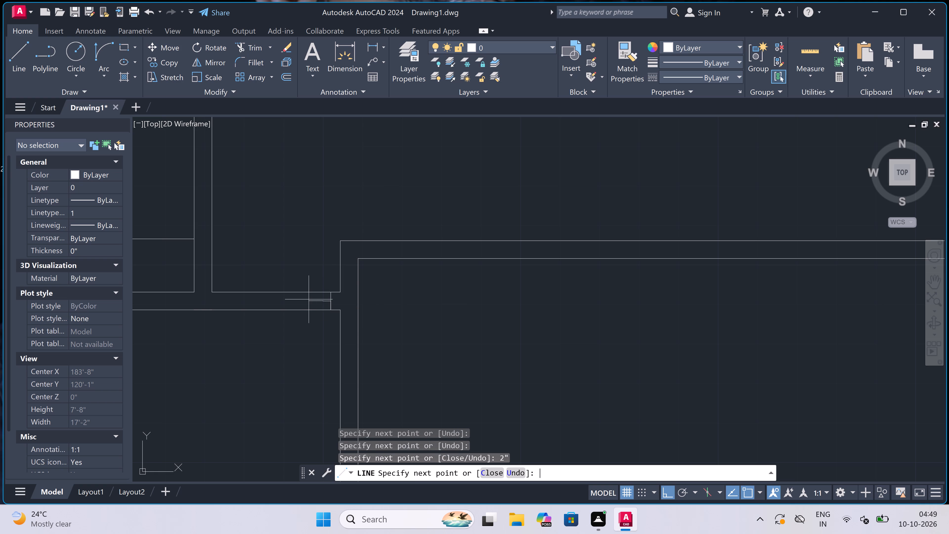
type("3'")
key("space")
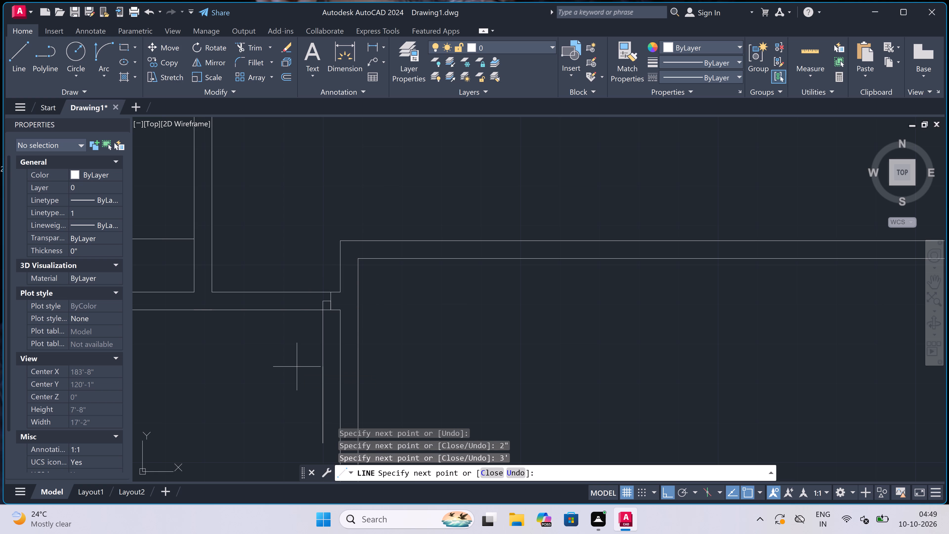
key("Escape")
Draw the opposite jamb line across the partition's west end near the vertical partition, with a 2" stop going east from its midpoint.
key("space")
scroll(218, 293, "up", 3)
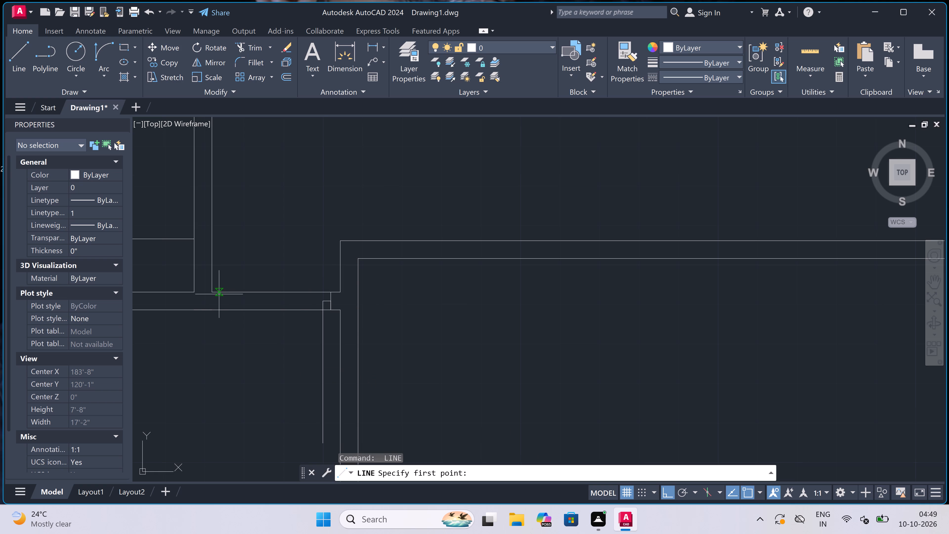
left_click(209, 286)
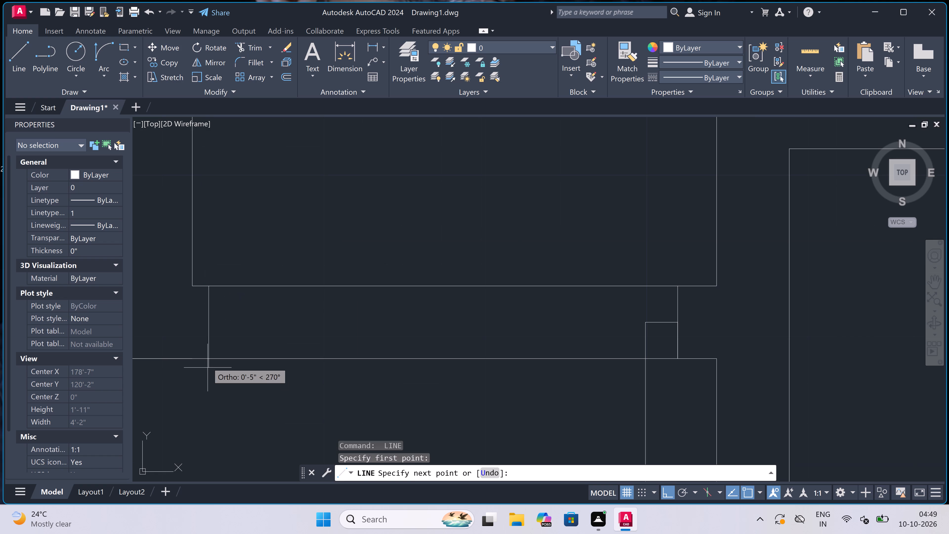
left_click(207, 359)
left_click(207, 321)
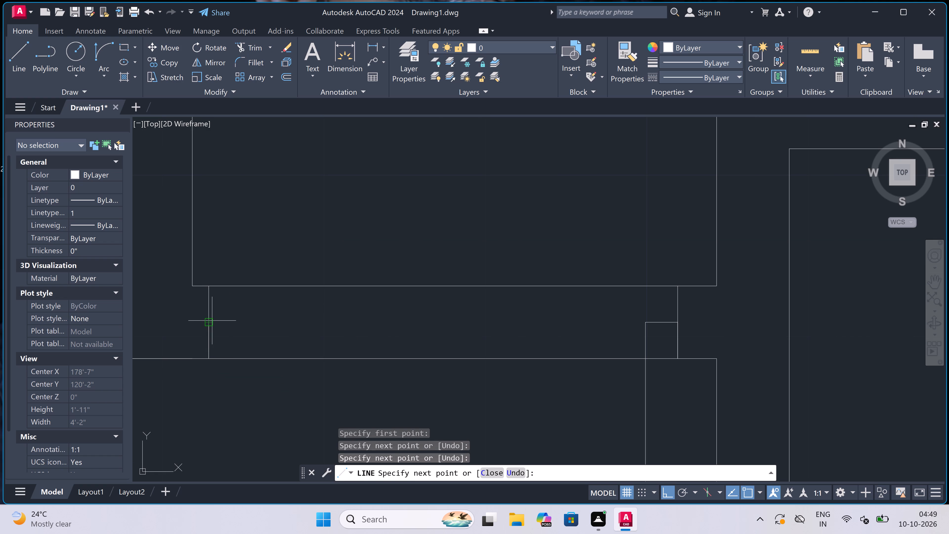
type("2\"")
key("space")
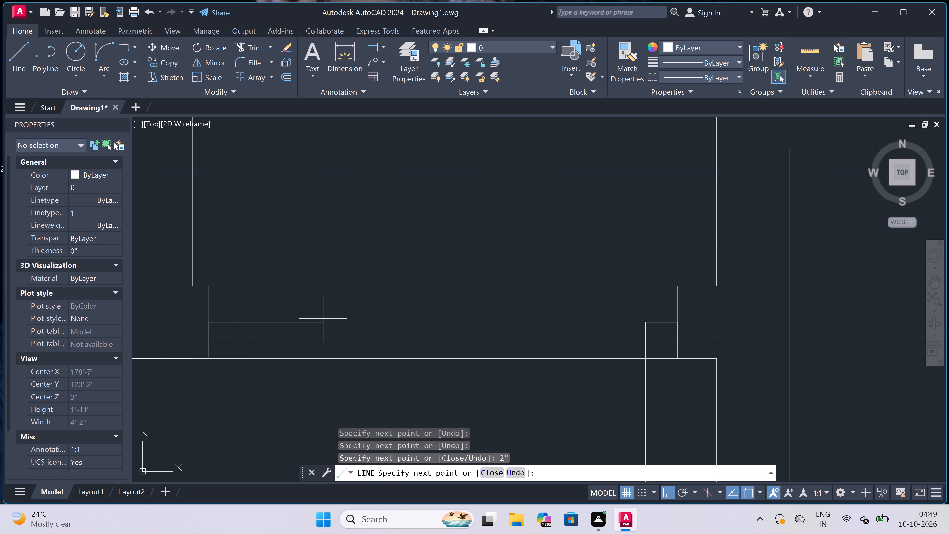
Draw the swing arc for the door beside the stepped corner, from the leaf's south end to the opposite stop, bulging southwest.
key("Escape")
scroll(324, 297, "down", 4)
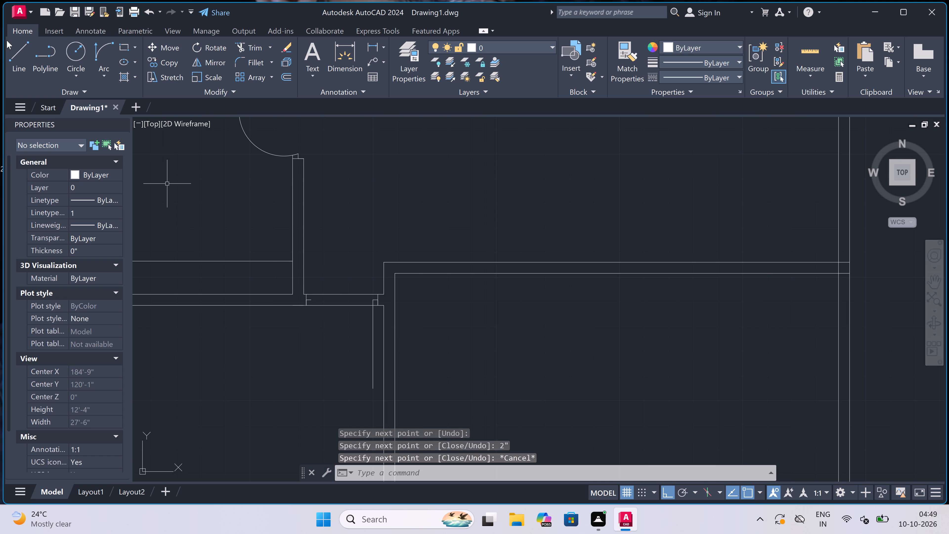
left_click(105, 44)
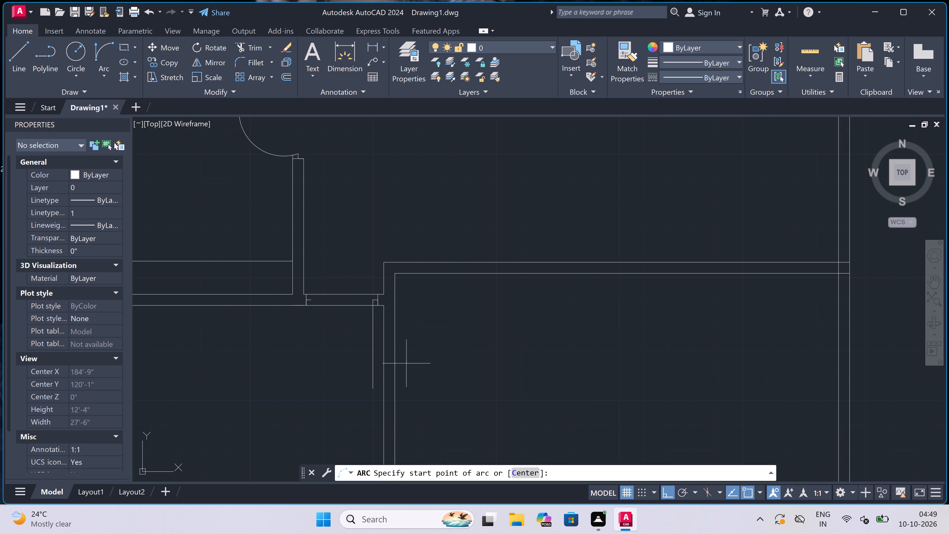
scroll(387, 365, "up", 1)
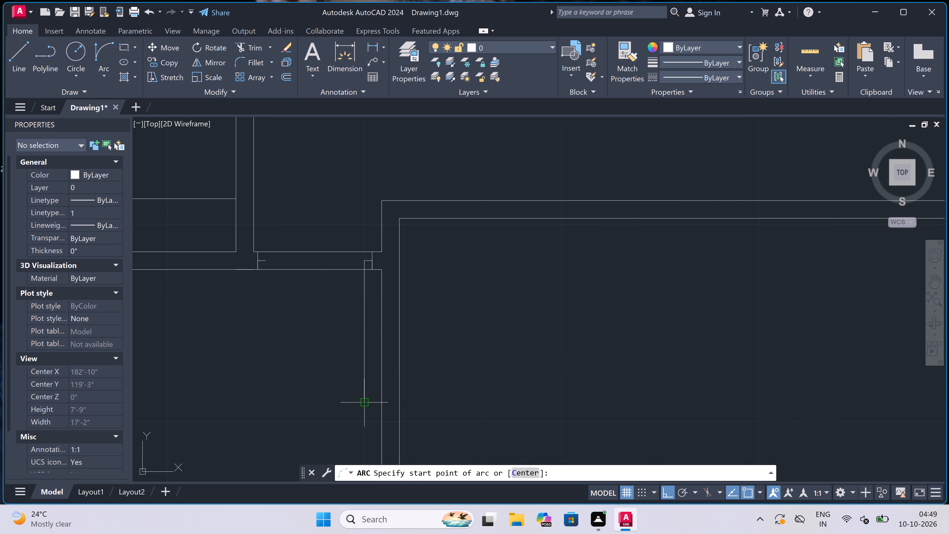
left_click(365, 400)
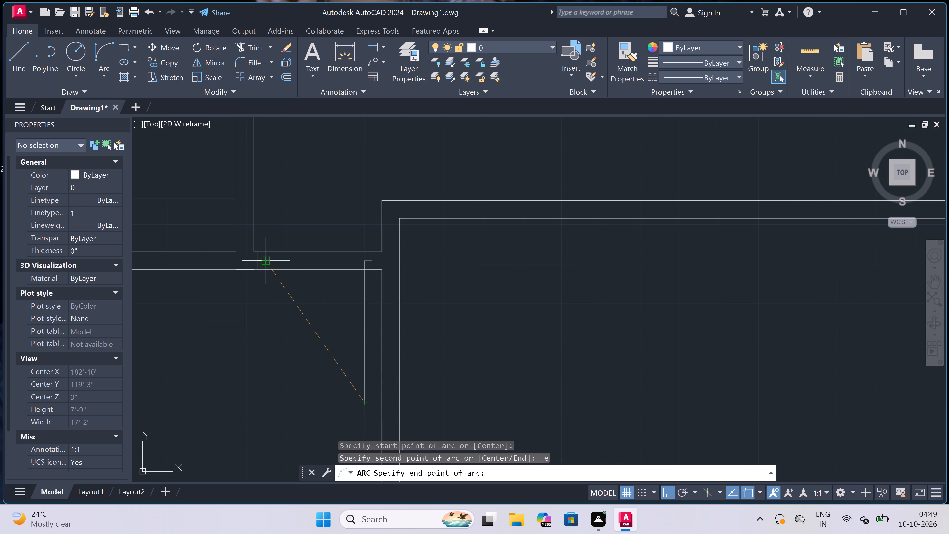
left_click(268, 262)
left_click(221, 331)
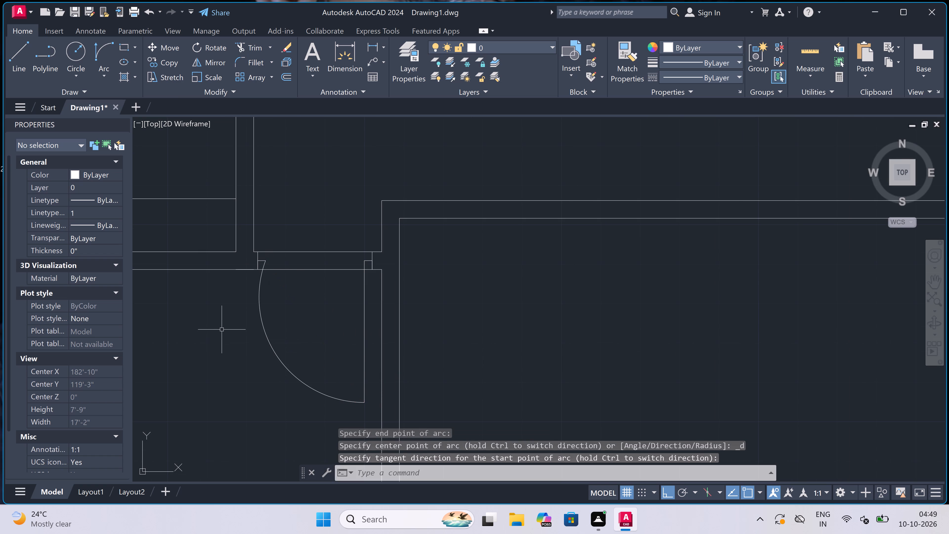
Trim both partition lines between the jambs of this door to clear its opening.
key("t")
key("r")
key("space")
left_click(327, 207)
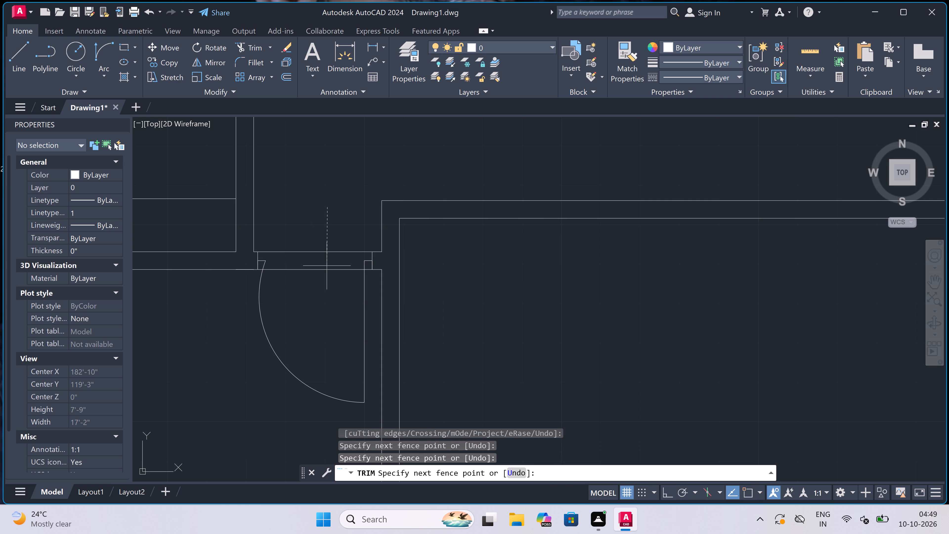
left_click(327, 320)
key("Escape")
Draw a jamb line across the long horizontal partition just east of the stepped corner, with a 2" stop east and a 3' leaf south.
scroll(326, 315, "down", 3)
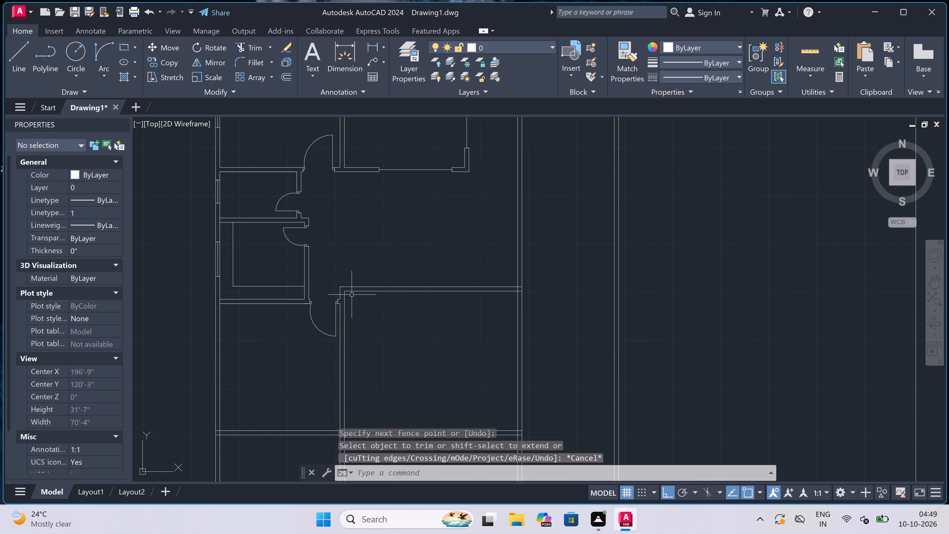
scroll(410, 281, "up", 1)
scroll(410, 281, "down", 3)
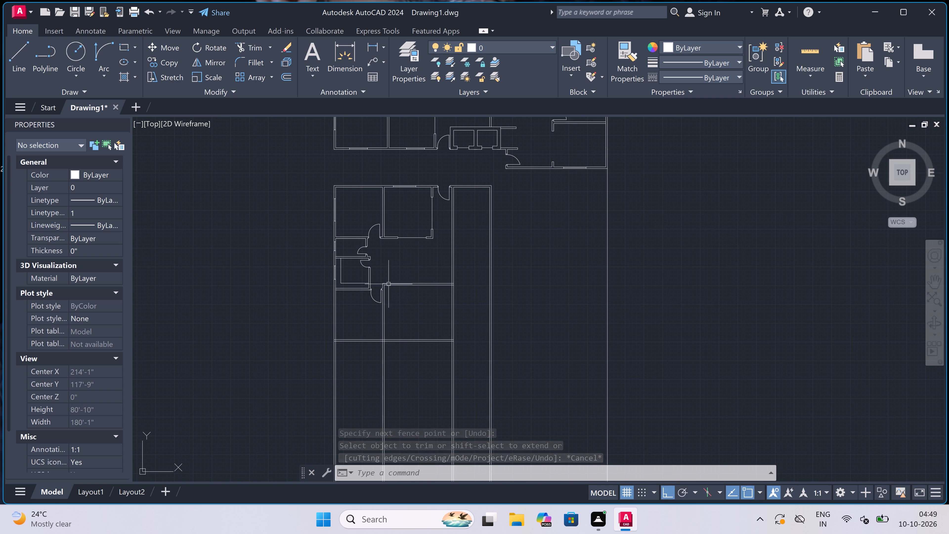
scroll(387, 285, "up", 5)
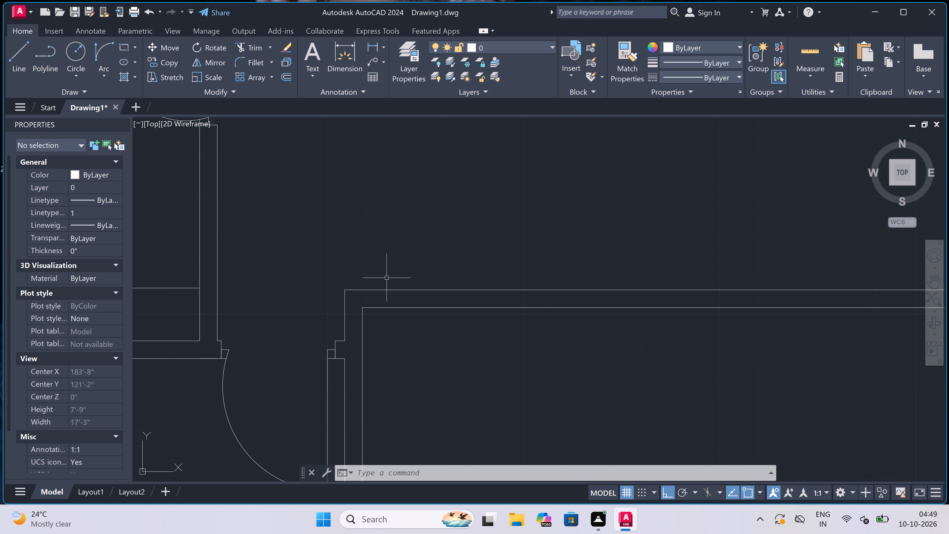
key("l")
key("space")
scroll(382, 284, "up", 1)
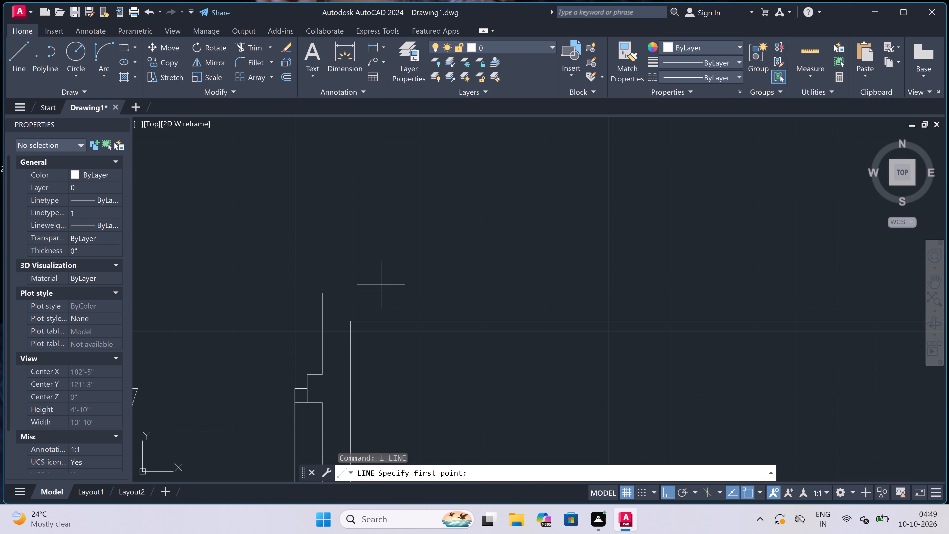
left_click(375, 294)
left_click(375, 316)
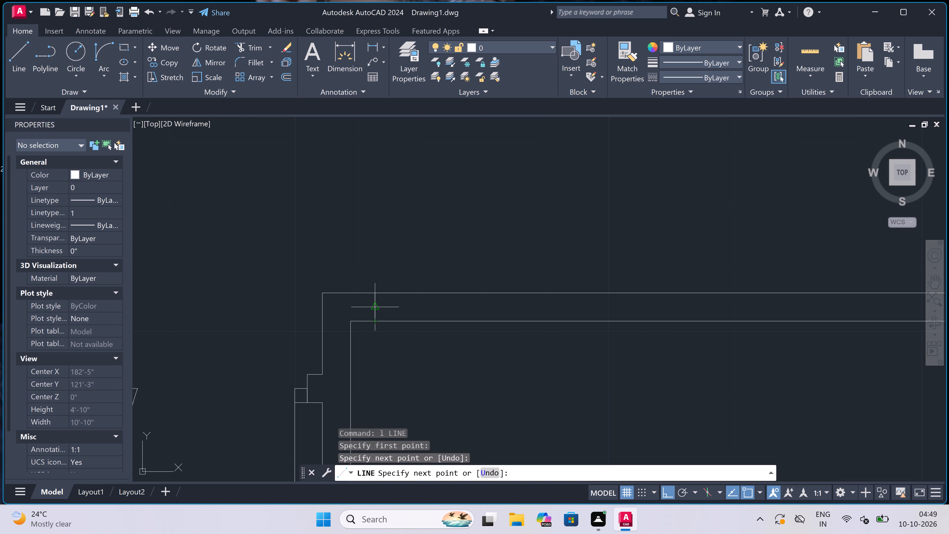
left_click(375, 303)
type("2\"")
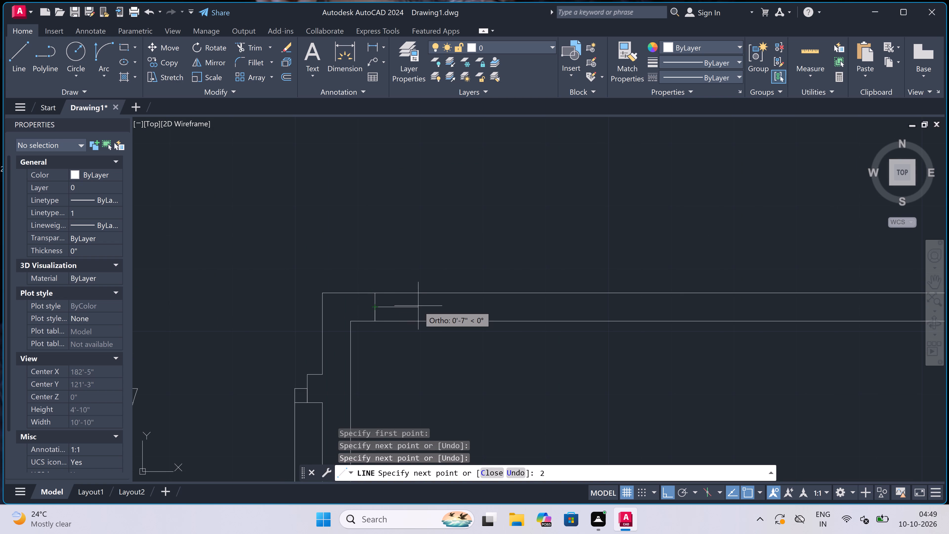
key("space")
type("3'")
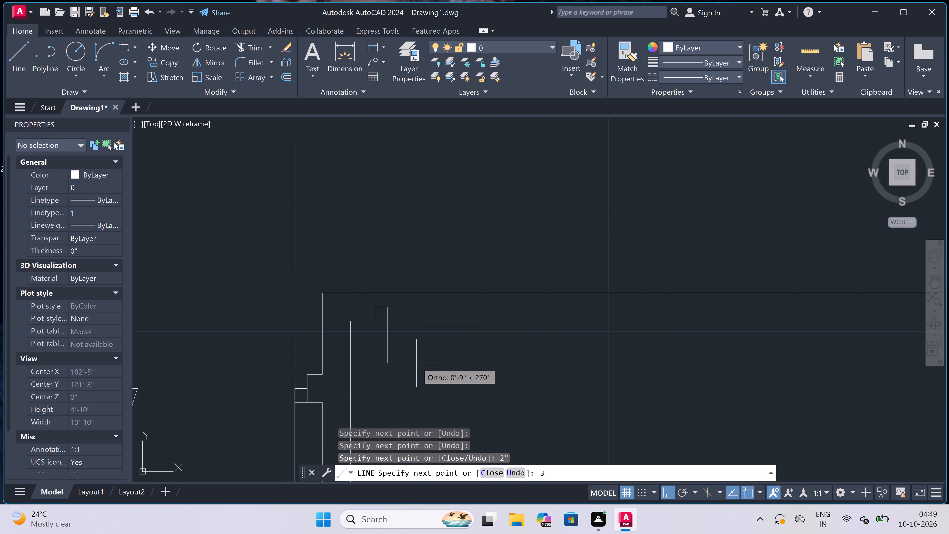
key("space")
key("Escape")
Draw the opposite jamb line across the same partition further east, with a 2" stop going west from its midpoint.
key("space")
scroll(376, 255, "down", 1)
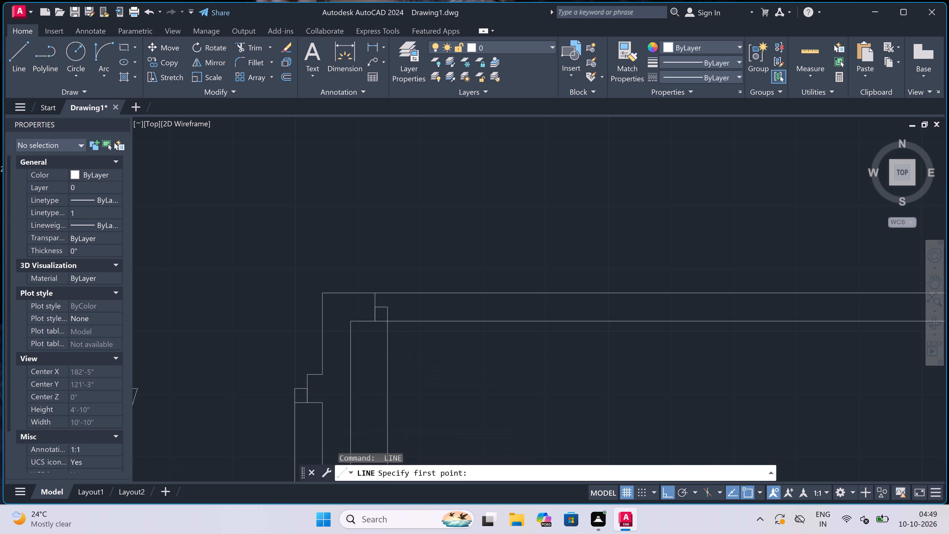
scroll(376, 255, "down", 1)
scroll(425, 343, "up", 1)
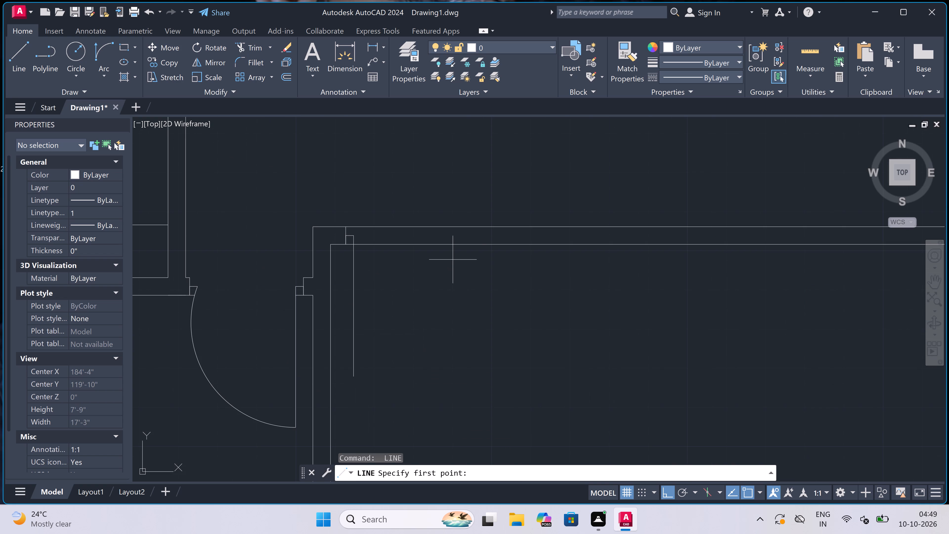
left_click(467, 244)
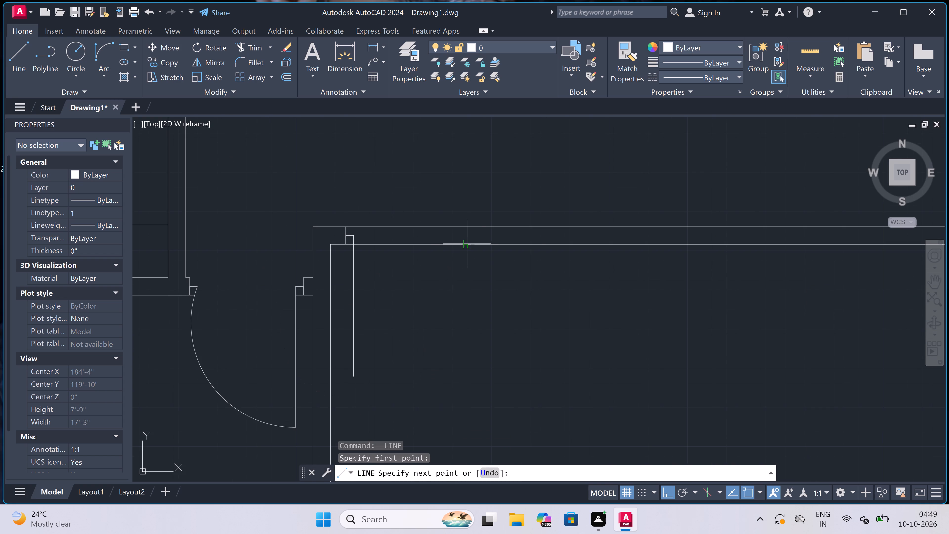
left_click(466, 230)
scroll(466, 230, "up", 1)
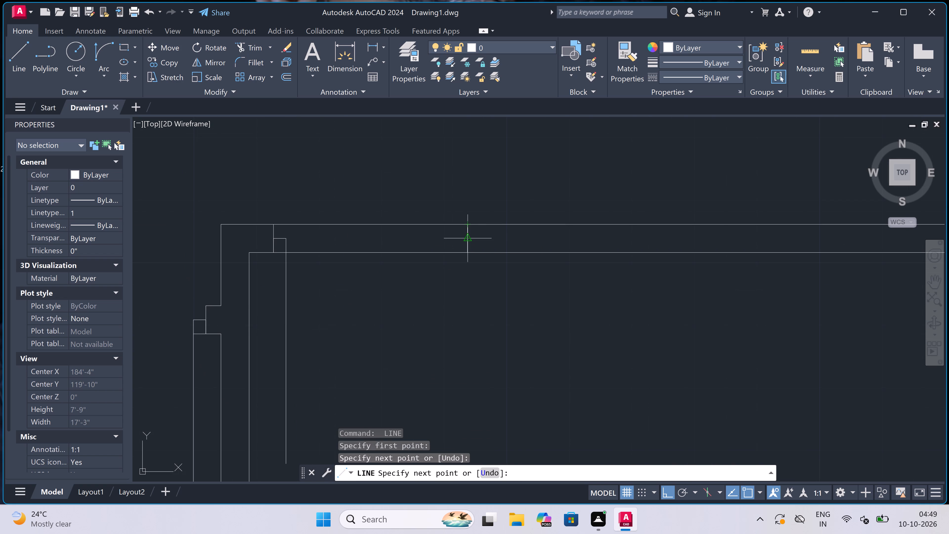
double_click(467, 239)
type("2\"")
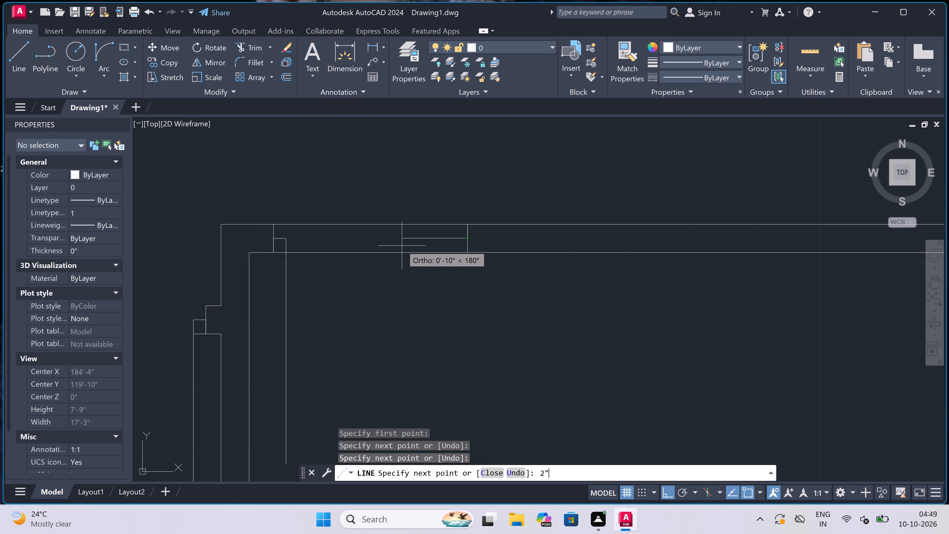
key("space")
key("Escape")
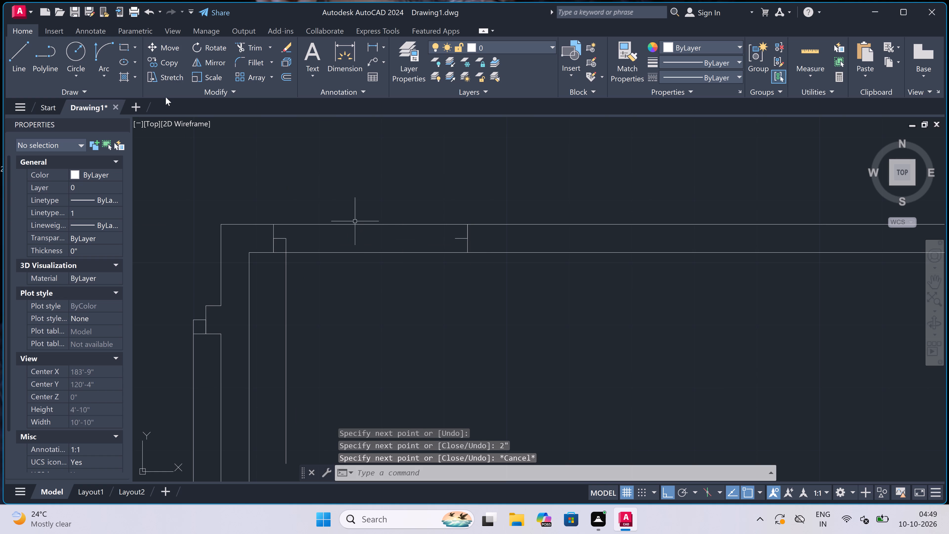
Draw this door's swing arc from the leaf's south end to the east jamb's stop, bulging southeast.
left_click(100, 48)
scroll(393, 281, "down", 2)
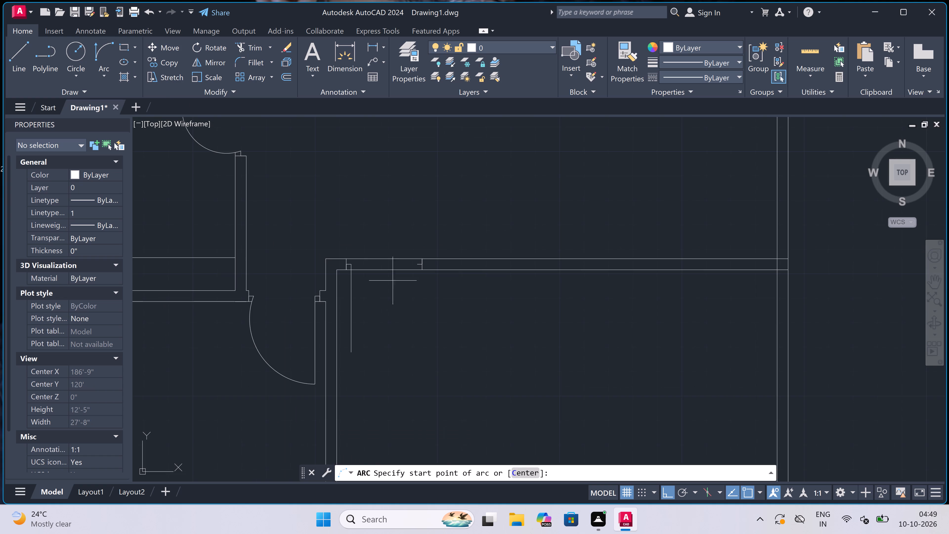
scroll(394, 312, "up", 2)
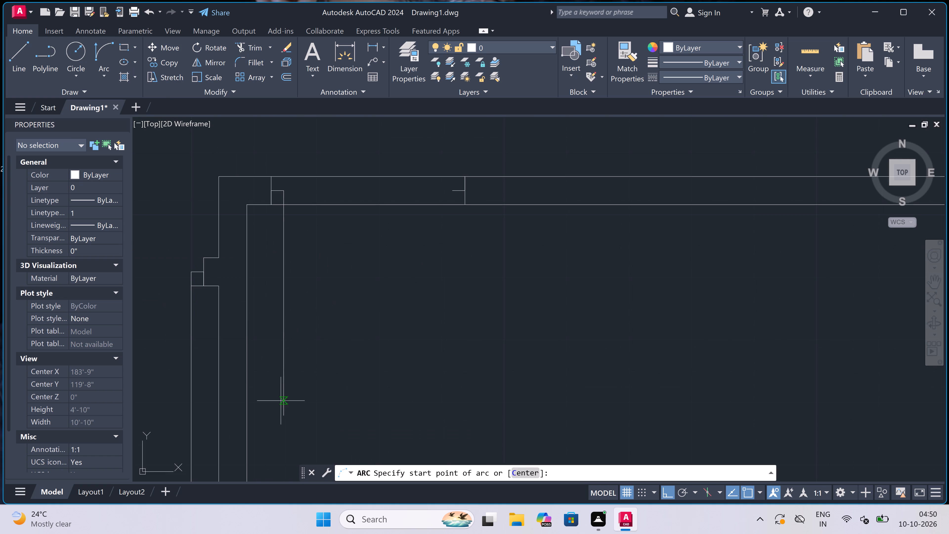
left_click(283, 413)
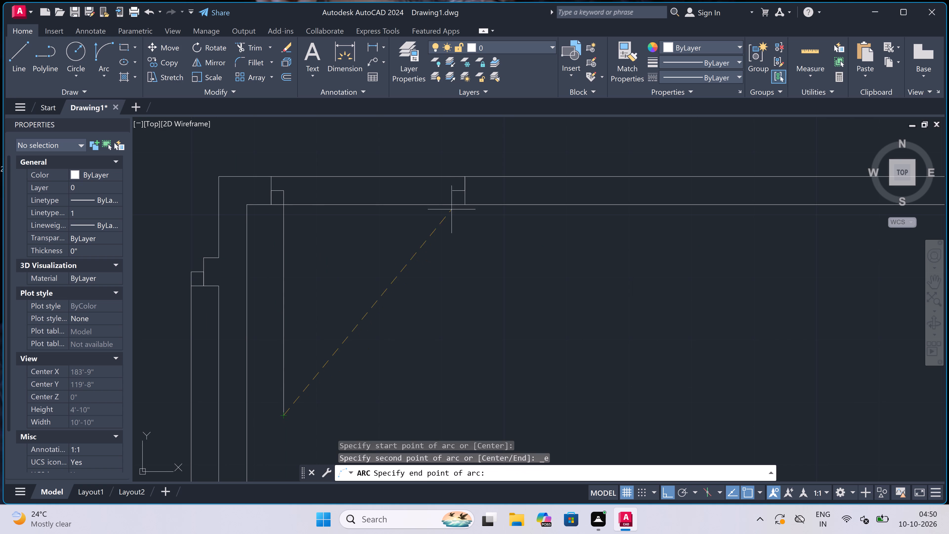
left_click(455, 192)
triple_click(494, 299)
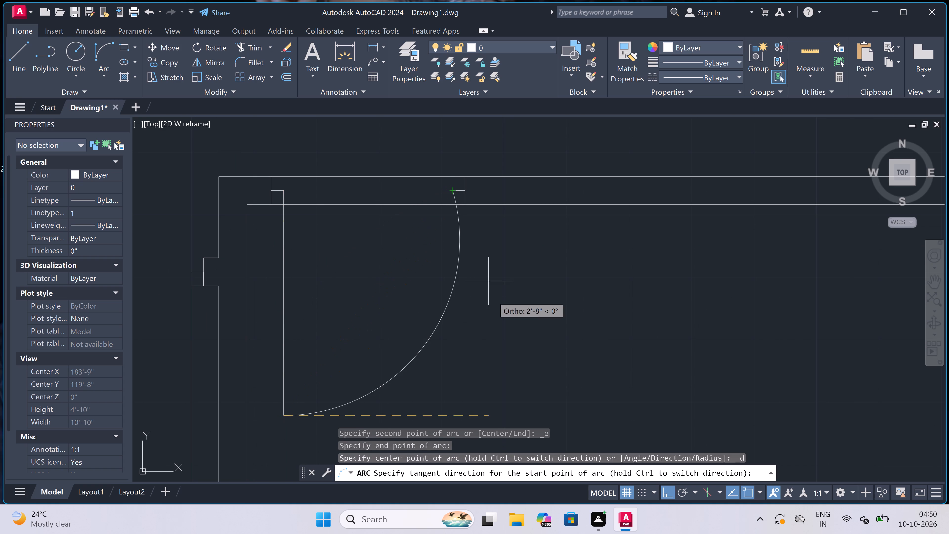
Trim the two partition lines between this door's jambs to clear the opening.
key("t")
key("r")
key("space")
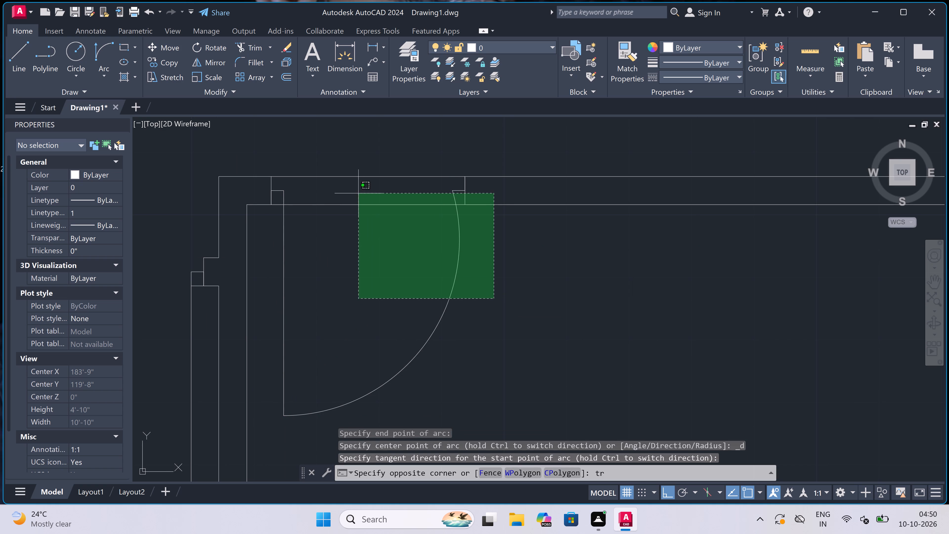
left_click(351, 156)
left_click(349, 283)
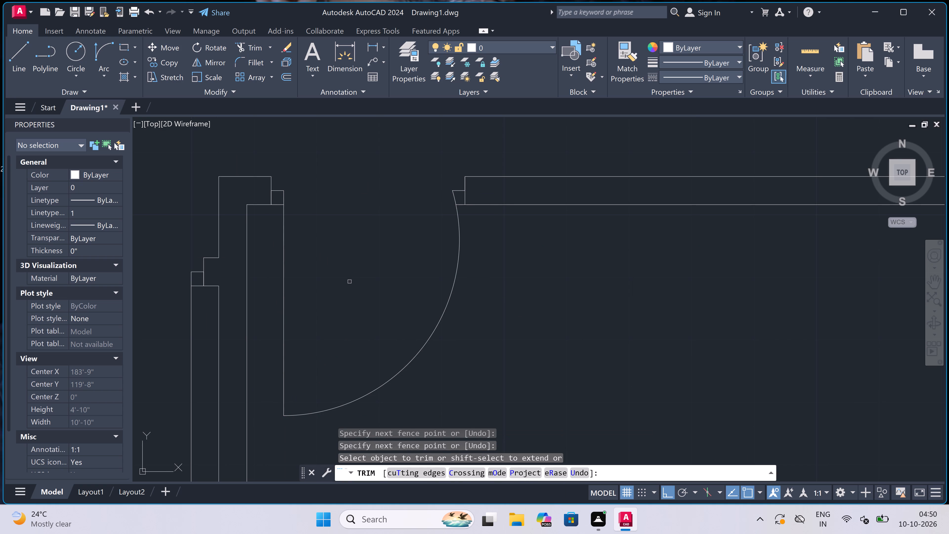
scroll(350, 276, "down", 5)
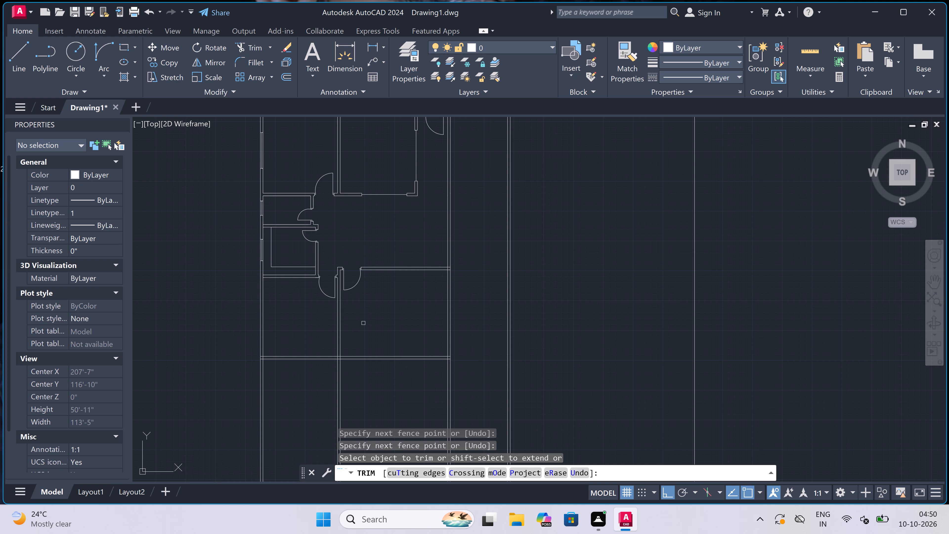
scroll(363, 323, "down", 1)
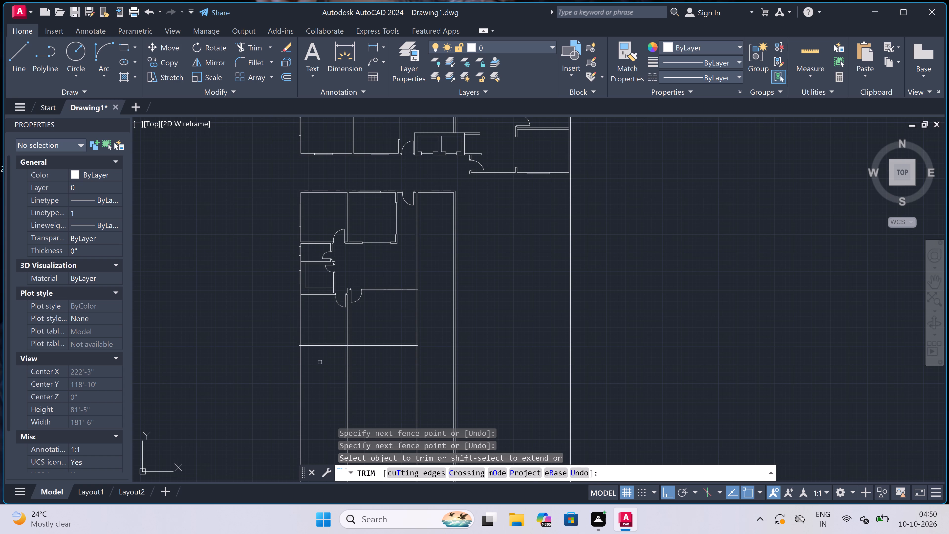
scroll(320, 362, "up", 3)
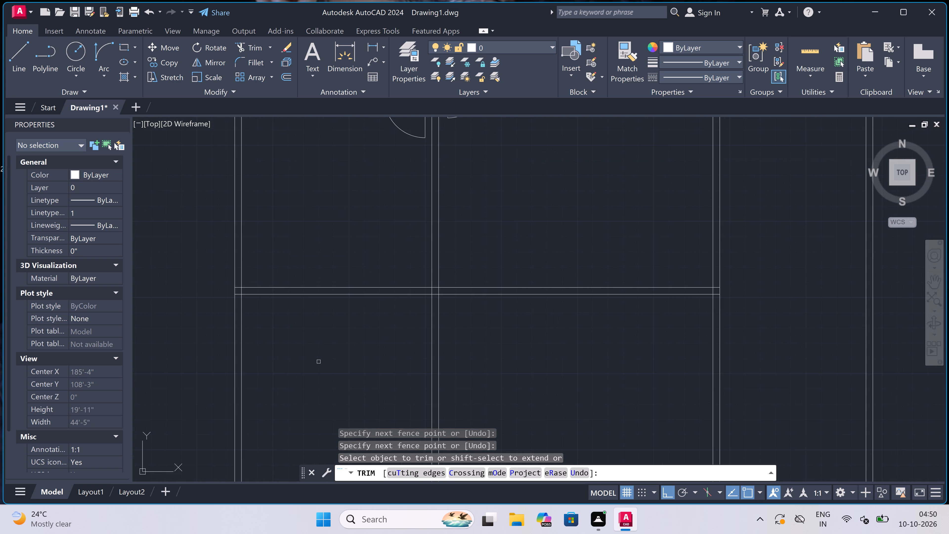
key("Escape")
Offset the lower line of the next horizontal partition to the south by 6'2" southwards.
type("o")
key("space")
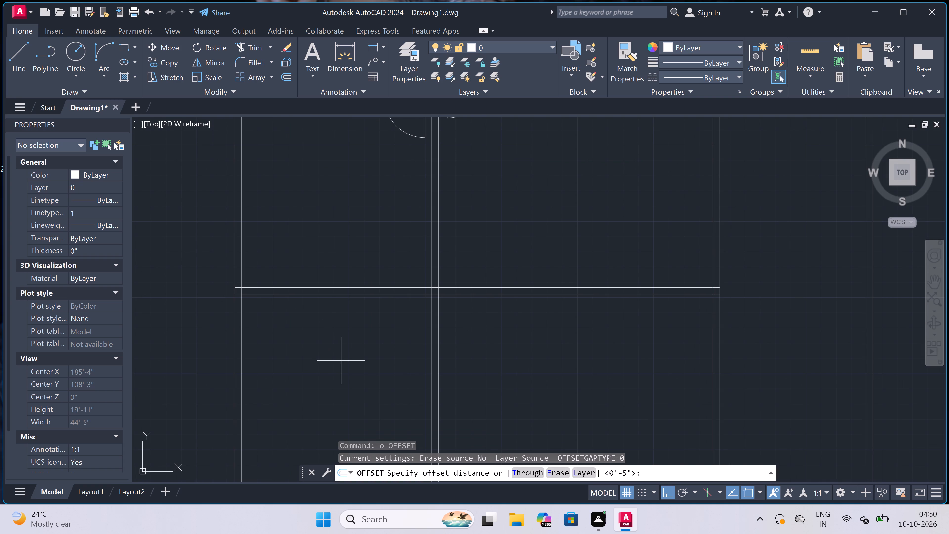
scroll(344, 367, "up", 2)
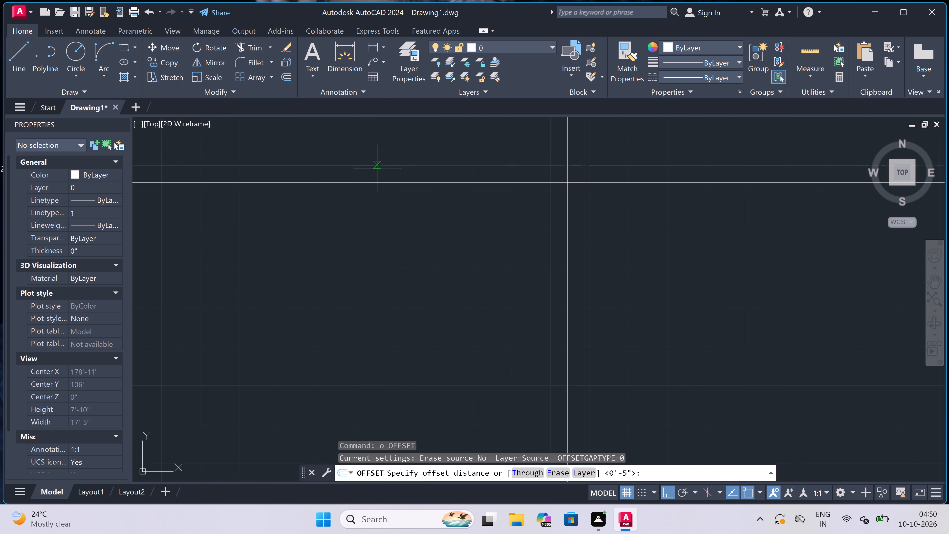
left_click(374, 180)
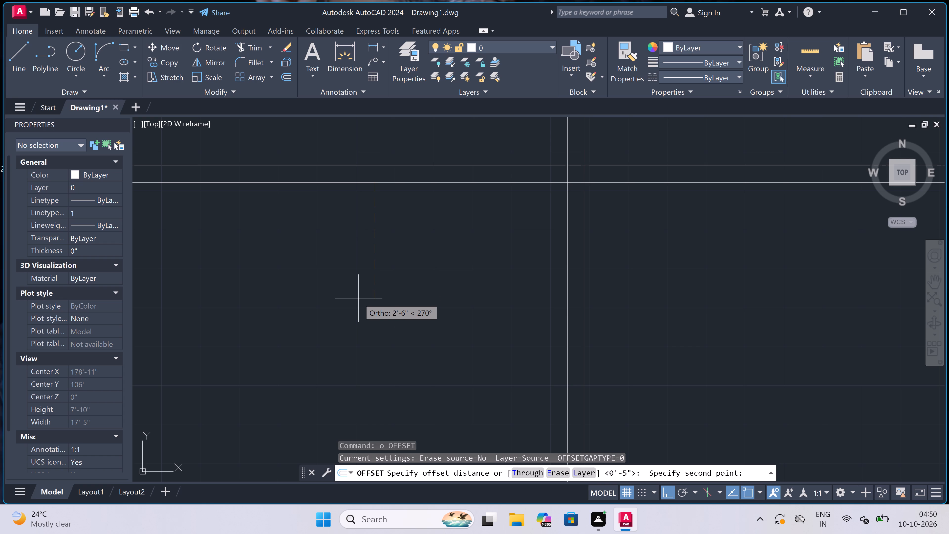
type("6'")
key("2")
type("\"")
key("space")
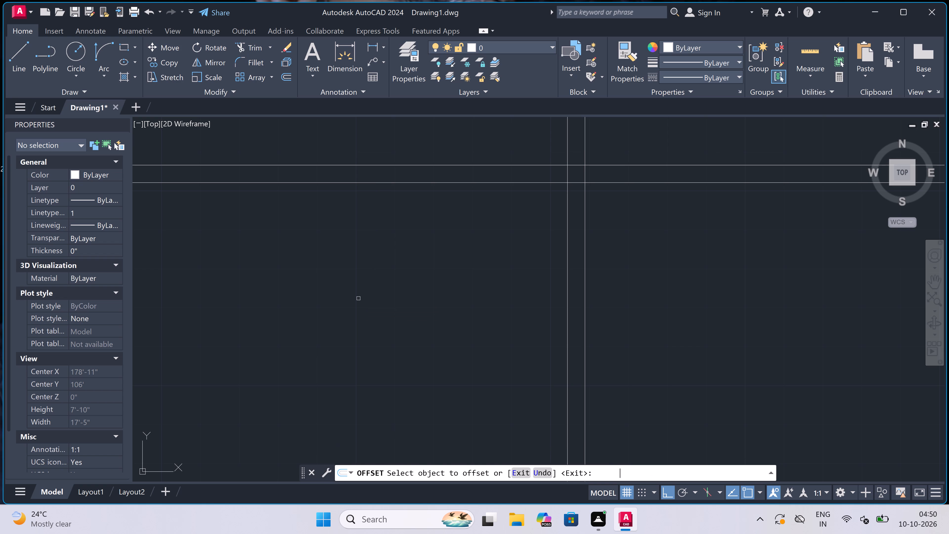
left_click(374, 183)
left_click(375, 207)
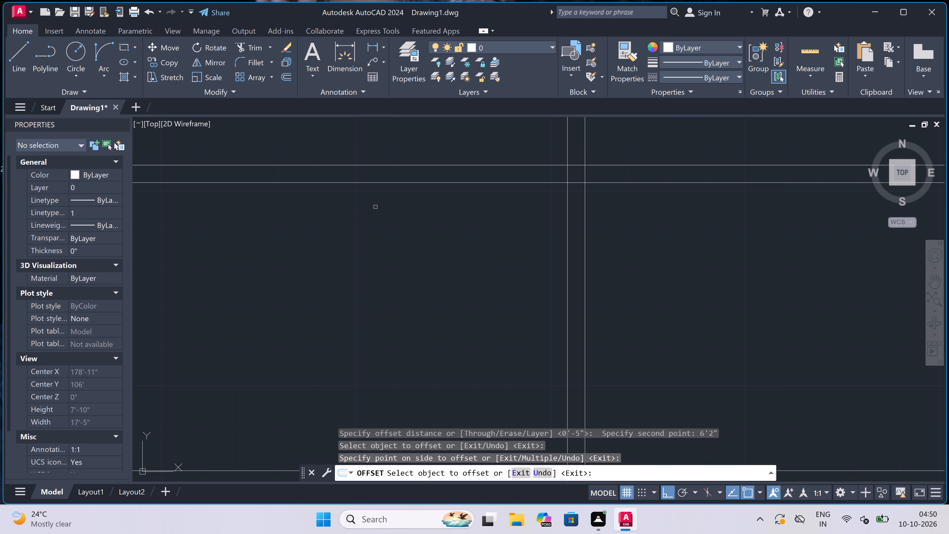
scroll(375, 207, "down", 4)
scroll(384, 230, "up", 2)
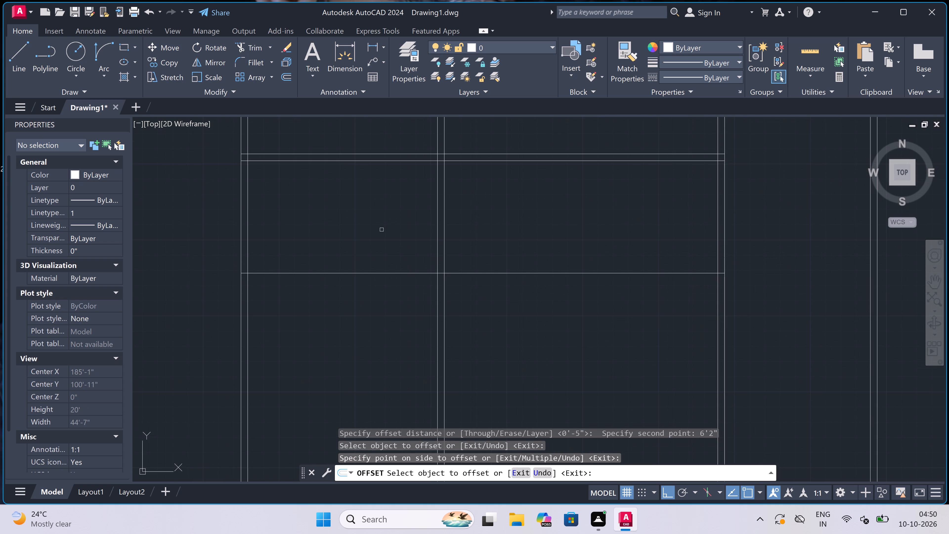
Offset the newly added horizontal line 4.5" to the south to form the second face of the lower partition.
key("Escape")
key("space")
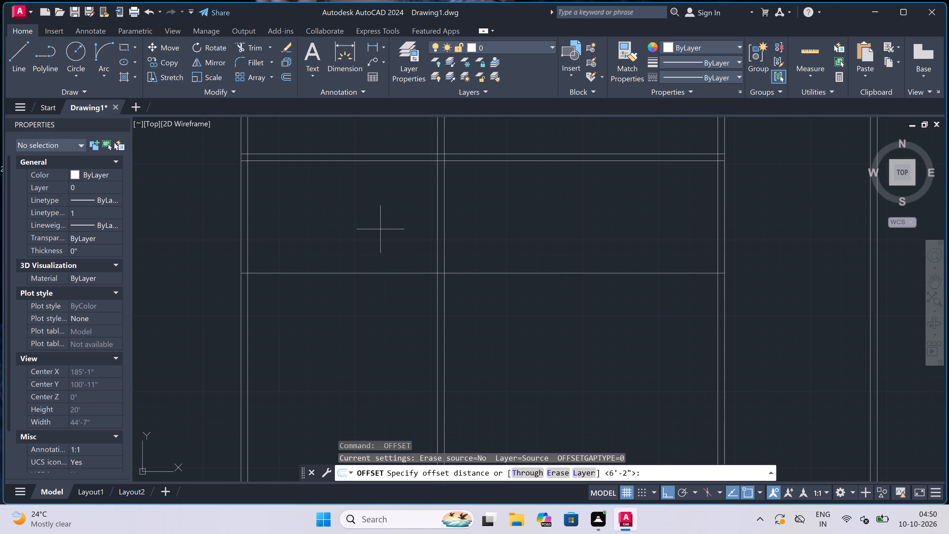
left_click(360, 275)
key("4")
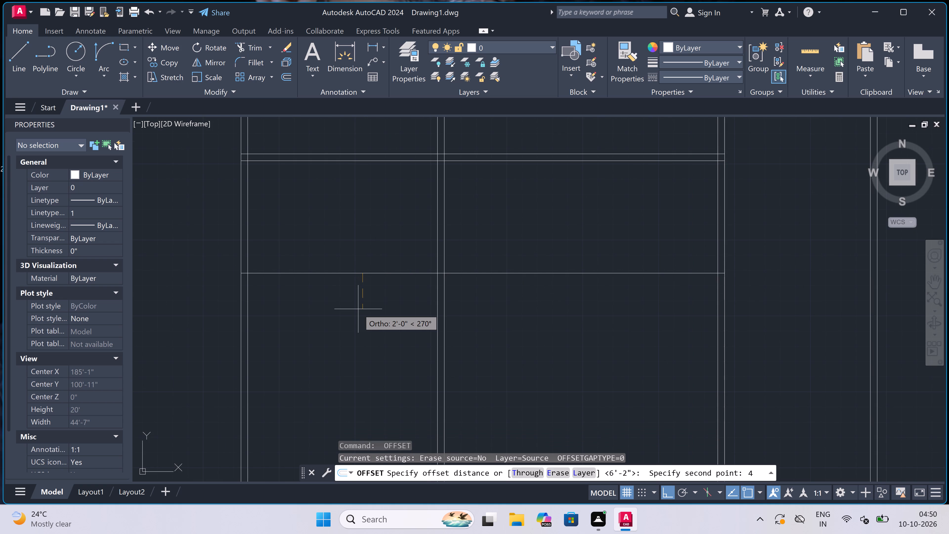
type(".5")
type("\"")
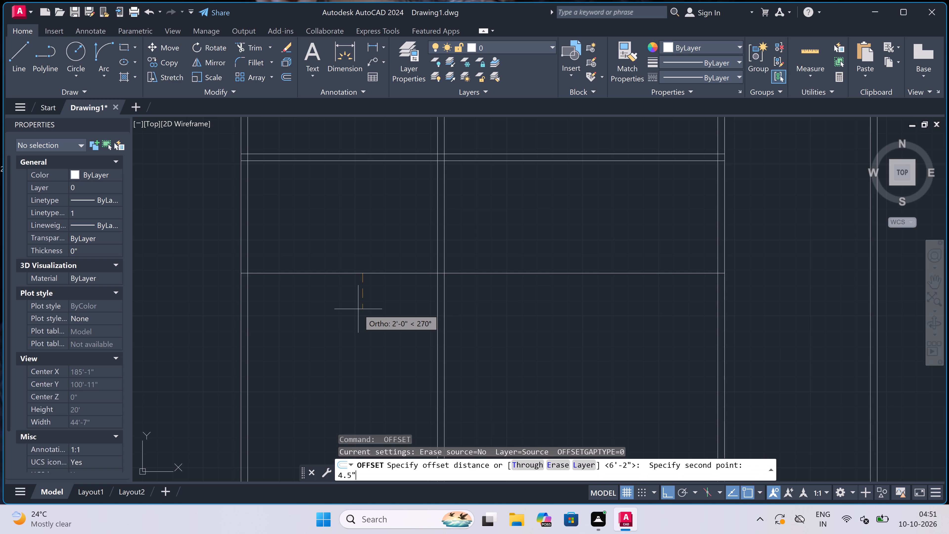
key("space")
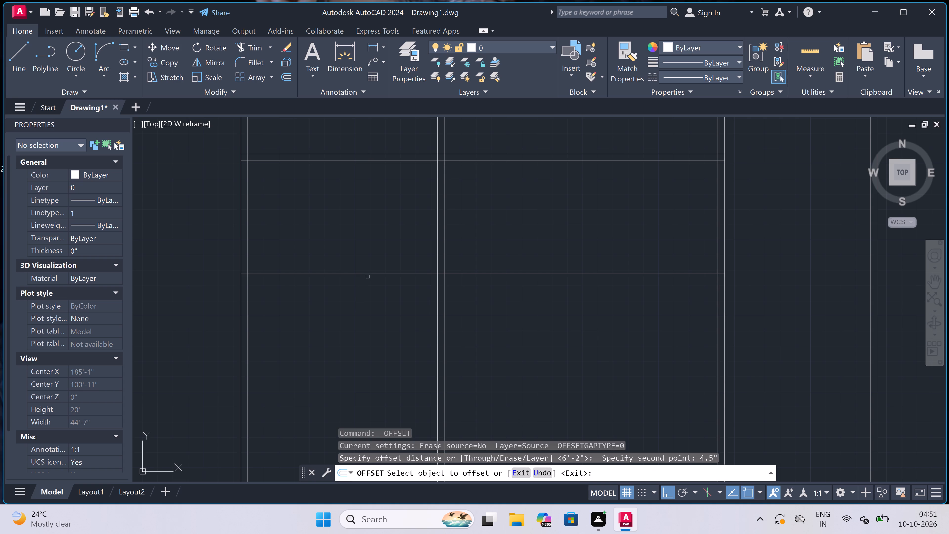
left_click(366, 273)
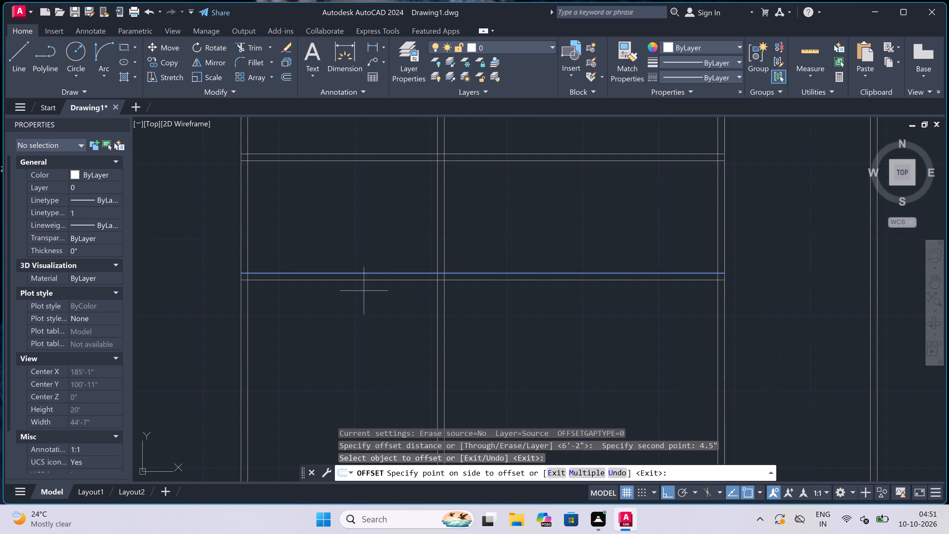
left_click(363, 319)
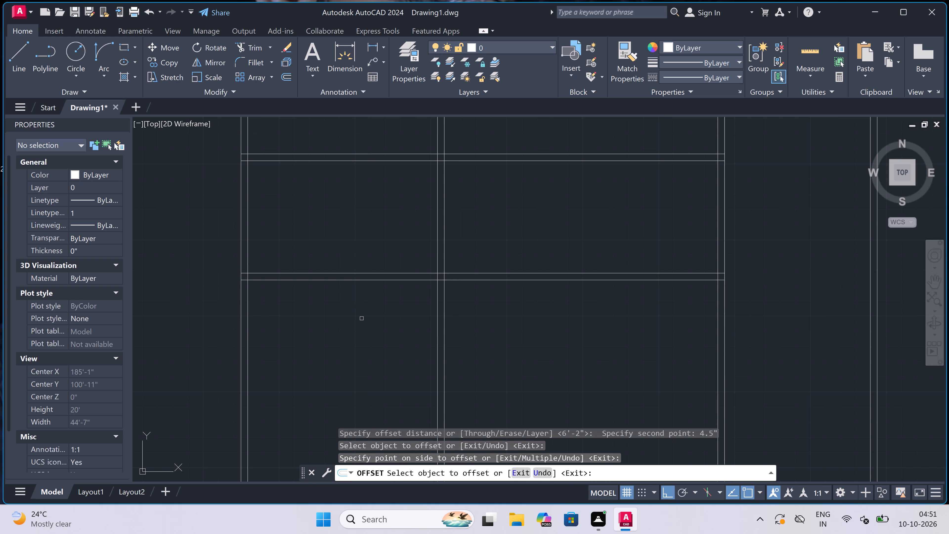
key("Escape")
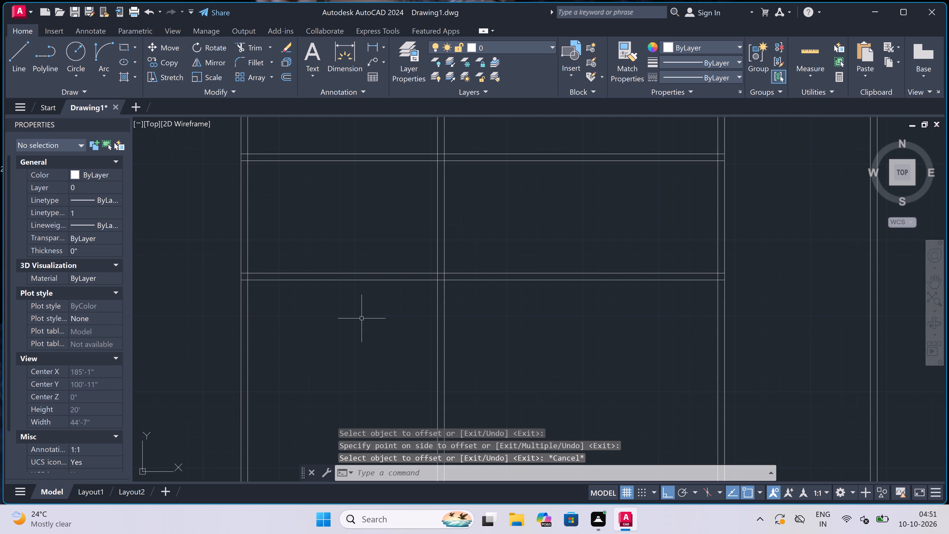
Trim the overlapping lines where the upper of the two horizontal partitions meets the west wall.
scroll(361, 318, "down", 2)
scroll(354, 285, "up", 1)
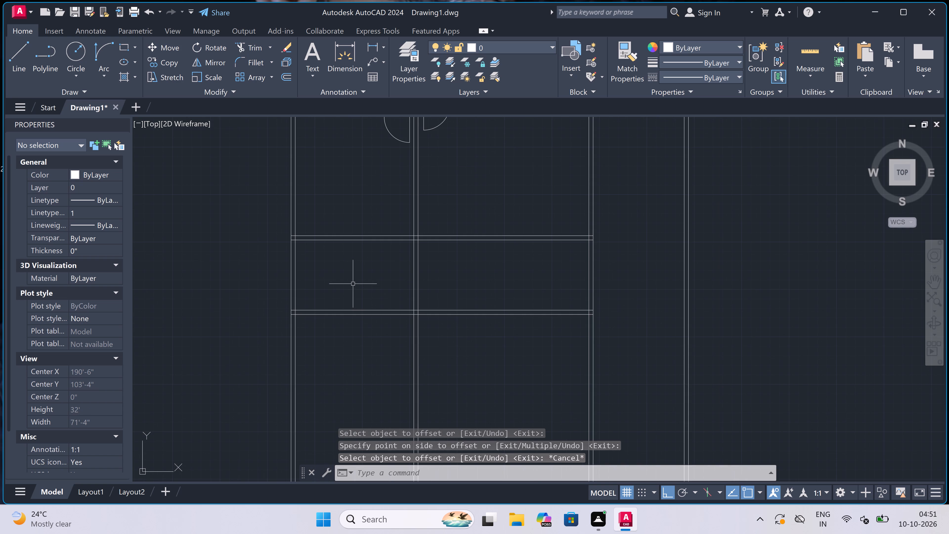
type("tr")
key("space")
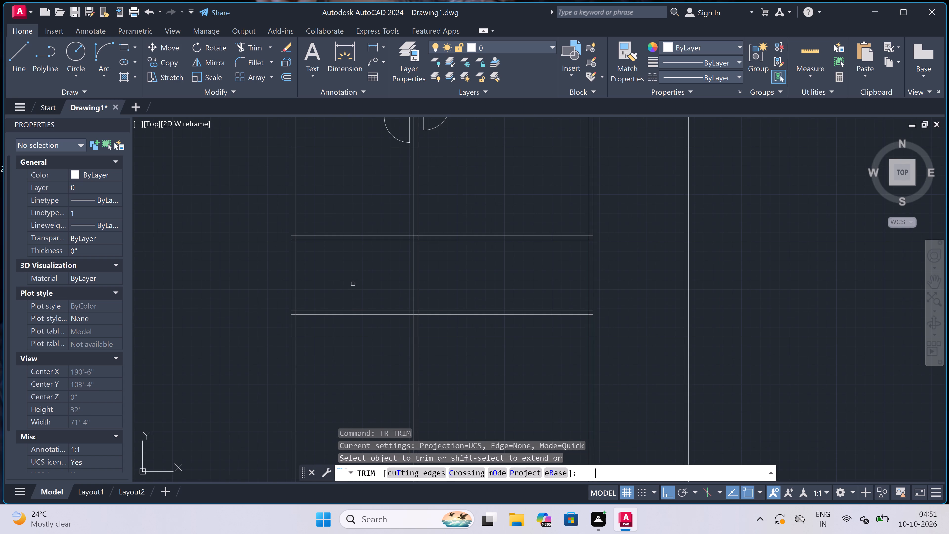
scroll(294, 242, "up", 2)
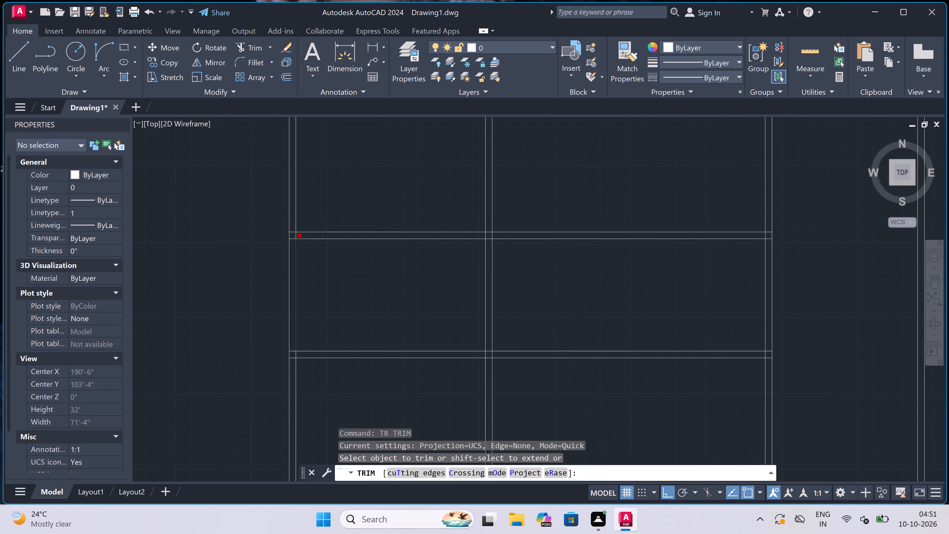
scroll(291, 233, "up", 1)
left_click(291, 232)
left_click(314, 229)
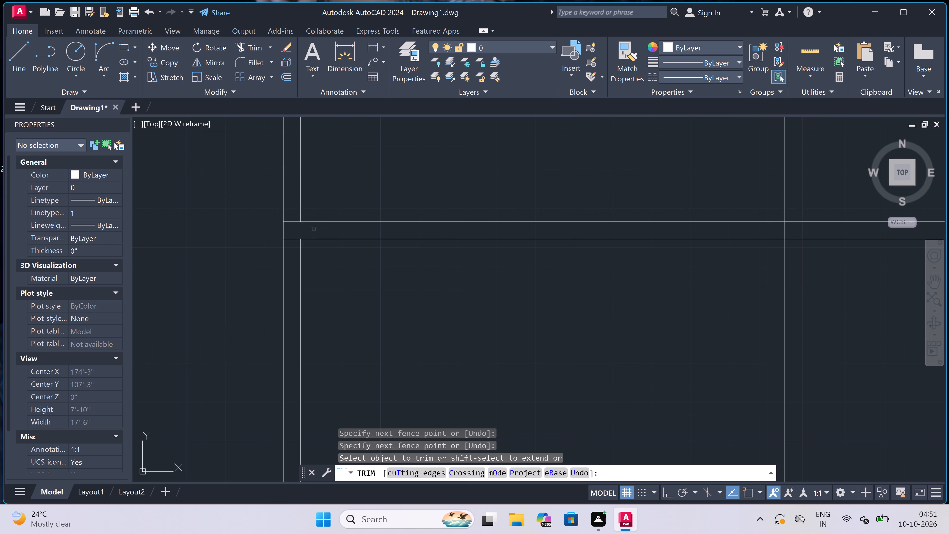
scroll(298, 224, "up", 2)
left_click(290, 229)
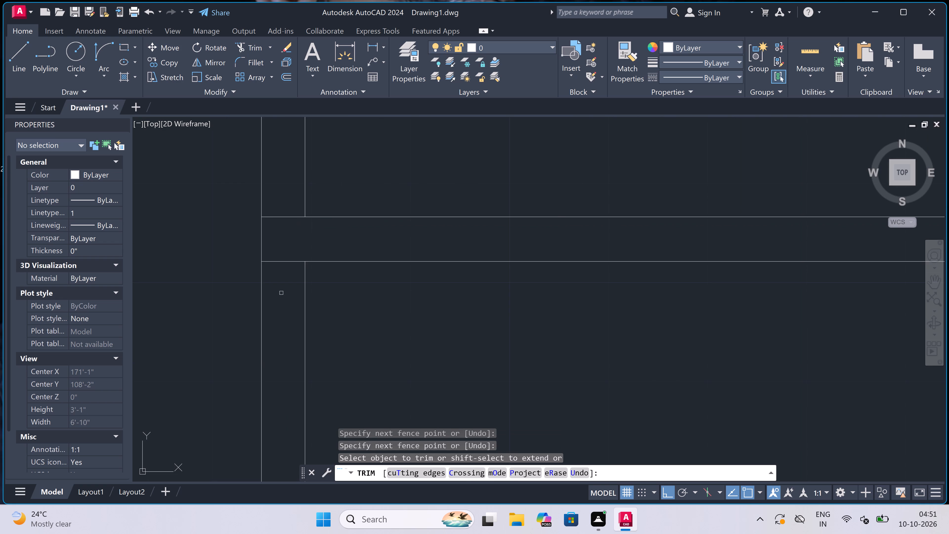
left_click(282, 292)
left_click(284, 203)
scroll(284, 203, "down", 4)
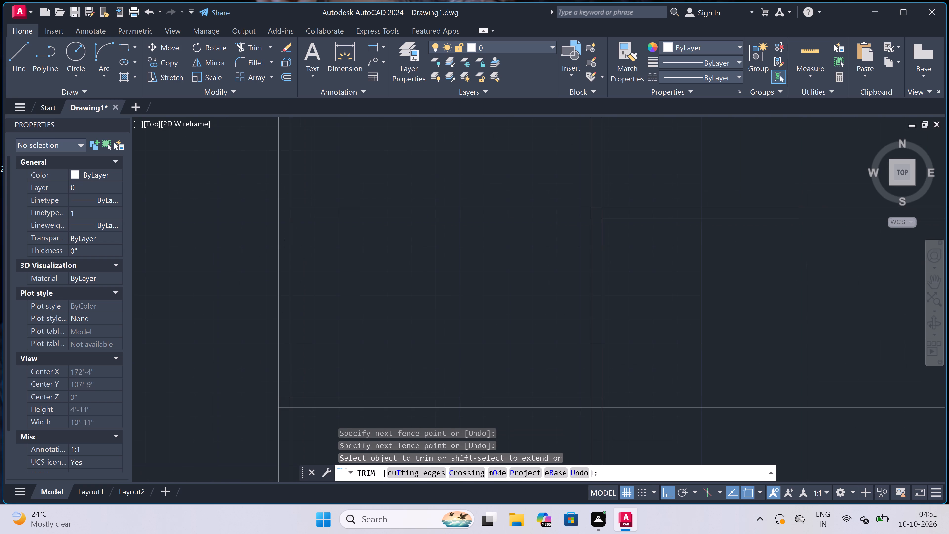
Trim the overlapping lines where the lower horizontal partition meets the west wall to open the junction.
scroll(361, 243, "down", 3)
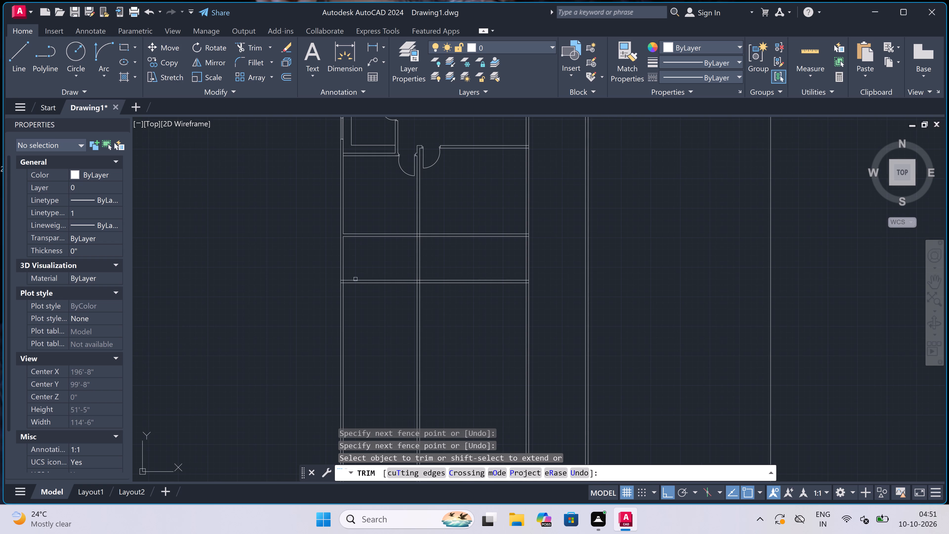
scroll(334, 284, "up", 2)
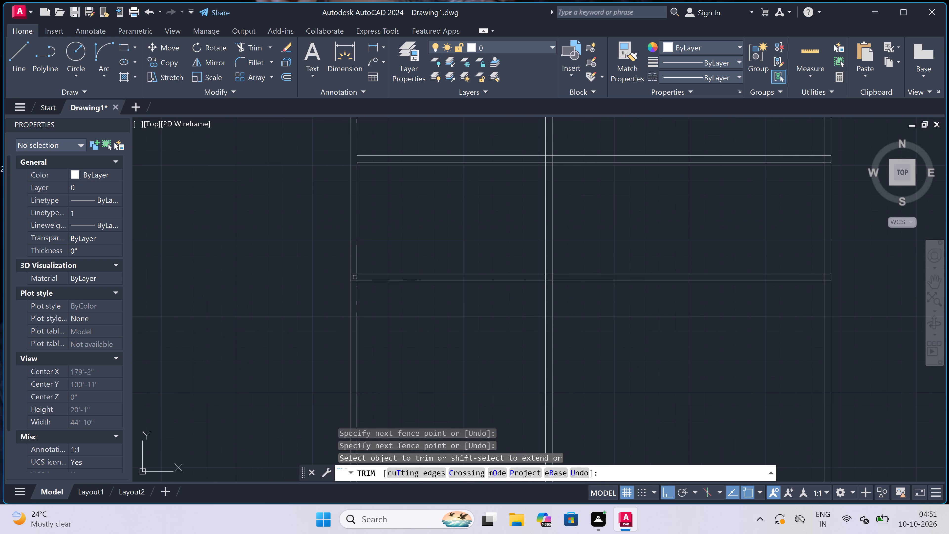
scroll(362, 272, "up", 3)
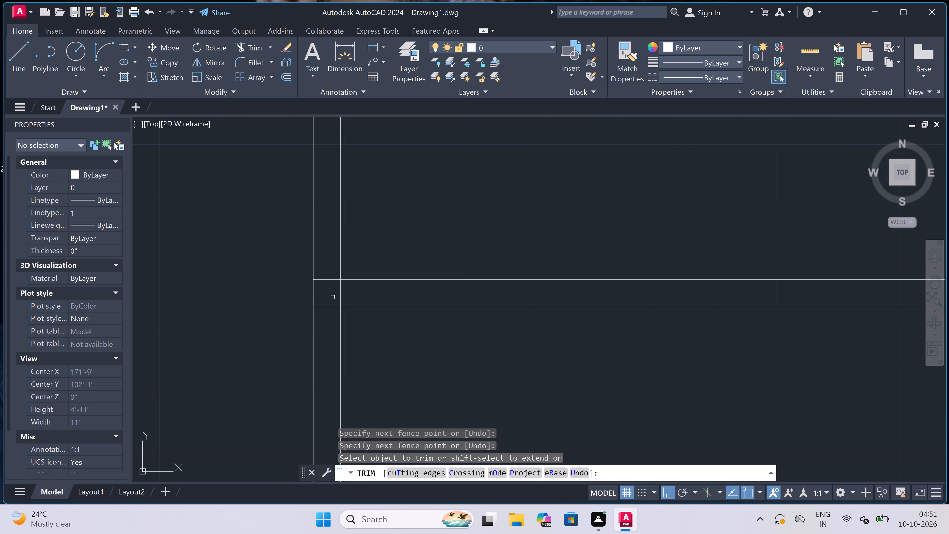
scroll(312, 295, "down", 4)
scroll(315, 293, "up", 4)
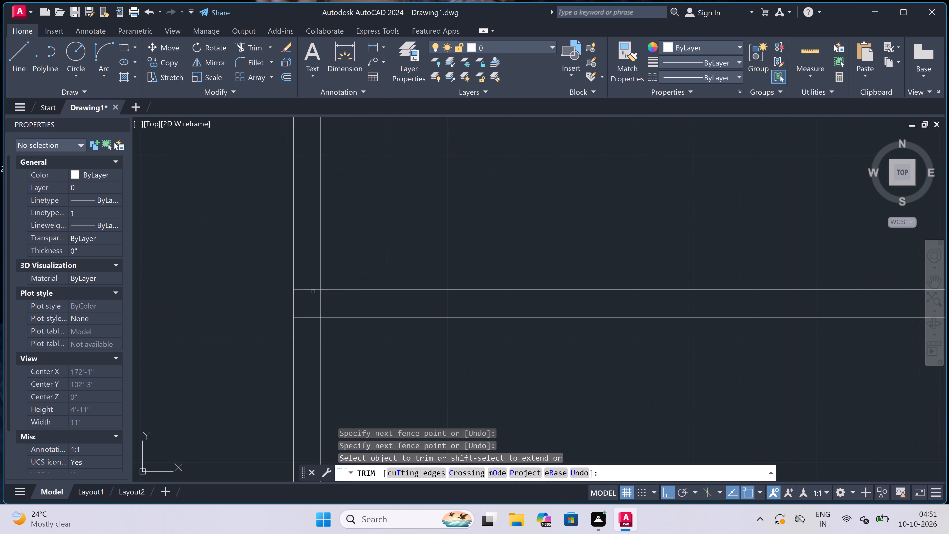
left_click(305, 277)
double_click(310, 323)
left_click(311, 304)
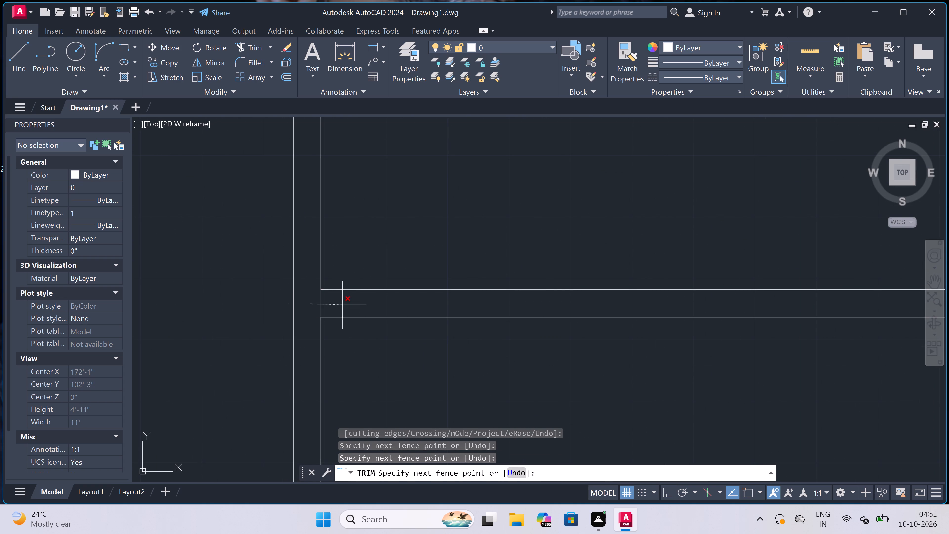
left_click(342, 305)
scroll(284, 305, "down", 7)
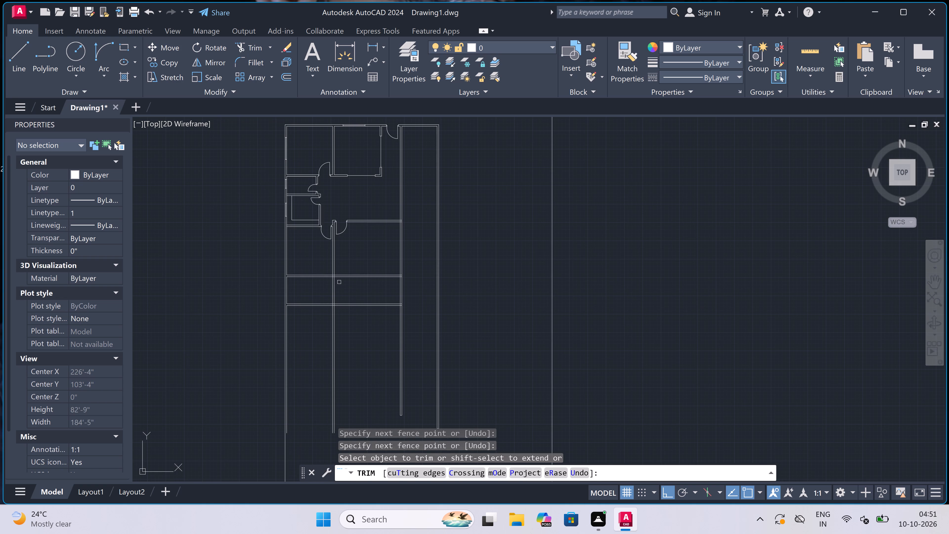
Trim the lines inside the crossing of the upper horizontal partition and the middle vertical partition.
scroll(327, 272, "up", 4)
scroll(366, 296, "up", 1)
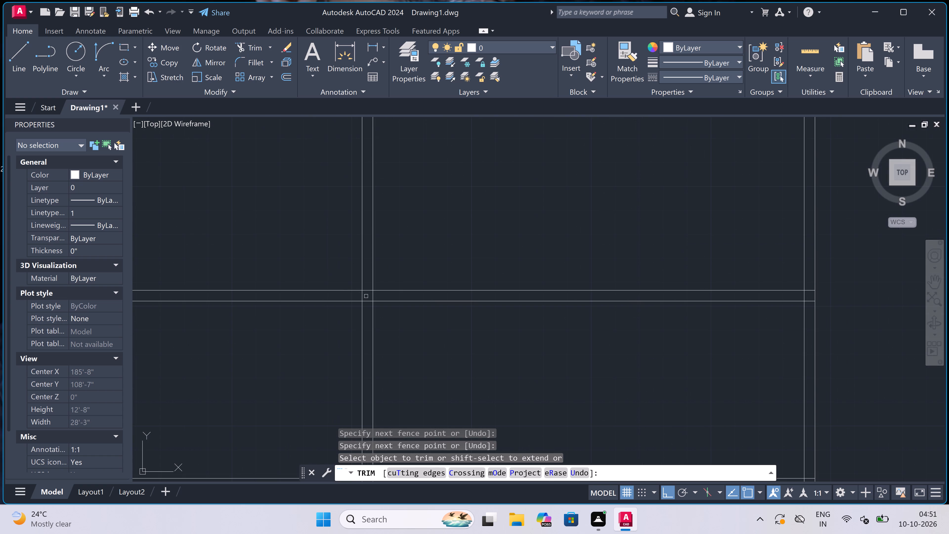
scroll(366, 296, "up", 1)
left_click(395, 289)
left_click(325, 288)
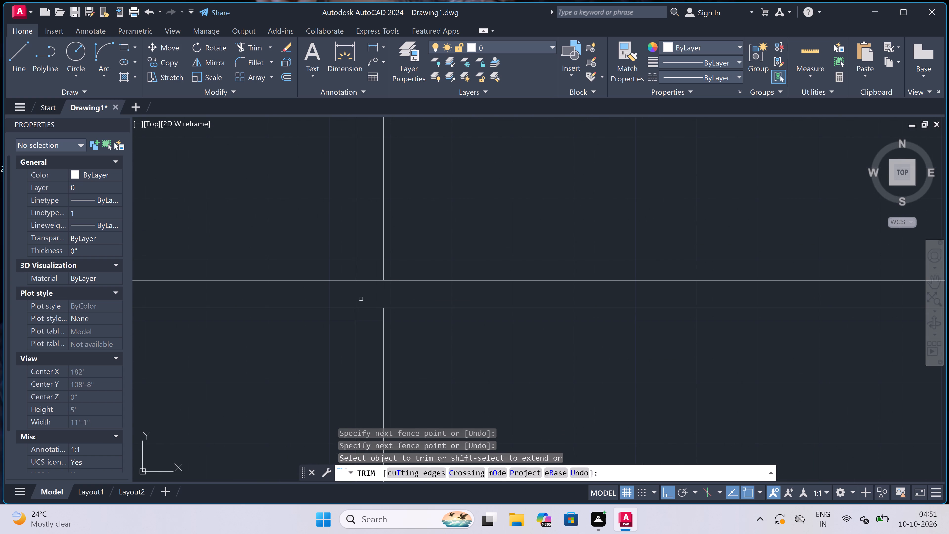
left_click(368, 318)
left_click(376, 246)
scroll(330, 286, "down", 4)
Trim away the middle vertical partition south of the lower horizontal partition and open the T-junction between them.
scroll(330, 286, "down", 1)
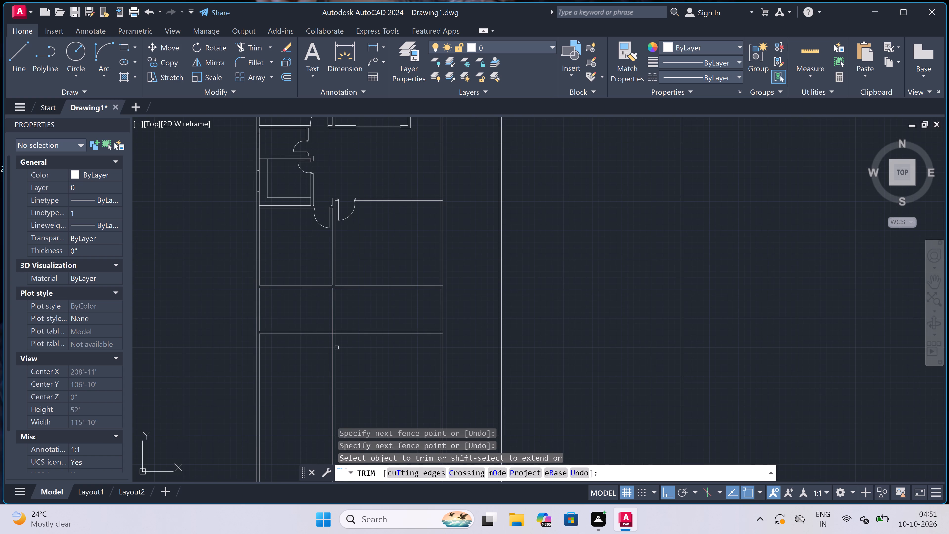
left_click(348, 346)
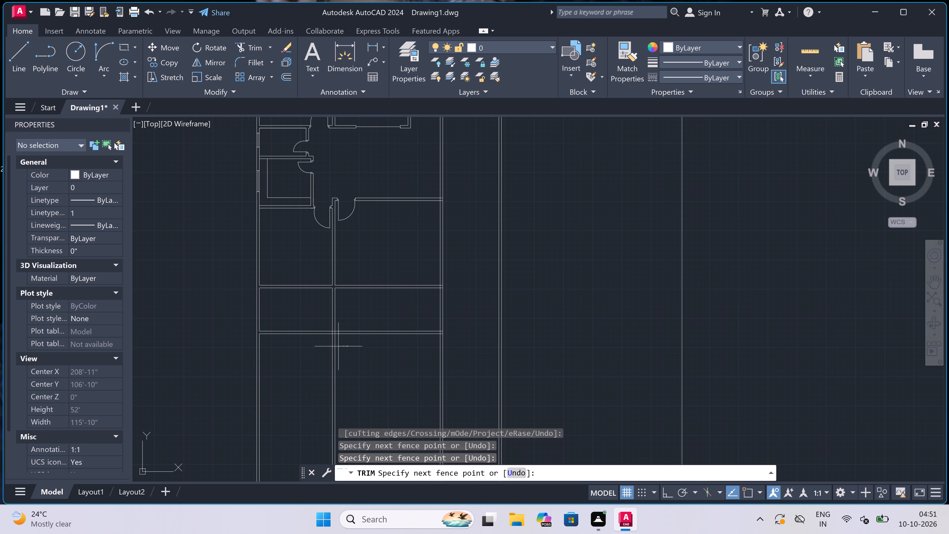
left_click(310, 348)
scroll(342, 331, "up", 4)
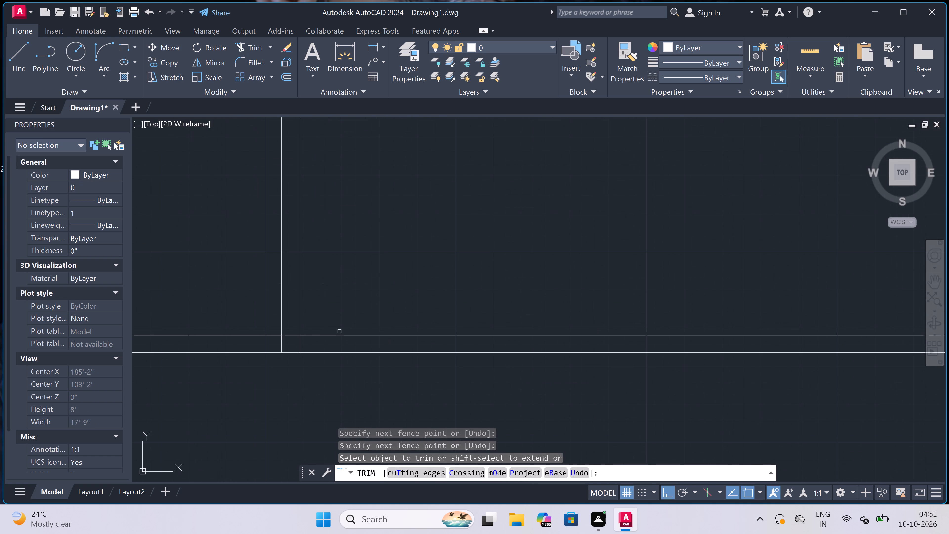
scroll(275, 346, "up", 2)
left_click(274, 342)
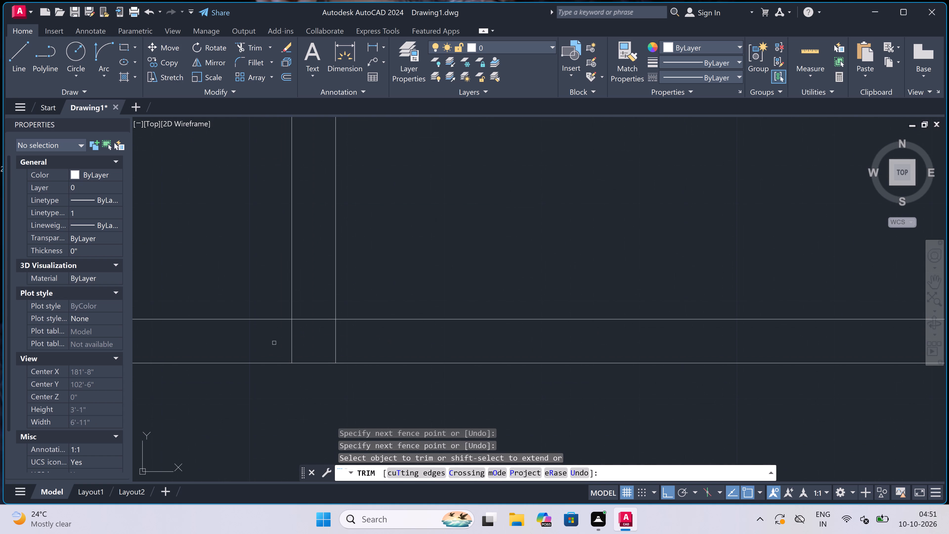
double_click(359, 343)
left_click(312, 342)
left_click(316, 281)
scroll(316, 281, "down", 4)
Trim the overlapping lines where the upper horizontal partition meets the east wall.
scroll(334, 279, "down", 3)
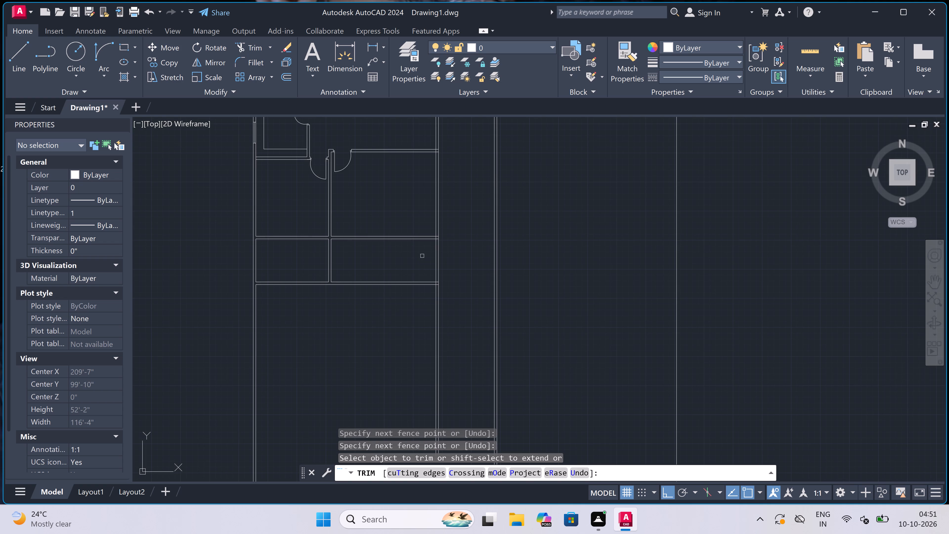
scroll(432, 227, "up", 4)
scroll(447, 291, "up", 2)
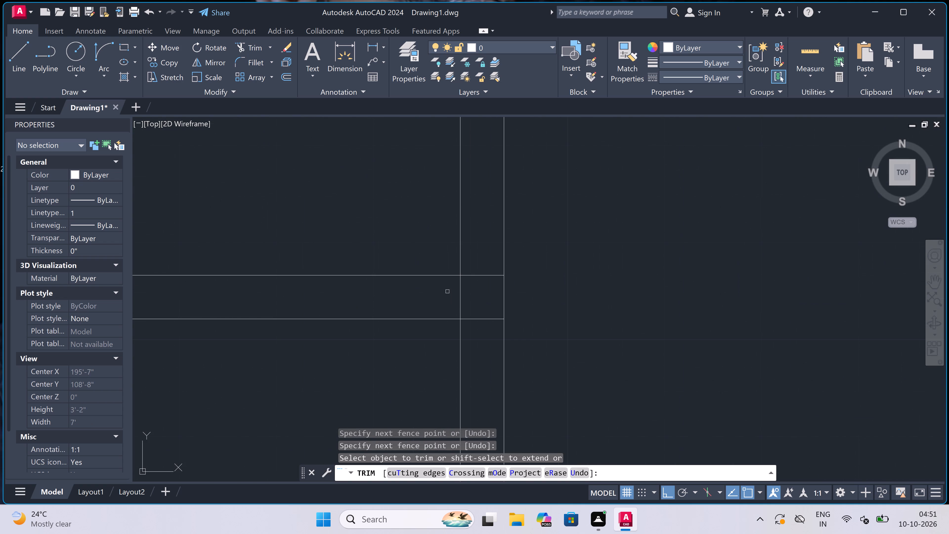
left_click(447, 291)
left_click(488, 272)
left_click(487, 271)
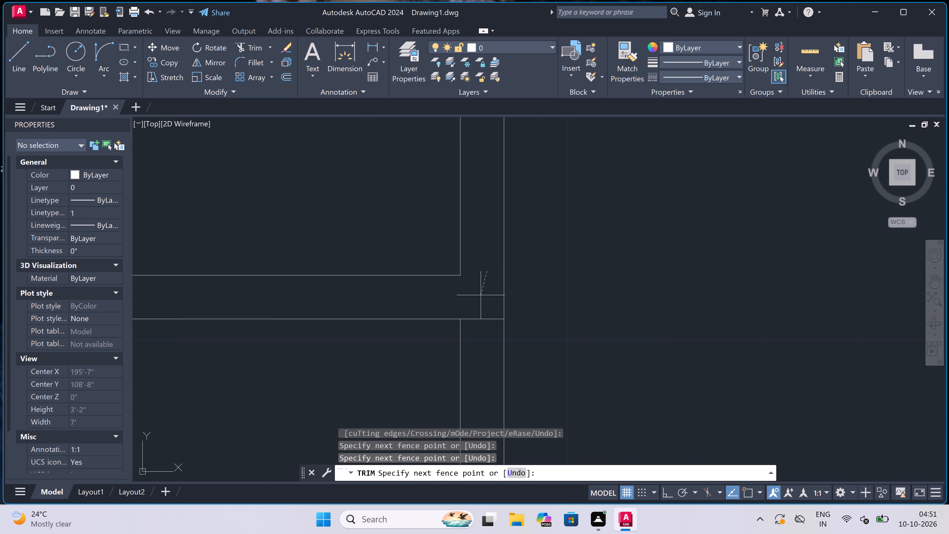
left_click(475, 336)
Trim the overlapping lines where the lower horizontal partition meets the east wall to open the junction.
scroll(427, 275, "down", 7)
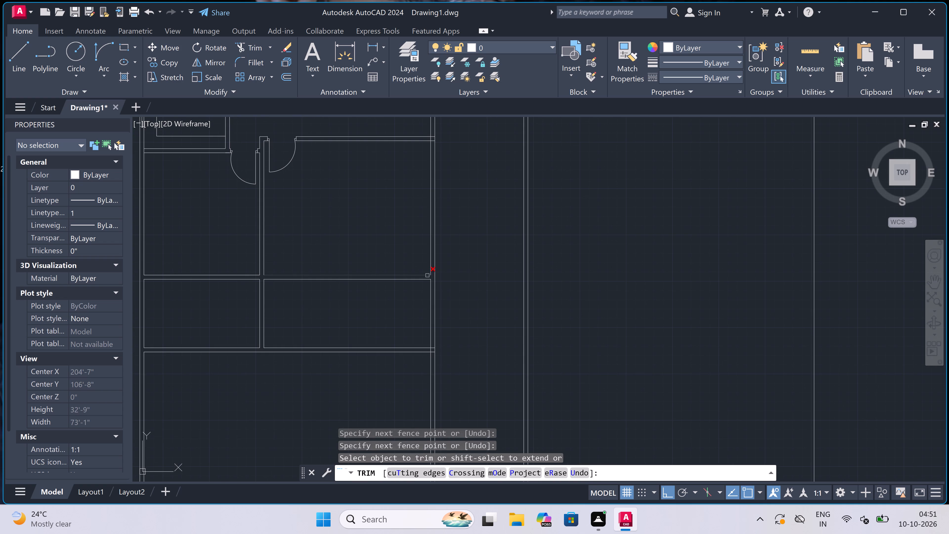
scroll(435, 327, "down", 3)
scroll(437, 350, "up", 3)
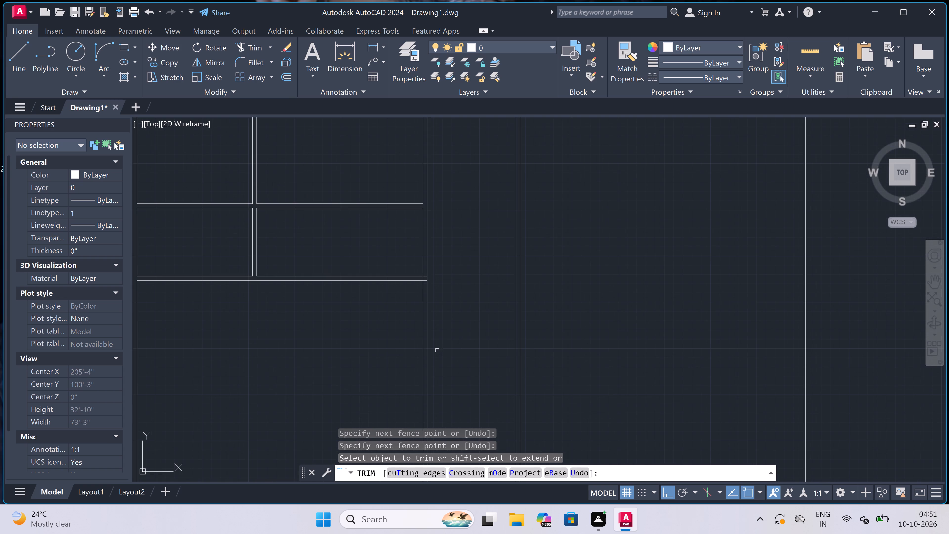
scroll(435, 312, "up", 1)
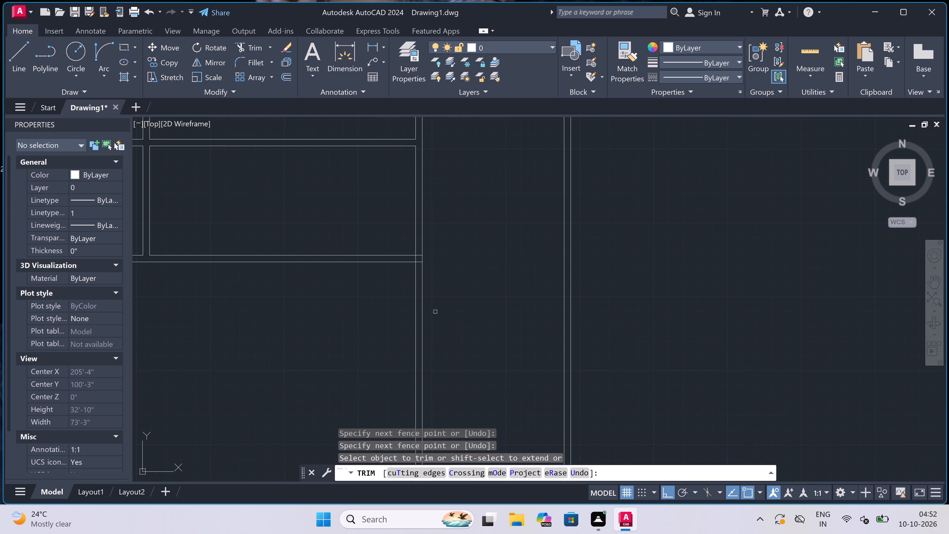
scroll(428, 289, "down", 2)
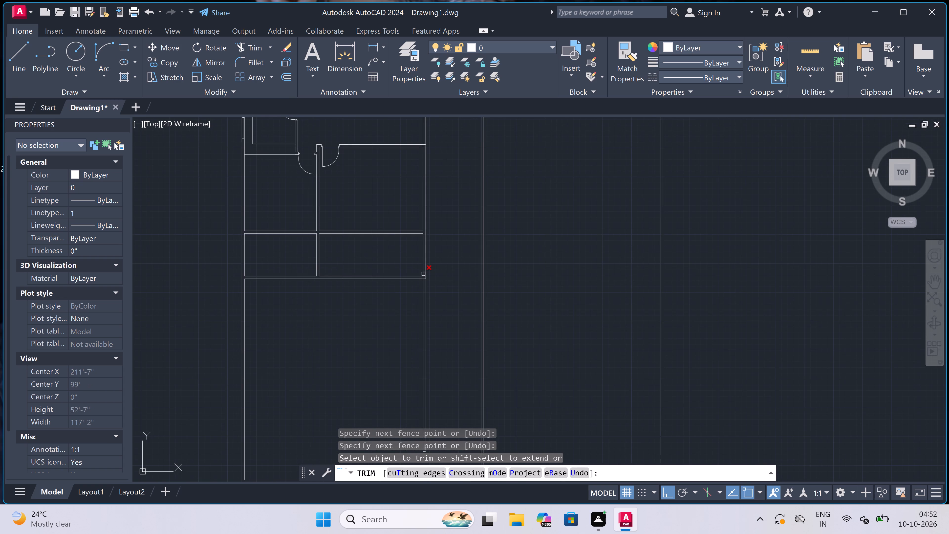
scroll(423, 274, "up", 5)
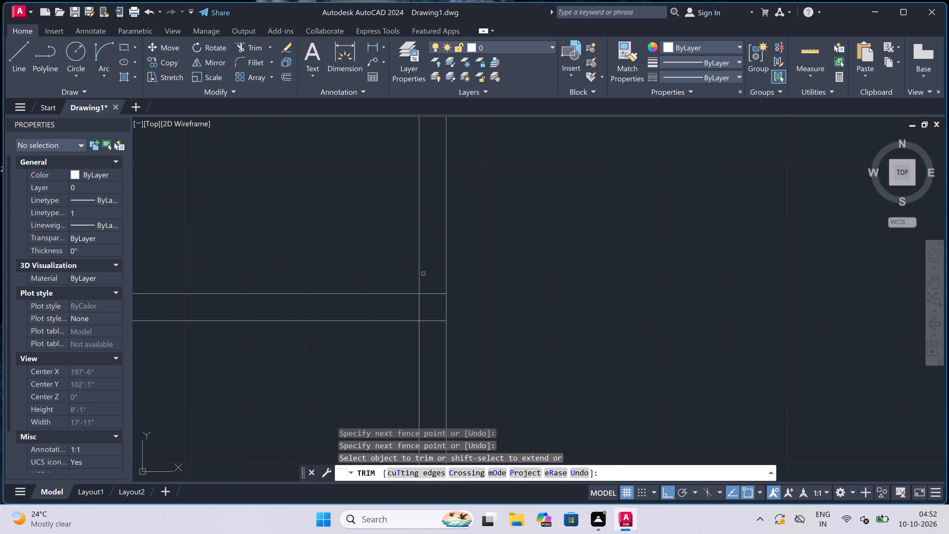
left_click(439, 289)
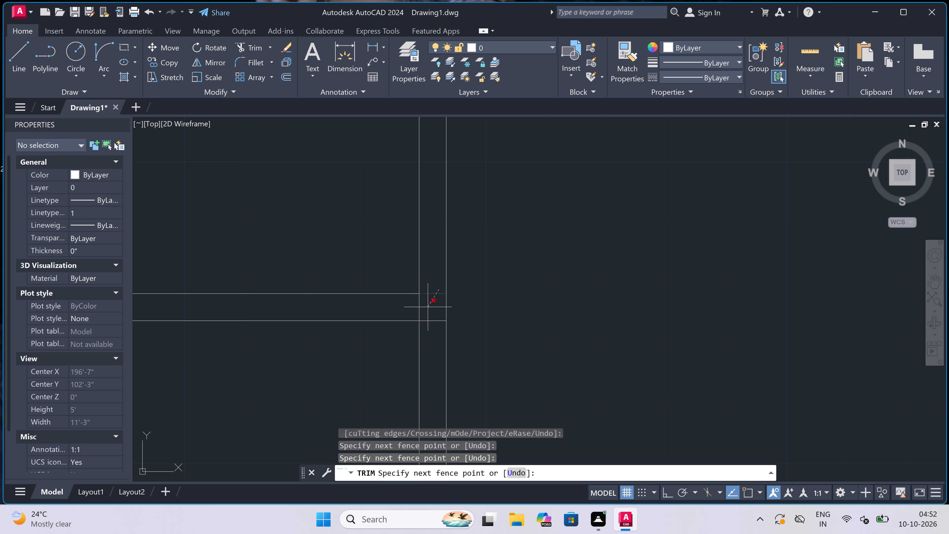
left_click(410, 311)
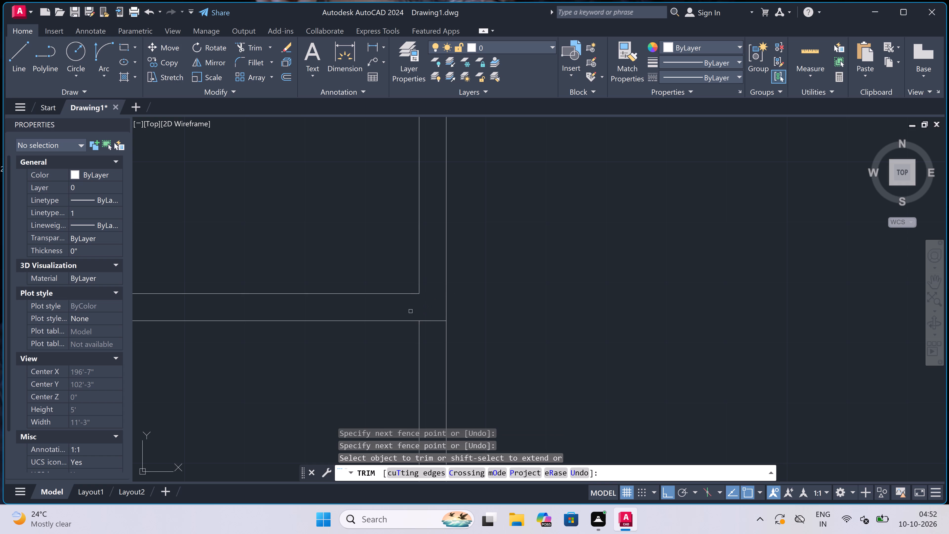
Trim away both east wall lines south of the lower horizontal partition.
scroll(384, 266, "down", 4)
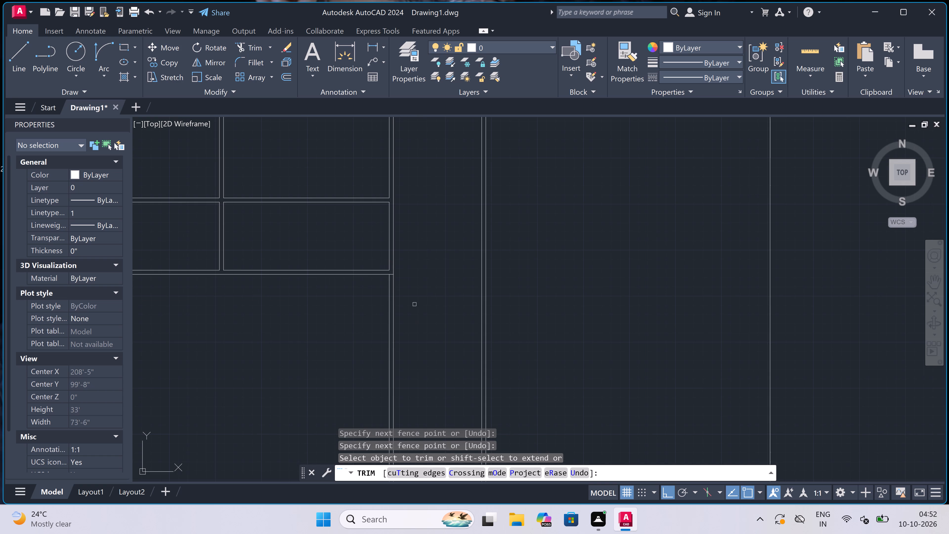
scroll(423, 317, "down", 1)
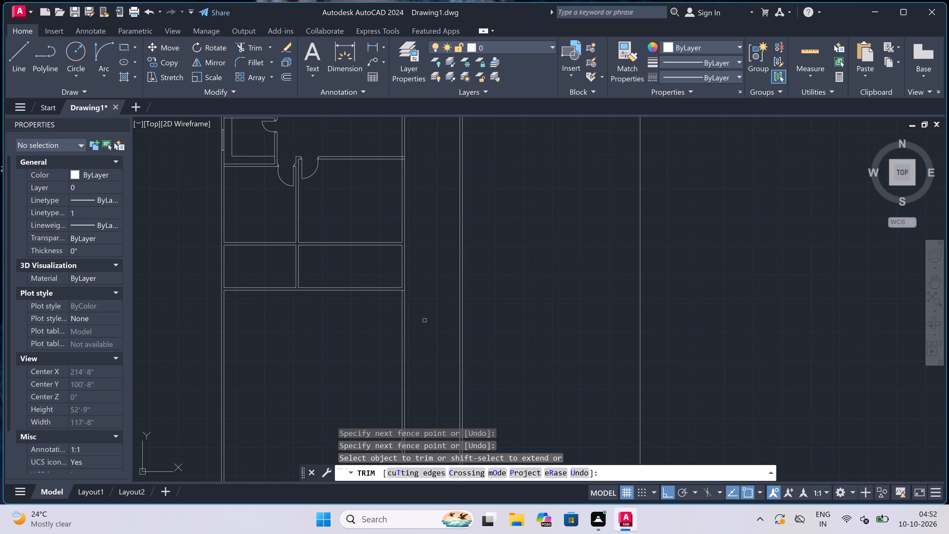
left_click(425, 320)
left_click(345, 323)
scroll(360, 245, "up", 1)
key("Escape")
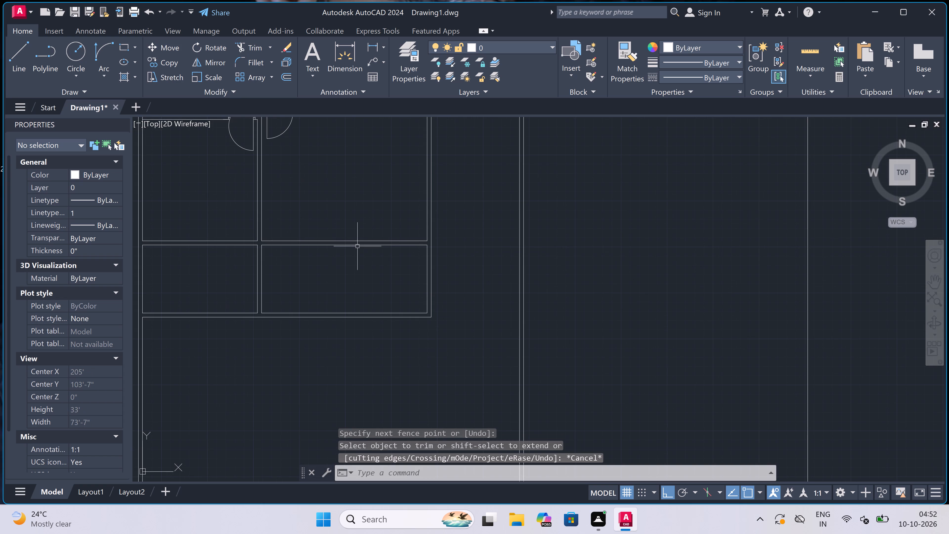
Offset the middle vertical partition's east line 7' eastwards within the room between the two horizontal partitions.
type("o")
key("space")
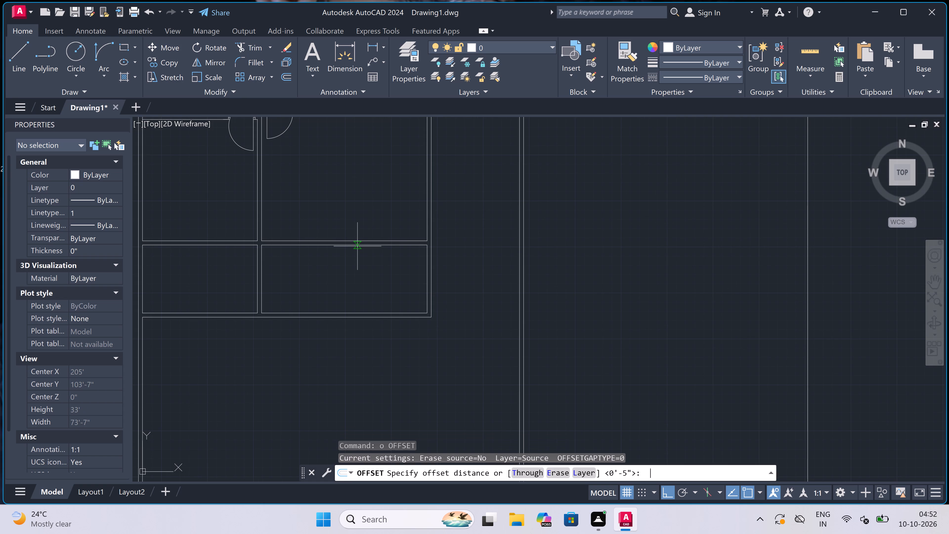
scroll(300, 273, "up", 2)
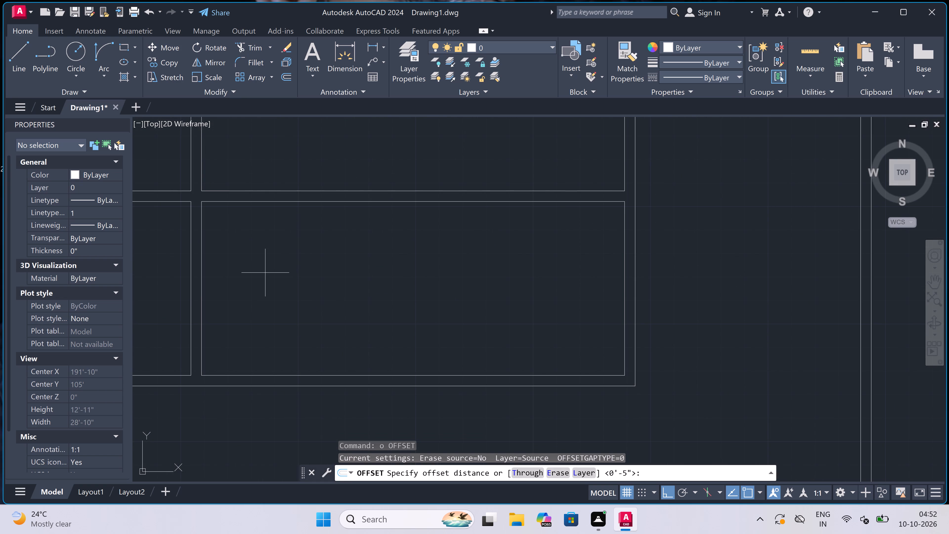
left_click(200, 273)
type("7'")
key("space")
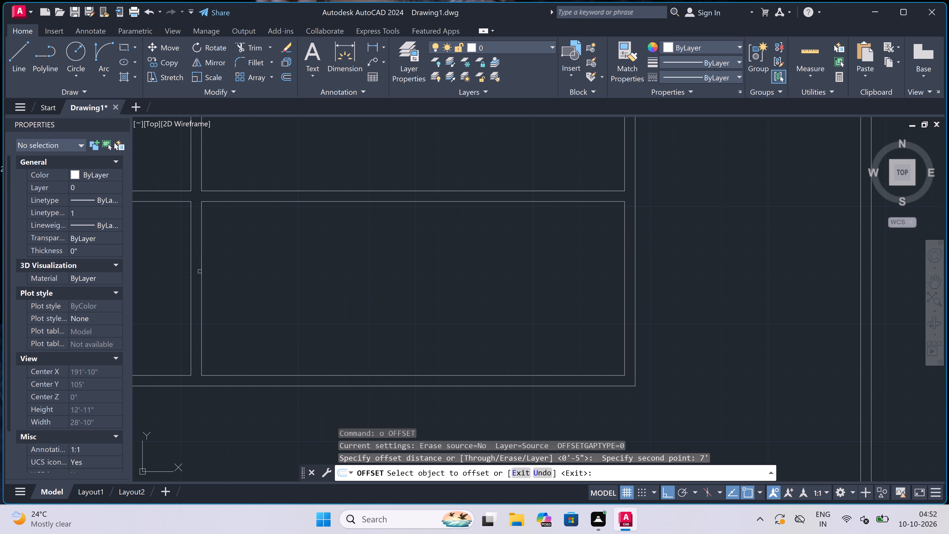
left_click_drag(201, 271, 204, 274)
left_click(443, 274)
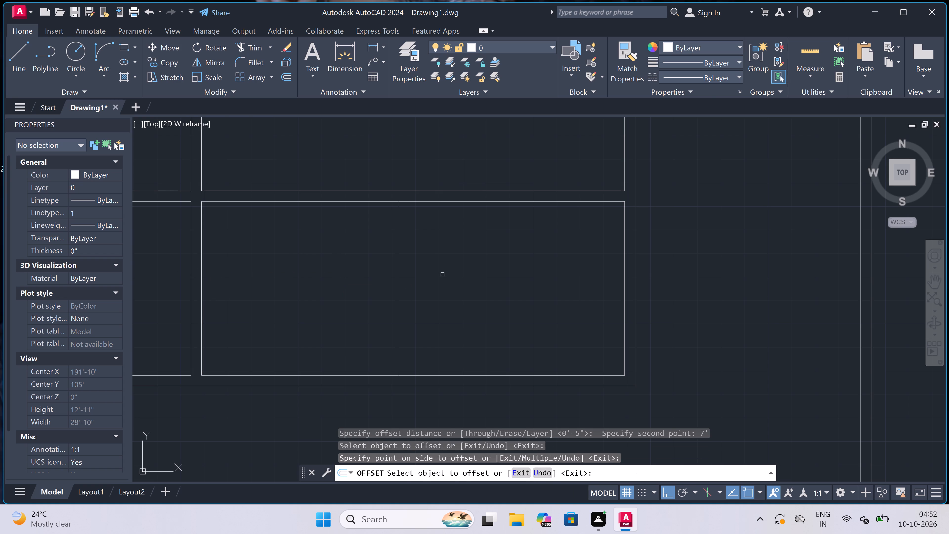
key("Escape")
Offset the new vertical line 4.5" eastwards to give the new partition its thickness.
key("space")
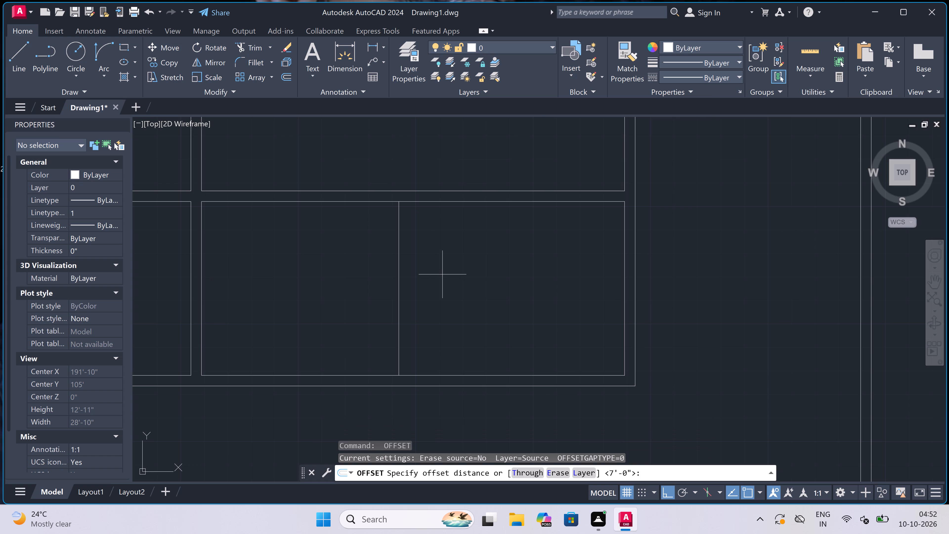
double_click(402, 264)
type("4.5")
type("\"")
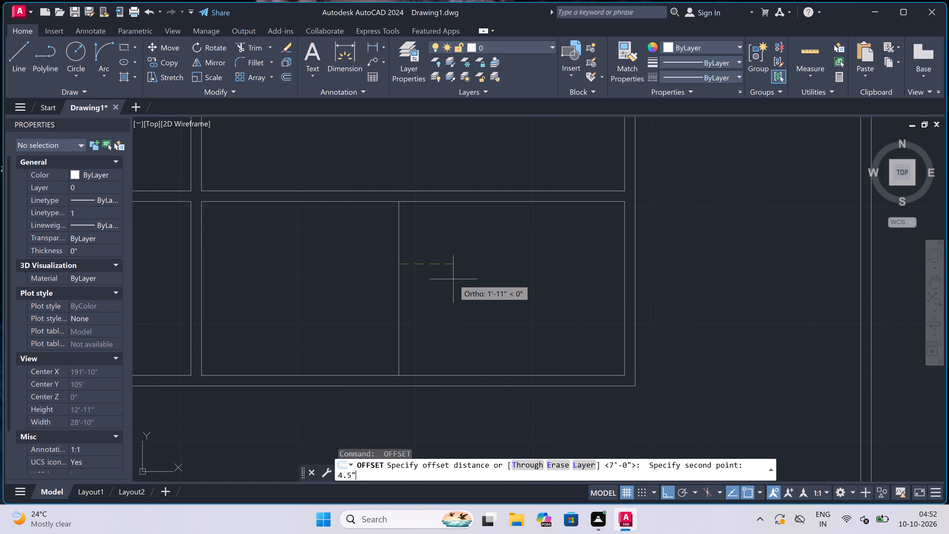
key("space")
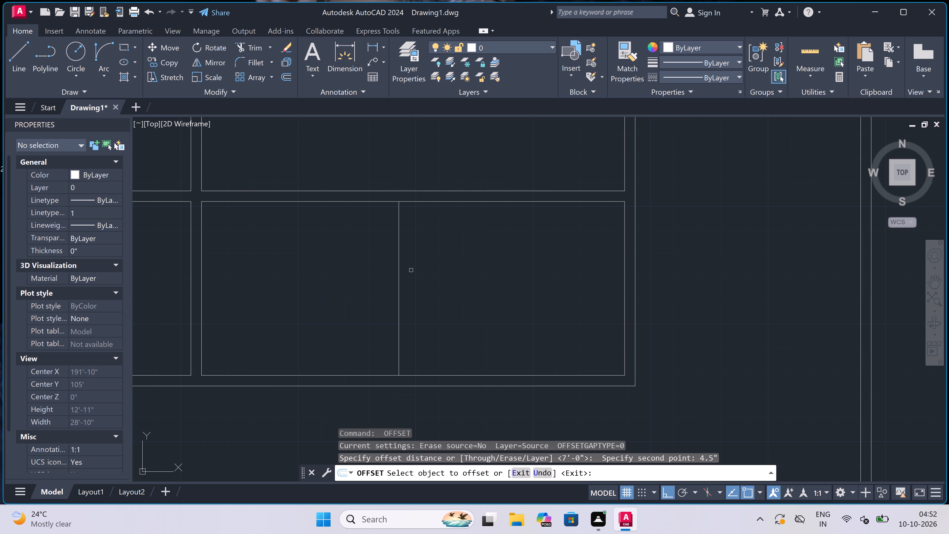
left_click(398, 263)
double_click(466, 252)
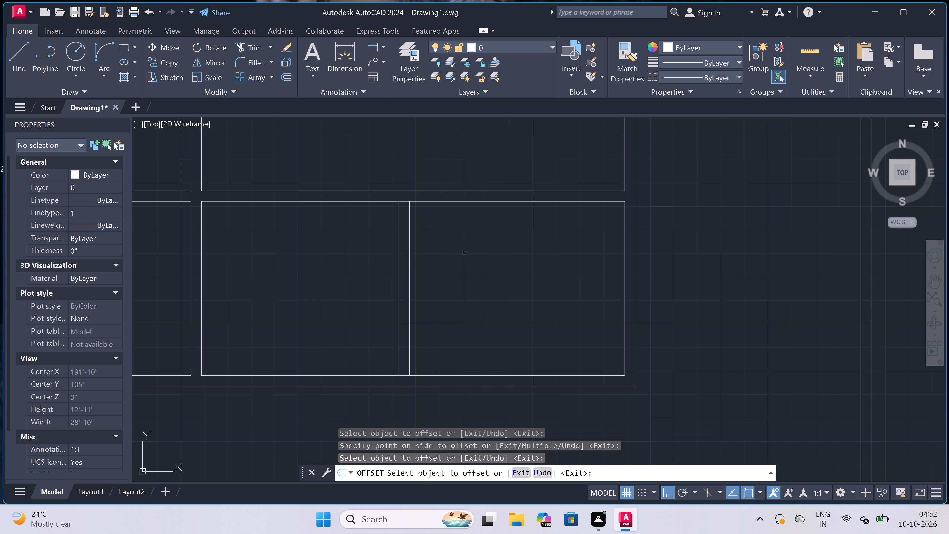
key("Escape")
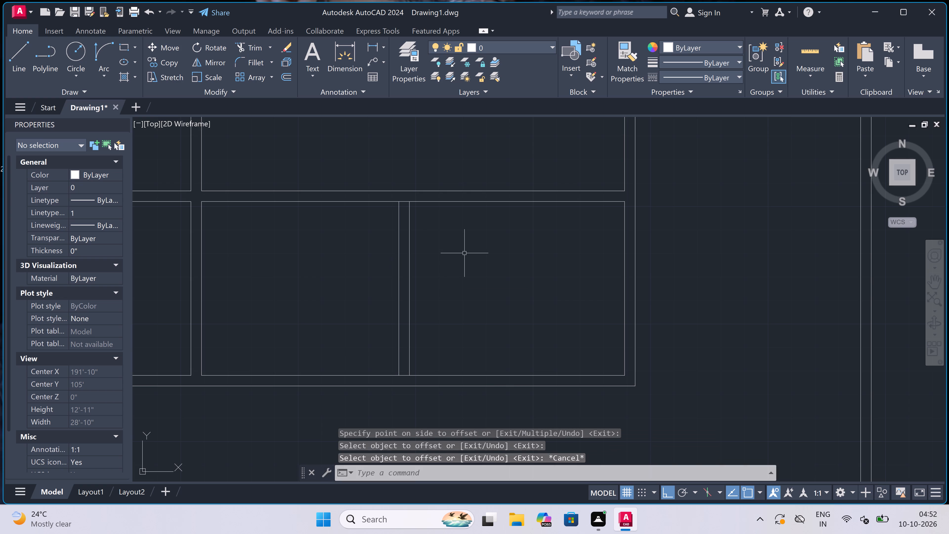
Draw a door jamb across the upper horizontal partition just west of the new partition, with a 2" stop and a 2' door leaf southwards.
type("l")
key("space")
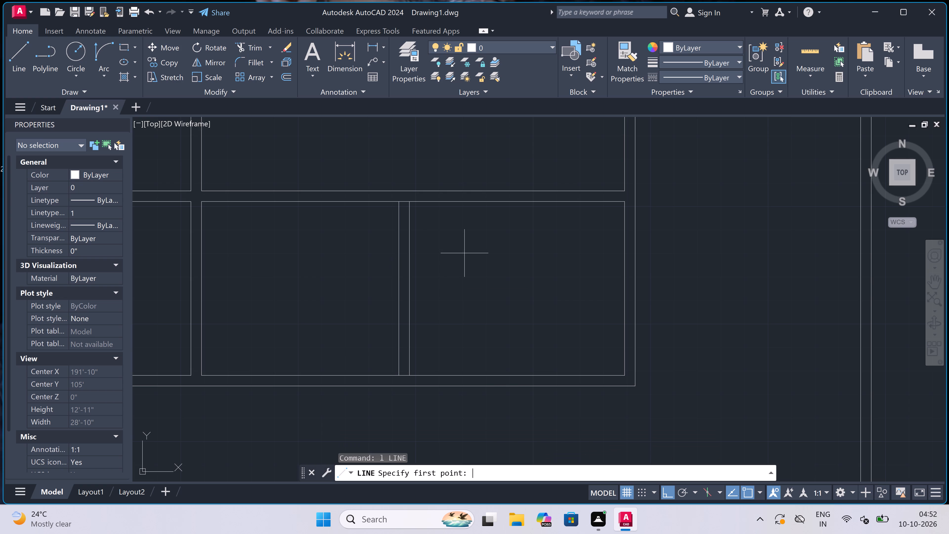
scroll(385, 185, "up", 2)
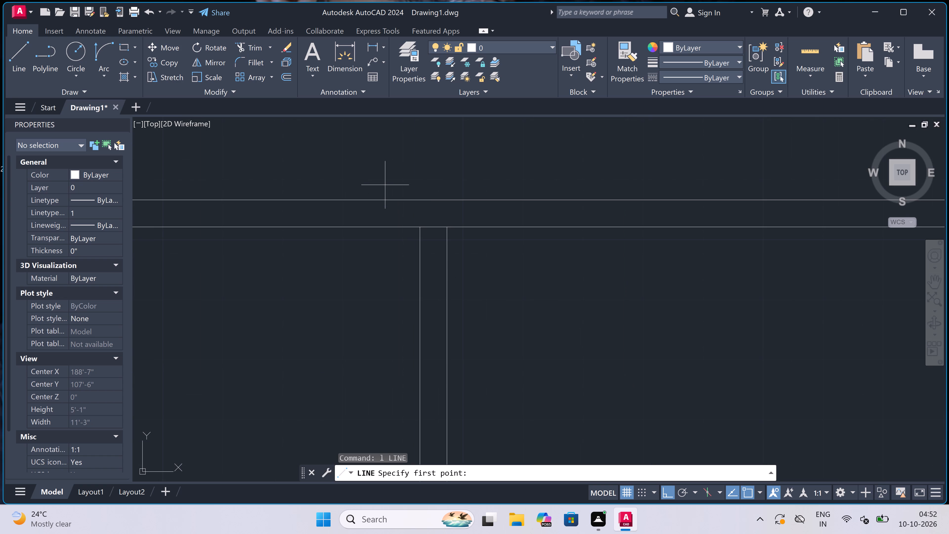
left_click(393, 227)
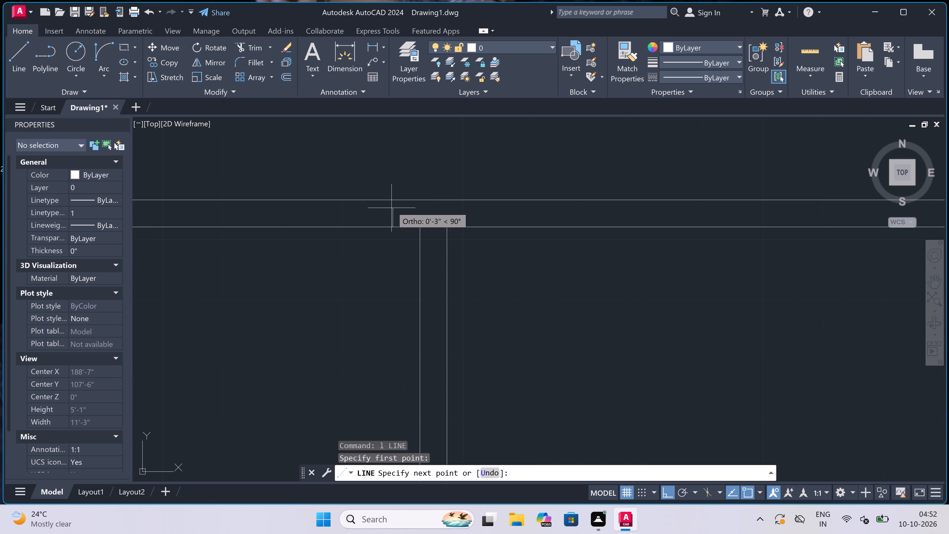
left_click(392, 198)
left_click(388, 212)
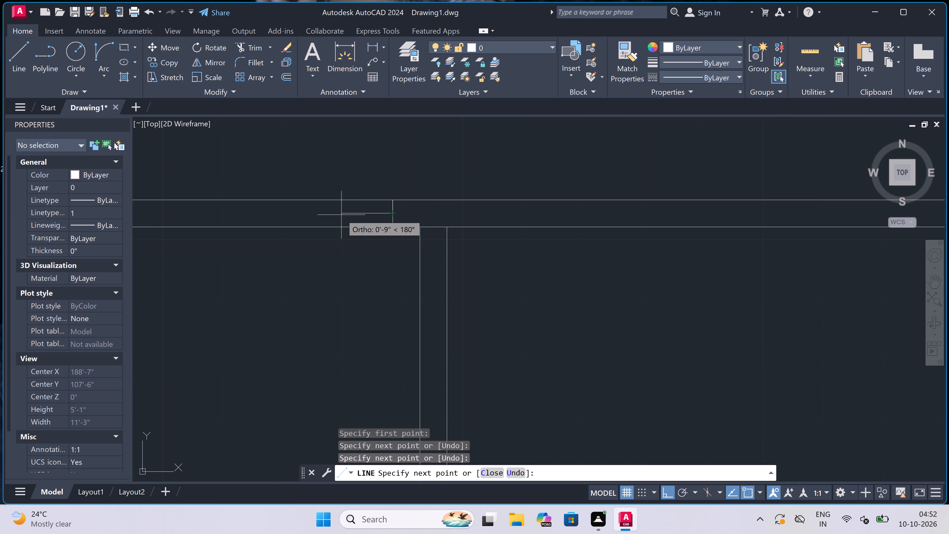
key("2")
type("\"")
key("space")
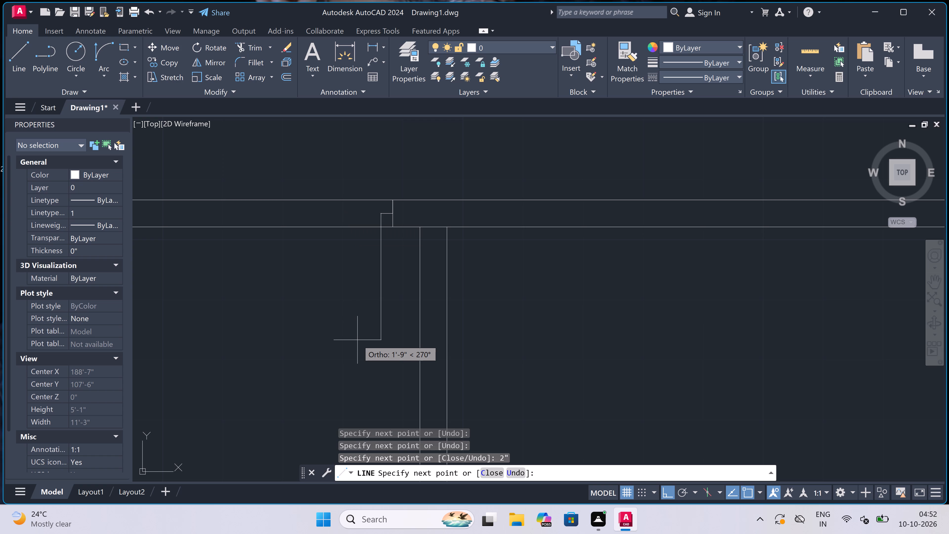
type("2'")
key("space")
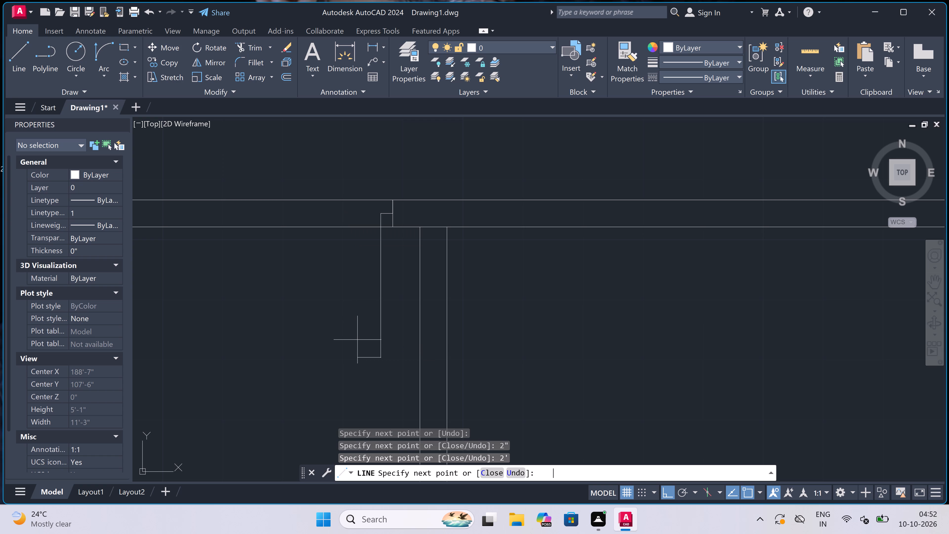
key("Escape")
Draw the opposite door jamb across the upper horizontal partition west of the leaf, with a 2" stop pointing east from its midpoint.
key("space")
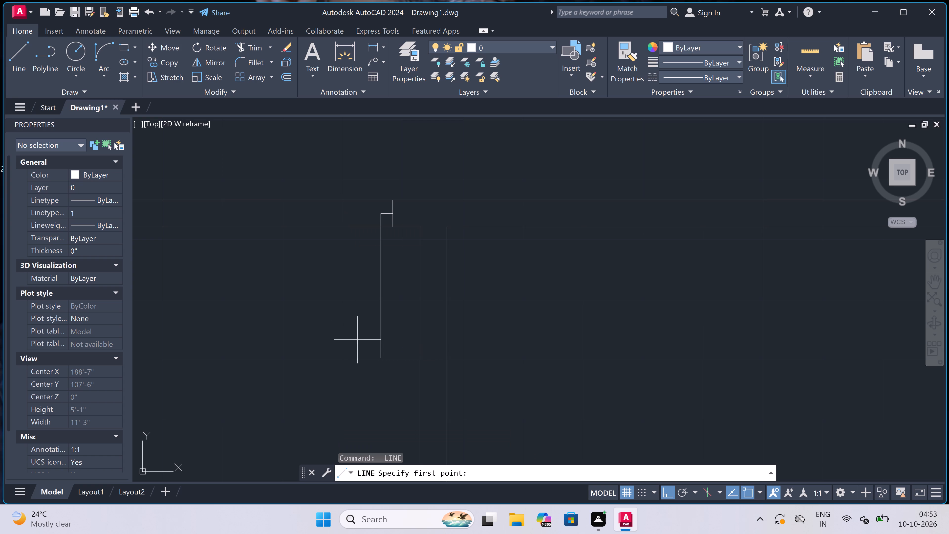
left_click(267, 226)
left_click(267, 201)
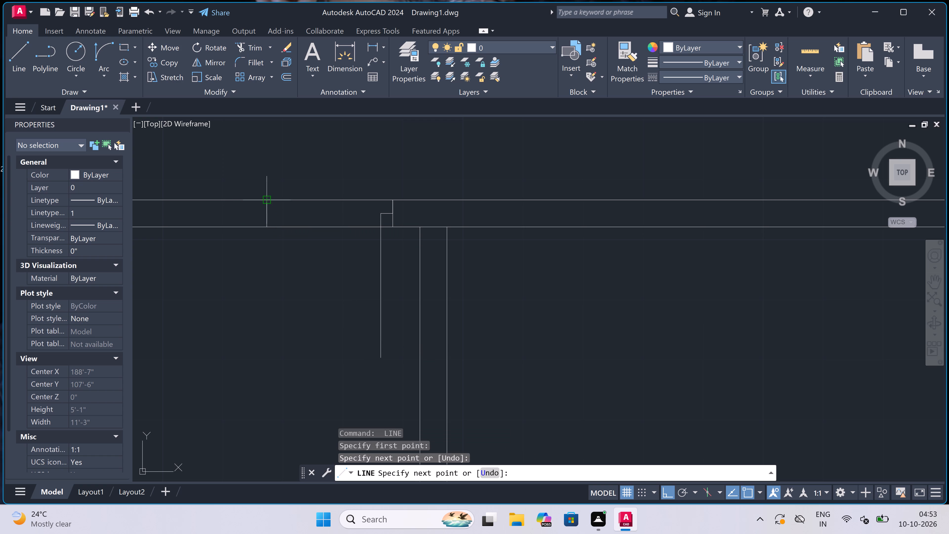
left_click(266, 217)
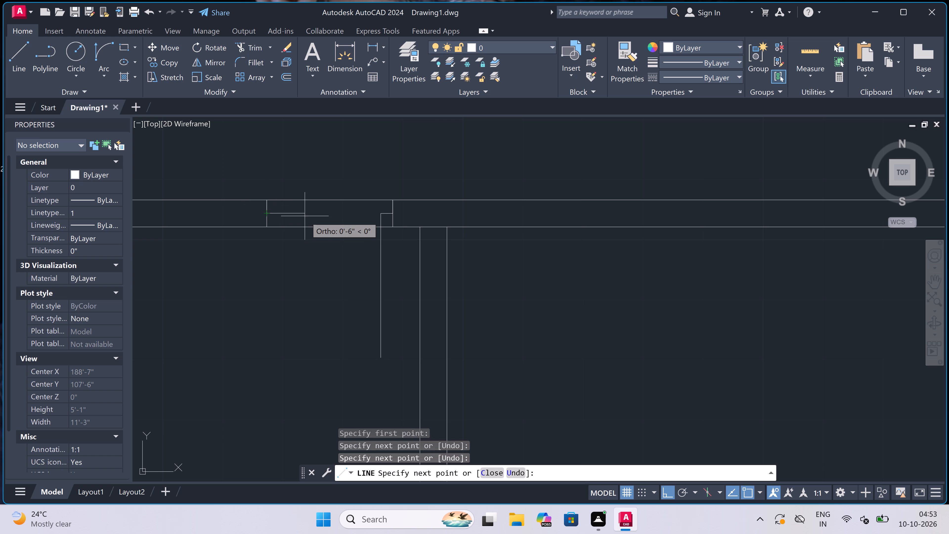
key("2")
type("\"")
key("space")
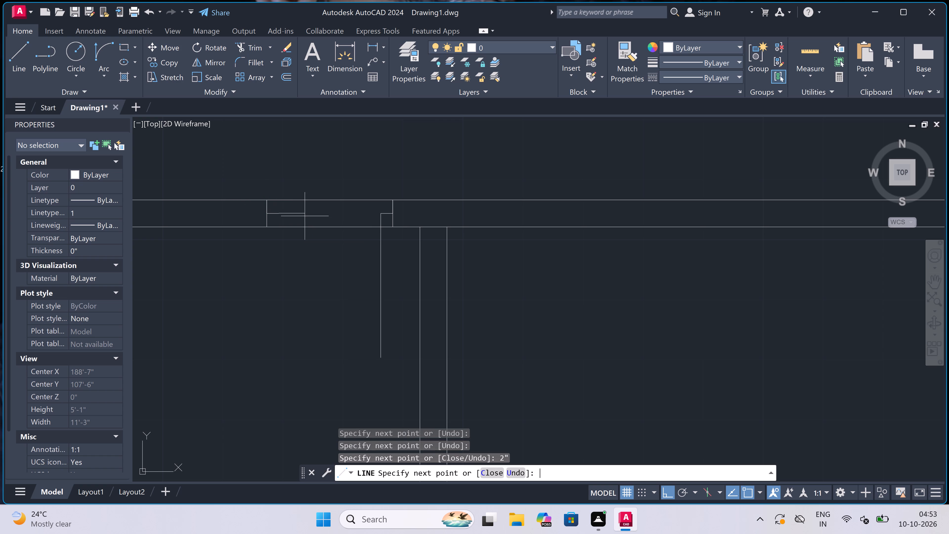
key("Escape")
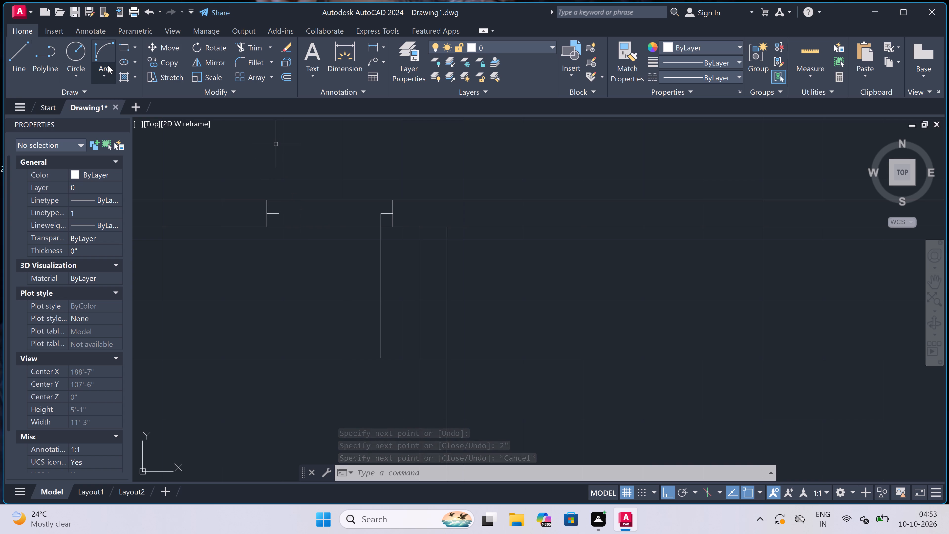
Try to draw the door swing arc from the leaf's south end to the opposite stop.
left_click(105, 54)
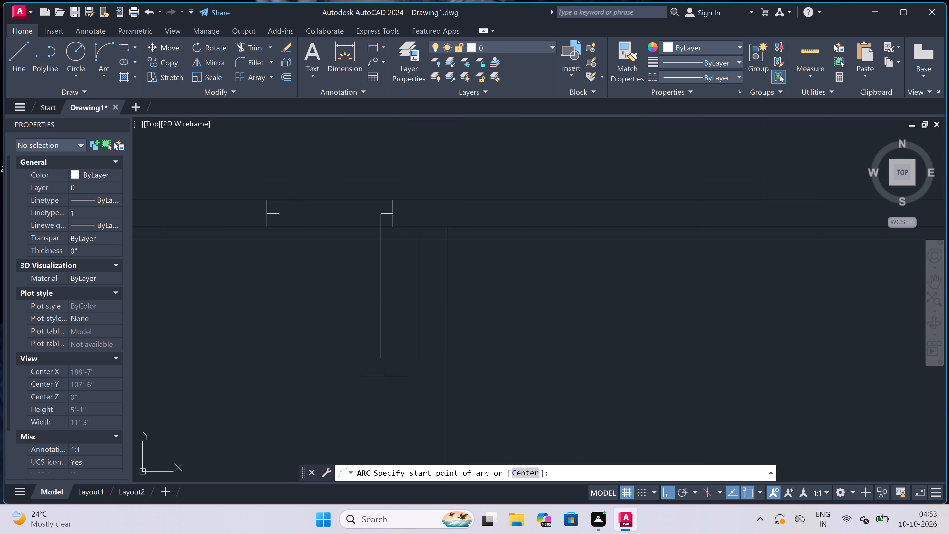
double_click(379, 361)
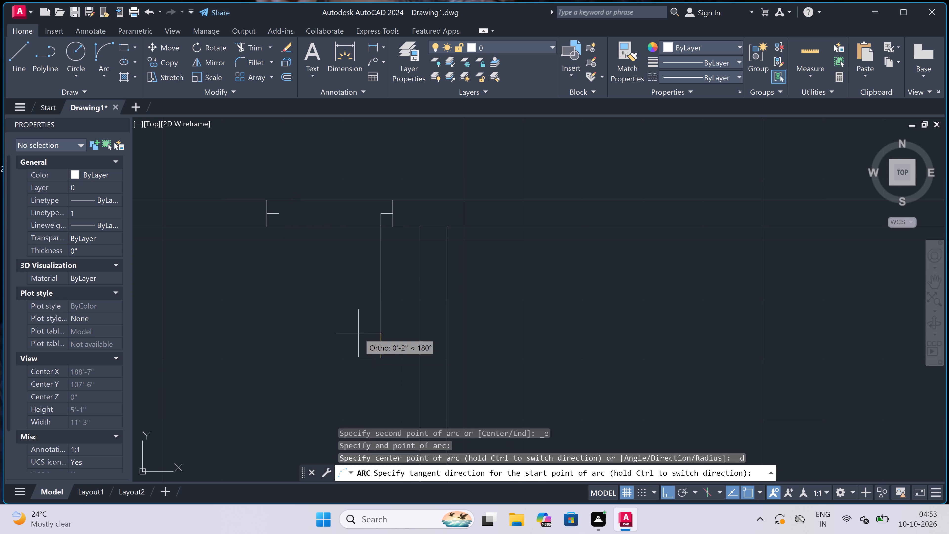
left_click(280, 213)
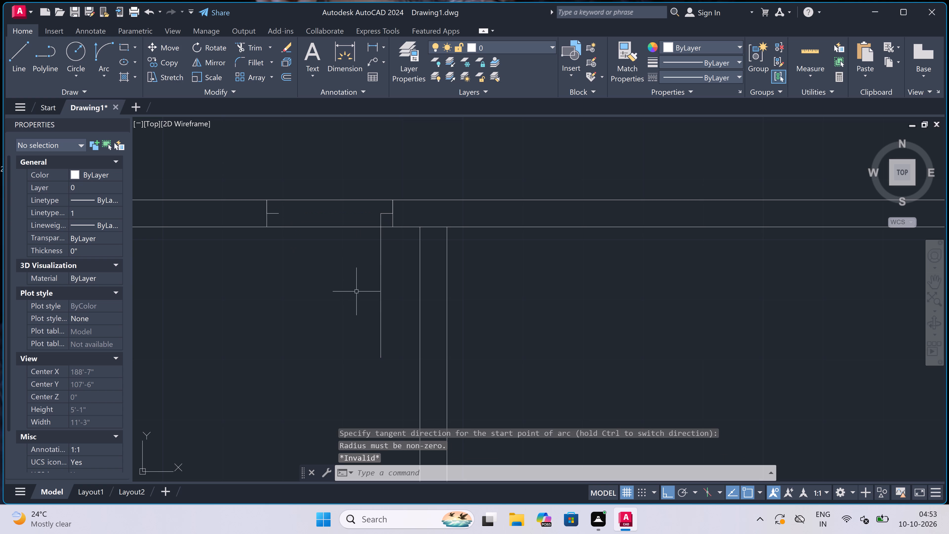
Draw a three-point door swing arc from the leaf's south end through the opposite stop's tip, ending north of the partition.
key("space")
left_click(380, 359)
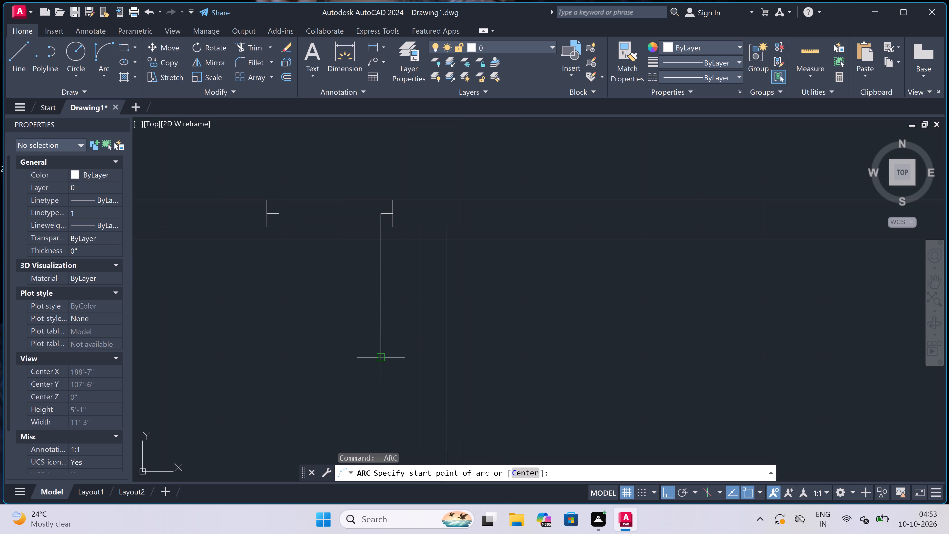
double_click(281, 211)
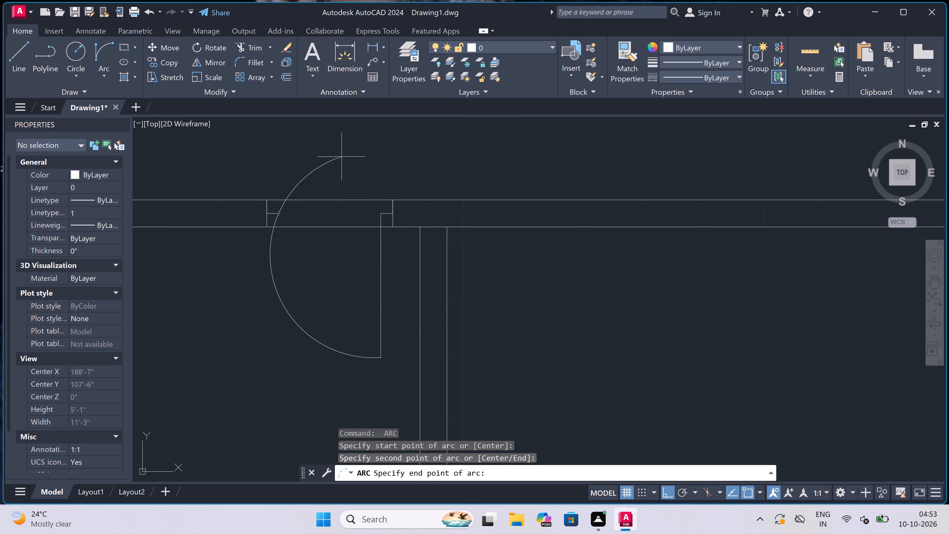
left_click(359, 154)
Trim the partition lines crossing the new door opening and cut the swing arc back to the stop's tip.
key("t")
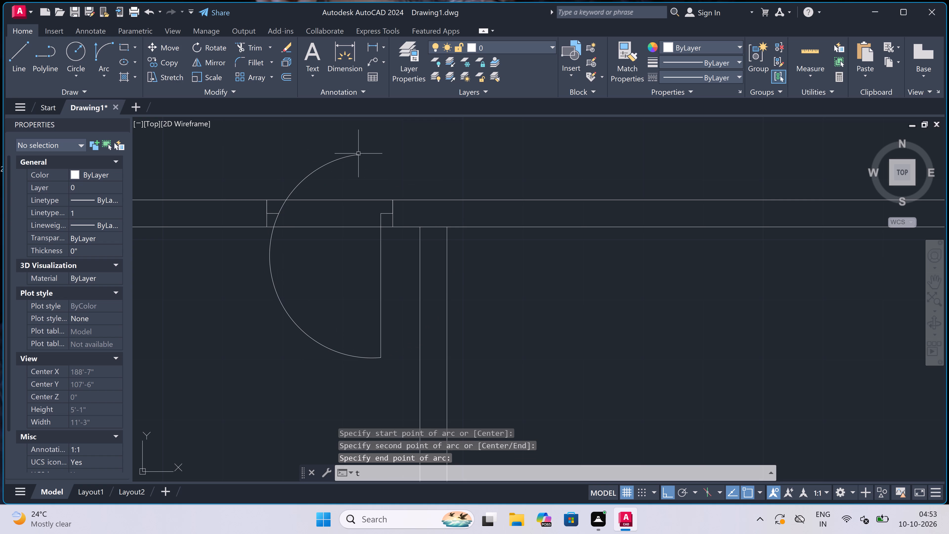
key("r")
key("space")
double_click(319, 141)
double_click(308, 247)
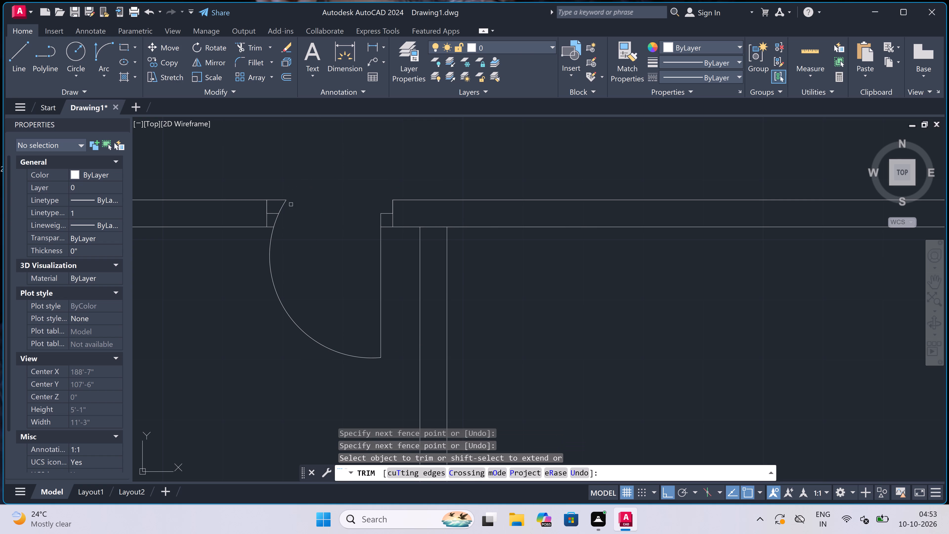
scroll(277, 193, "up", 2)
left_click(271, 186)
left_click(286, 230)
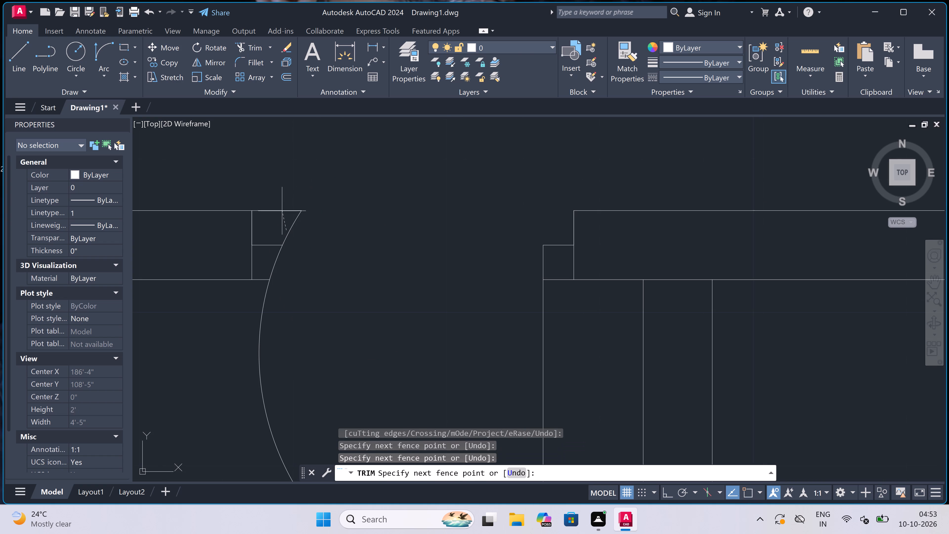
left_click(276, 190)
left_click(278, 202)
left_click(301, 257)
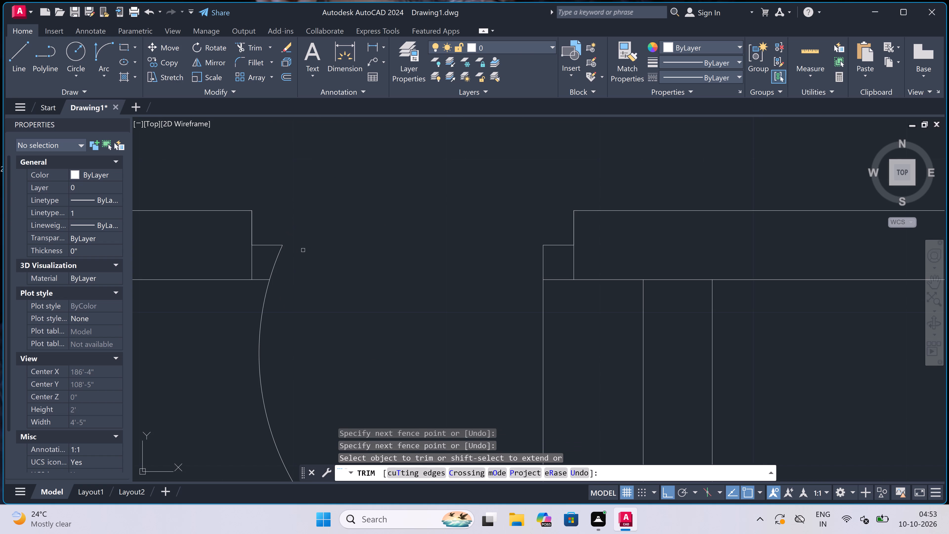
key("Escape")
Trim the upper horizontal partition's south line between the new vertical partition's two lines to open the junction.
scroll(301, 236, "down", 6)
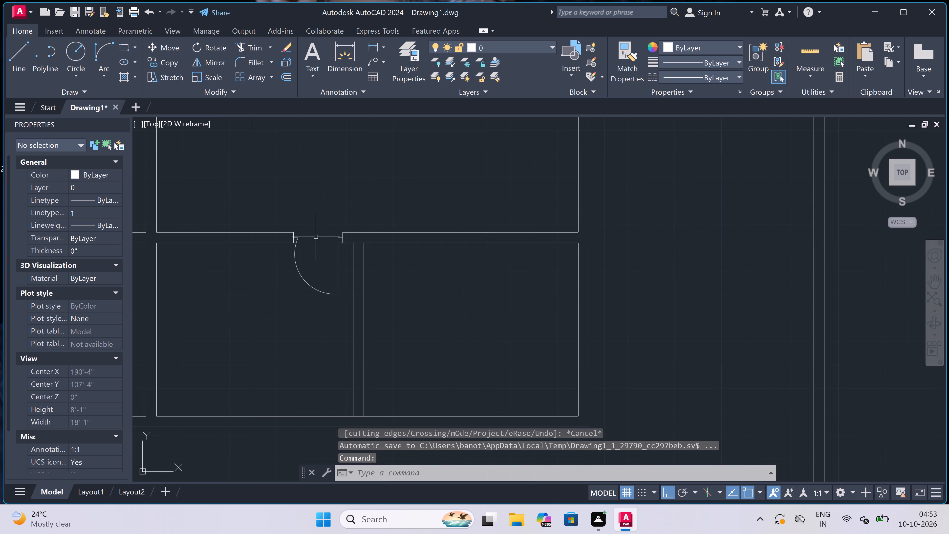
scroll(360, 246, "up", 2)
key("space")
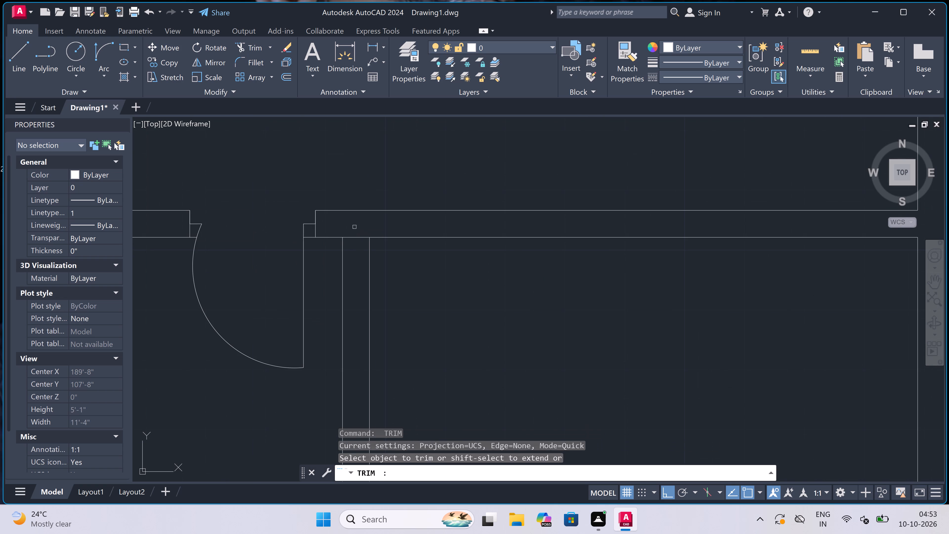
left_click(354, 227)
left_click(350, 250)
key("Escape")
scroll(291, 250, "down", 4)
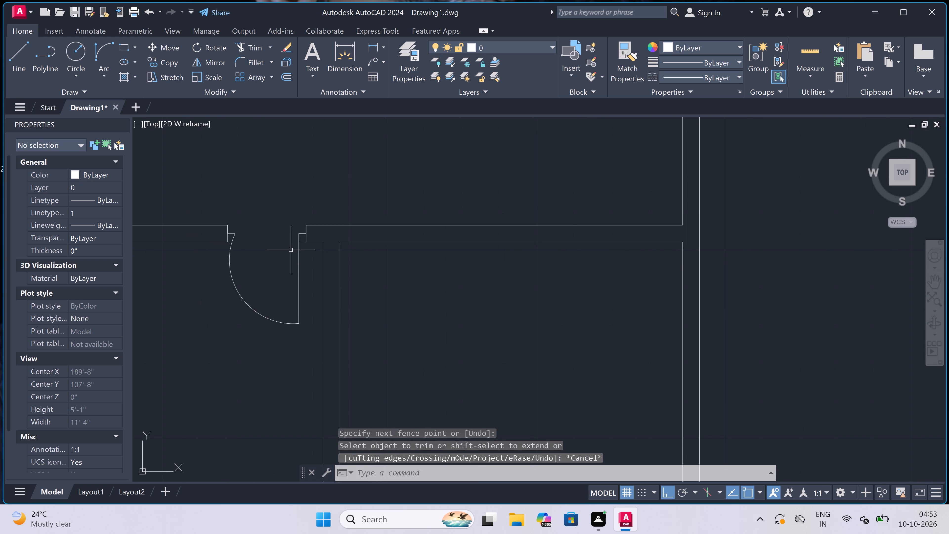
Extend the upper partition's south line to the outer east wall line and the new partition's east line to the outer south wall line.
scroll(355, 243, "up", 2)
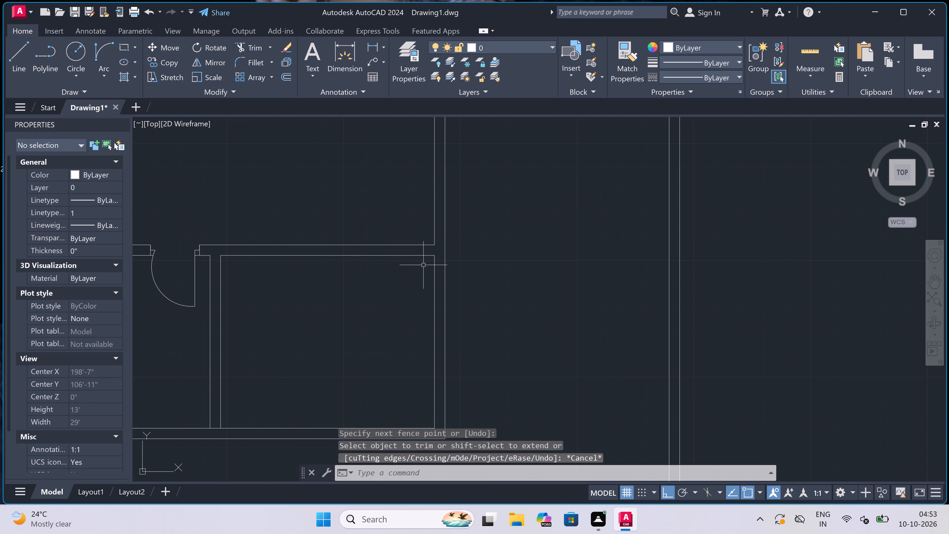
key("e")
type("x")
key("space")
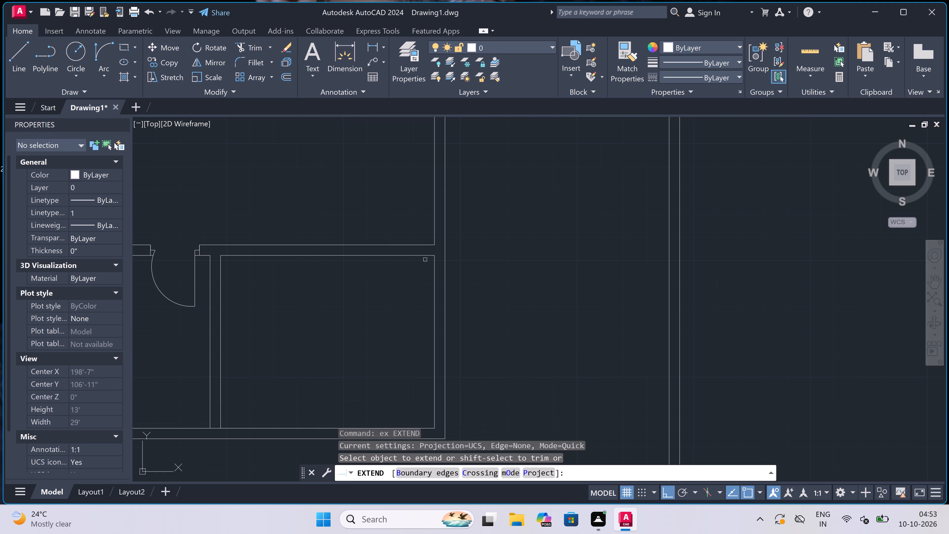
left_click(424, 255)
scroll(329, 272, "down", 2)
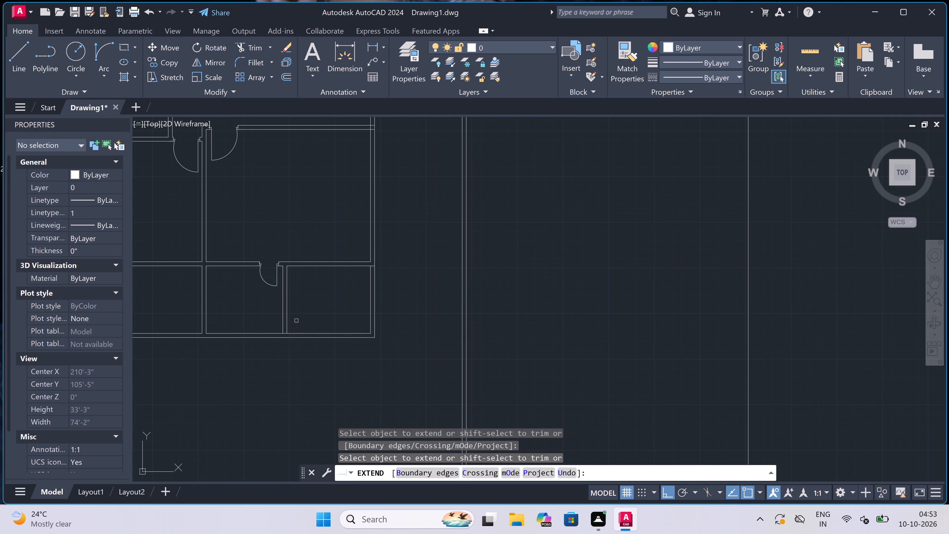
scroll(290, 328, "up", 2)
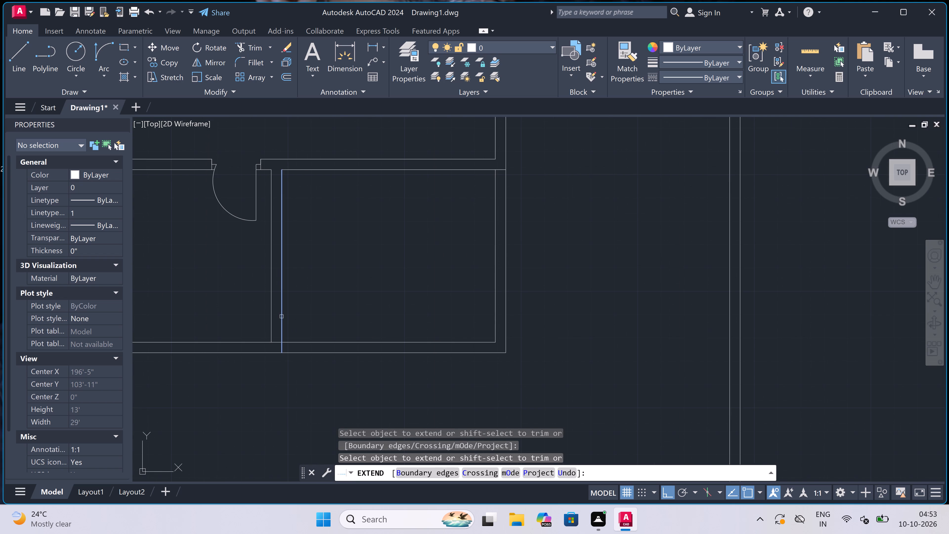
left_click(281, 316)
key("Escape")
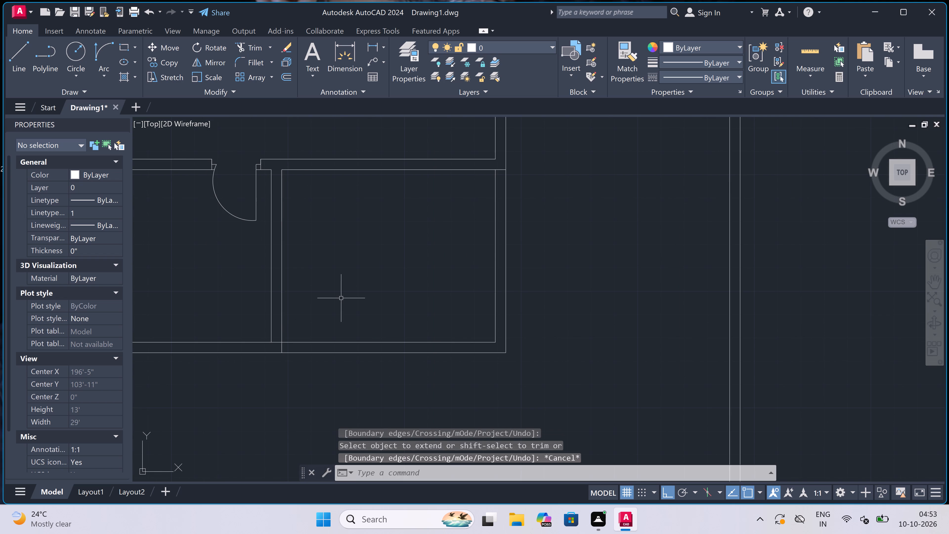
Trim away the south and east wall lines enclosing the area east of the new partition.
type("tr")
key("space")
left_click(341, 299)
left_click(332, 380)
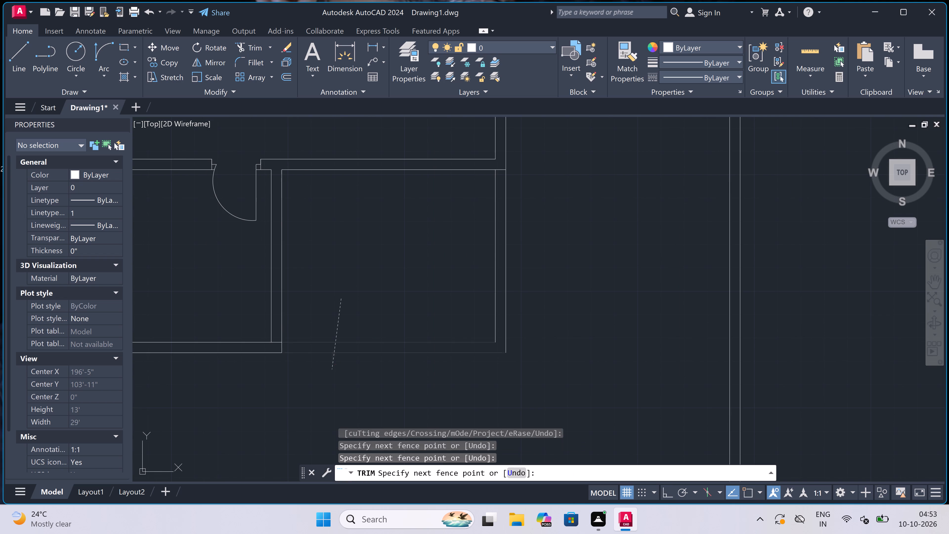
left_click(378, 303)
left_click(542, 255)
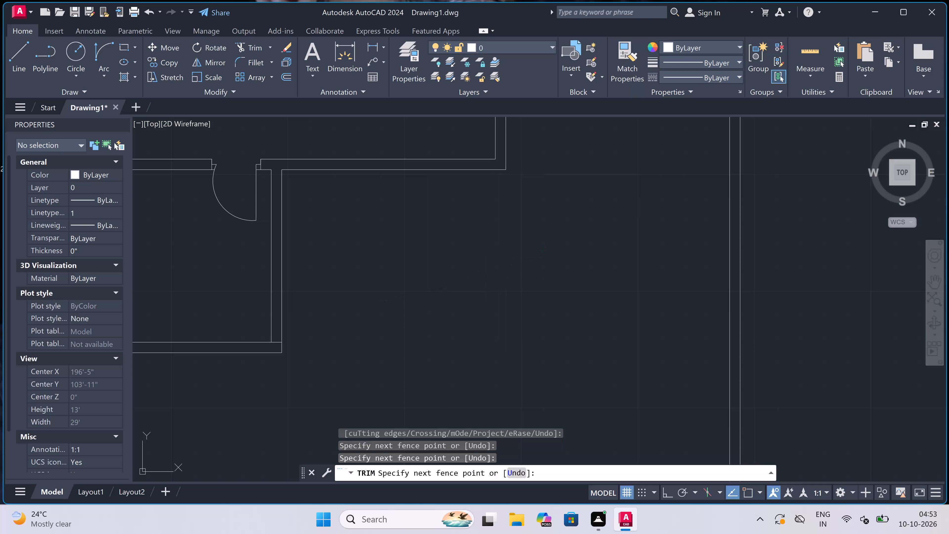
Trim the inner south wall line's leftover stub at the new partition's south-east corner.
scroll(361, 268, "down", 3)
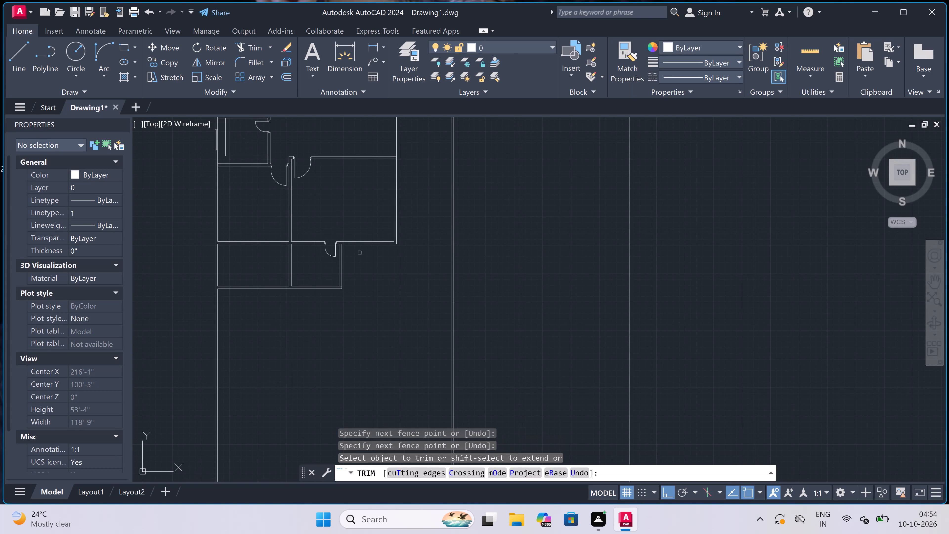
scroll(360, 245, "up", 2)
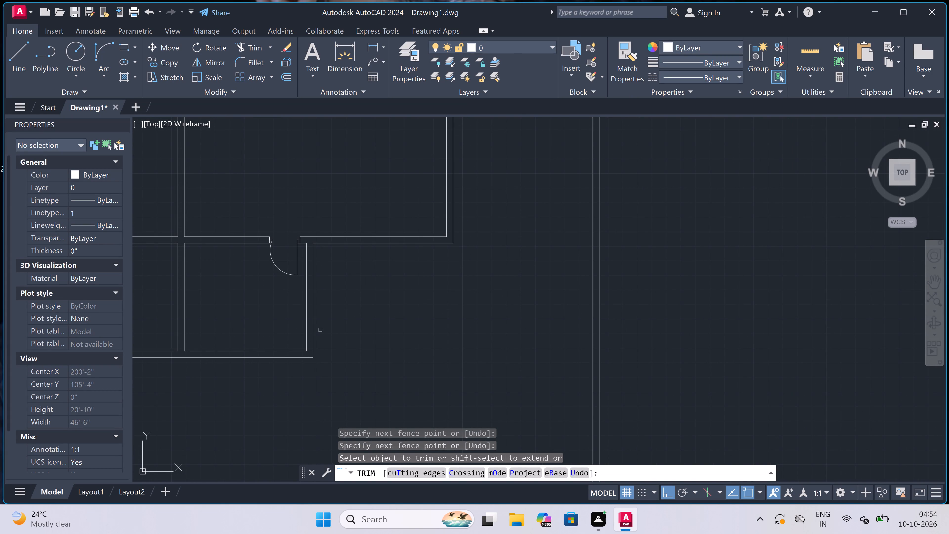
scroll(308, 358, "up", 3)
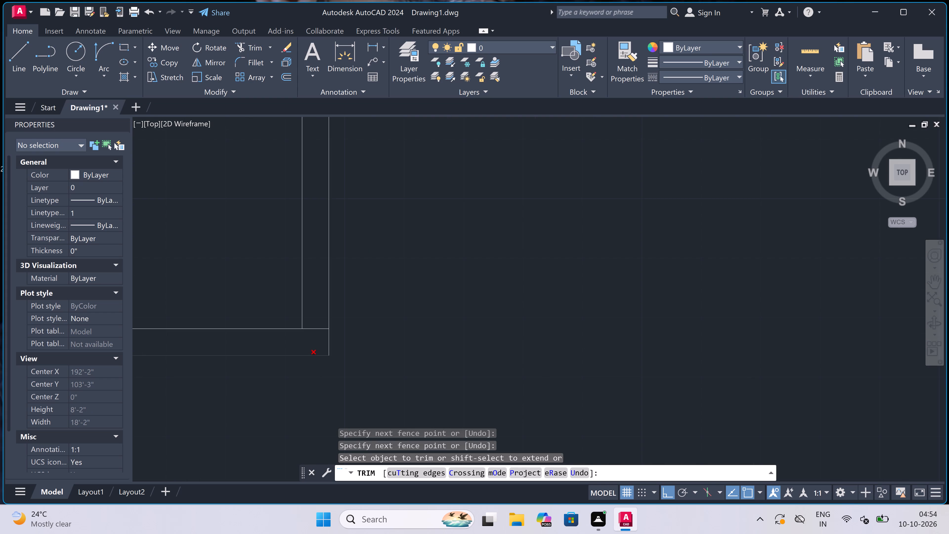
scroll(312, 343, "up", 1)
left_click(312, 341)
left_click(317, 288)
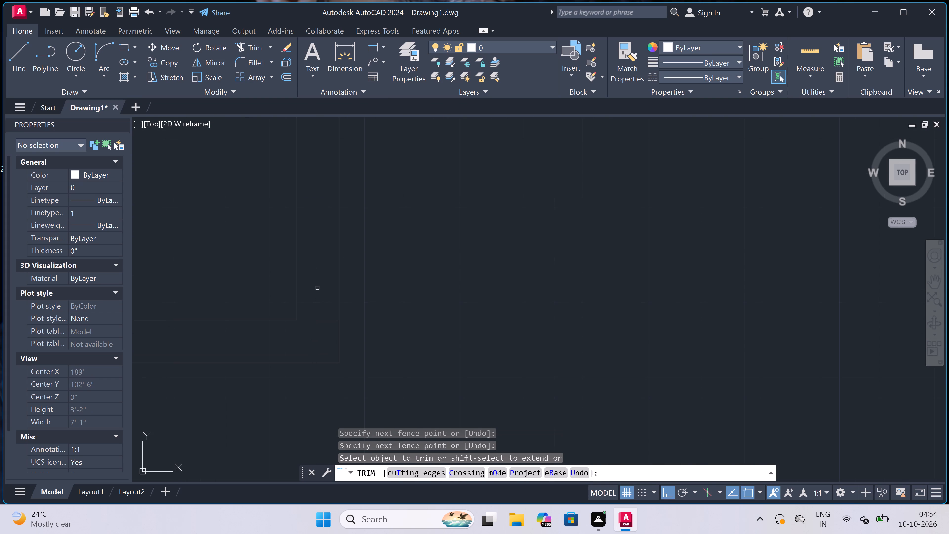
scroll(317, 288, "down", 5)
scroll(363, 249, "up", 1)
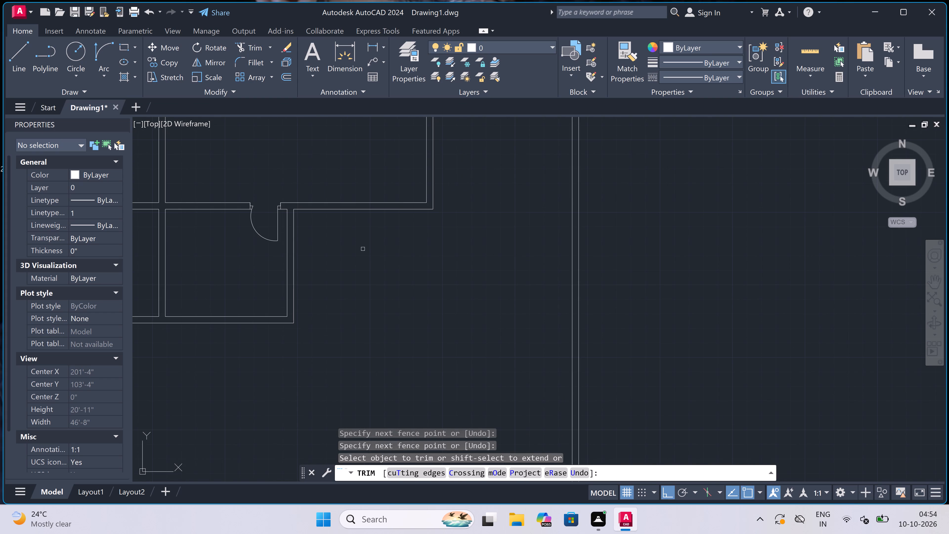
key("Escape")
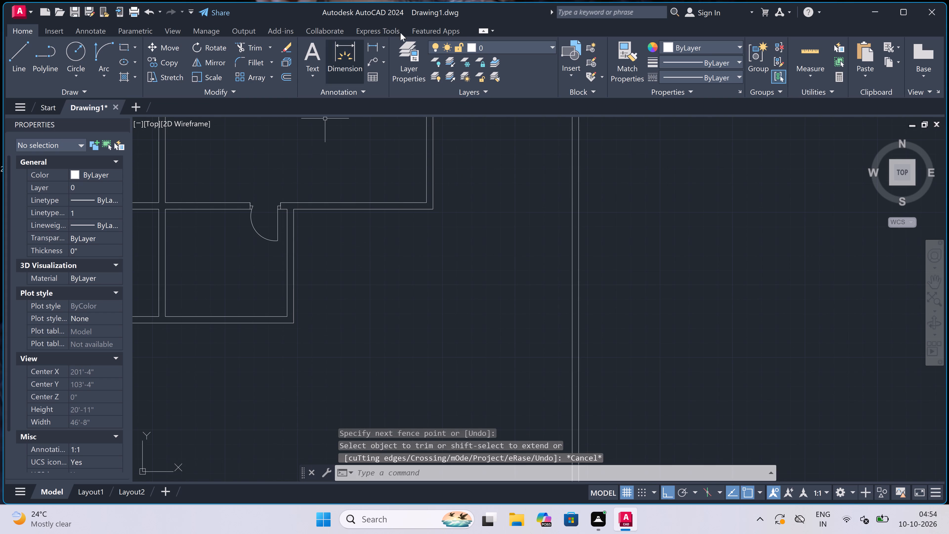
On layer line1, outline a 4.5" wide strip from the outer east wall corner south to the small room's outer south wall level.
left_click(470, 46)
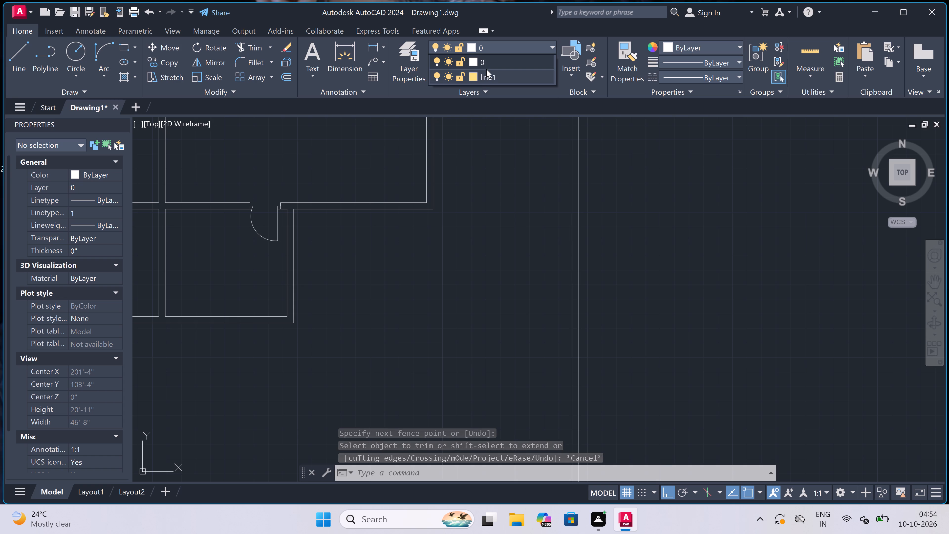
left_click(485, 76)
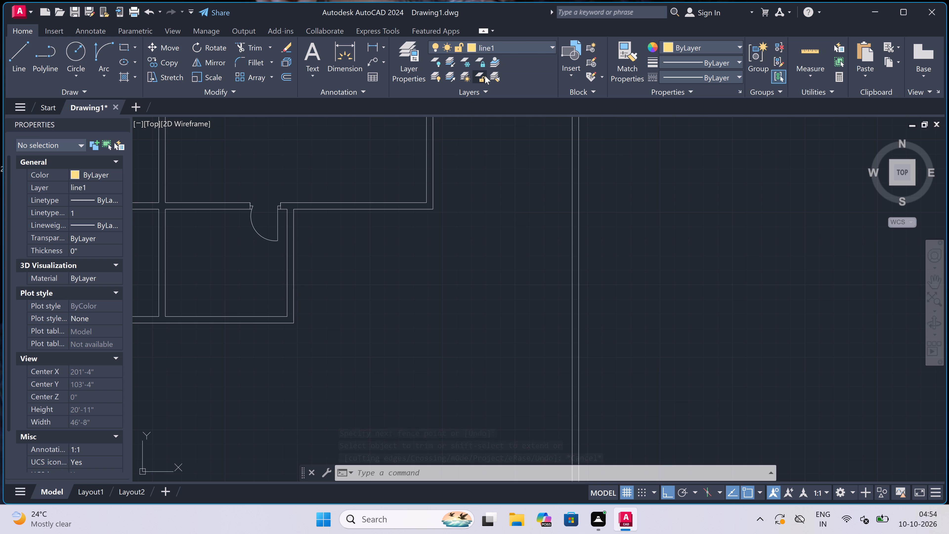
key("l")
key("space")
type("l")
key("space")
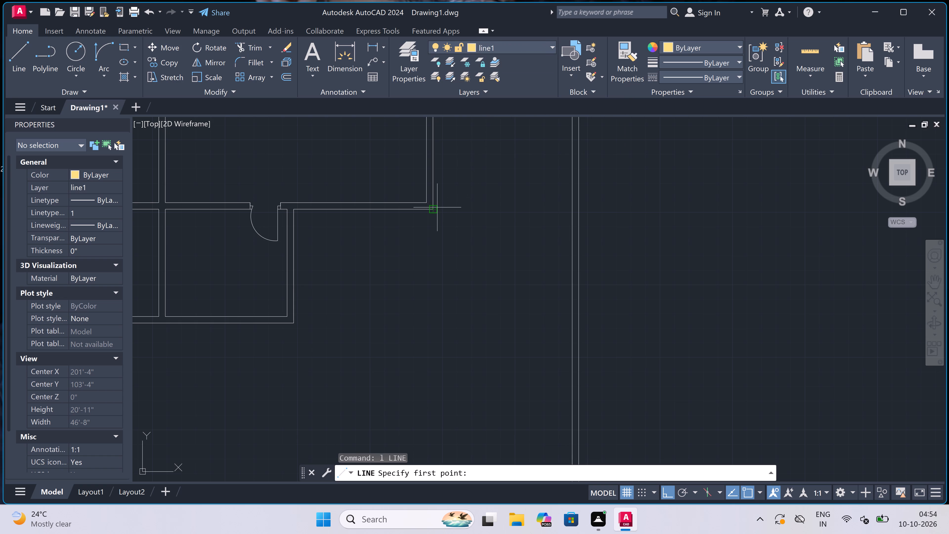
left_click(434, 209)
scroll(434, 271, "up", 1)
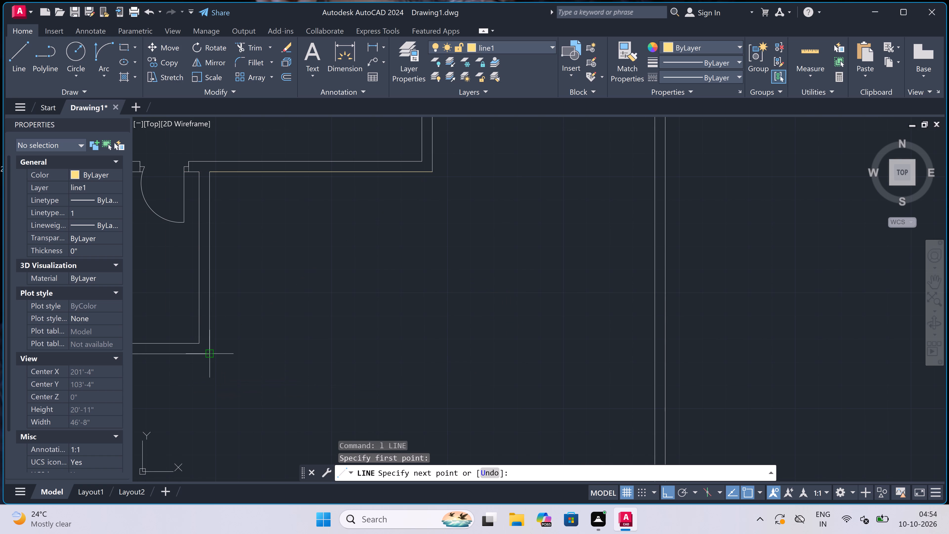
left_click(431, 353)
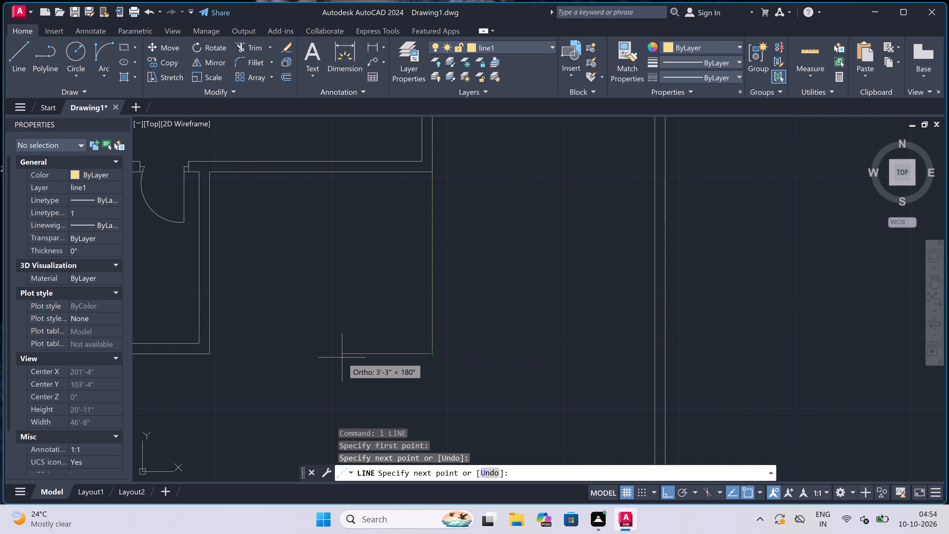
type("4.5\"")
key("space")
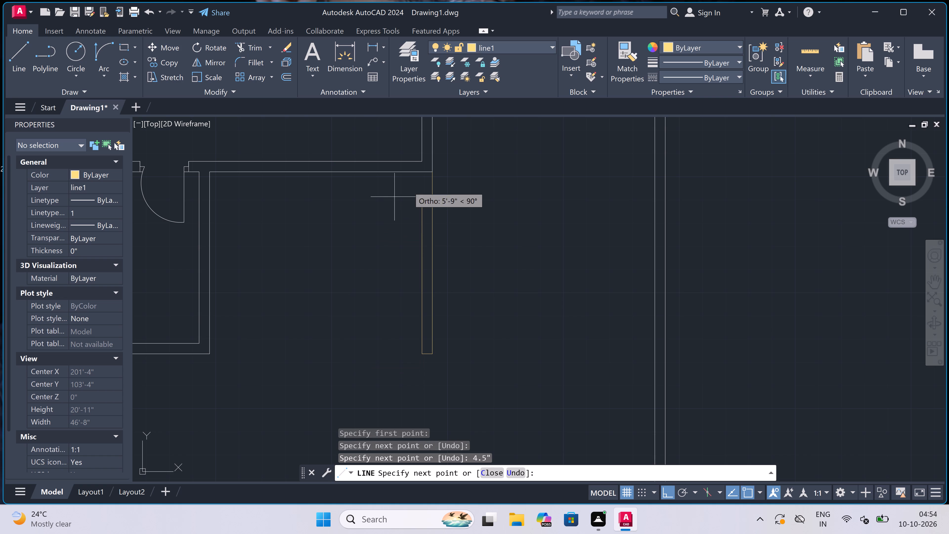
left_click(420, 171)
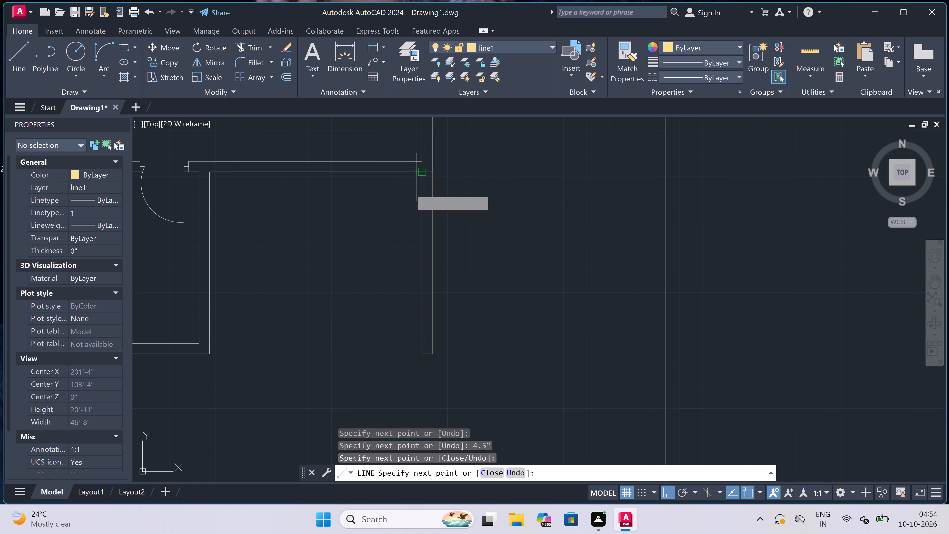
key("Escape")
On layer line1, outline a 4.5" wide strip from the small room's outer south-east corner east to the eastern strip's outer edge.
key("space")
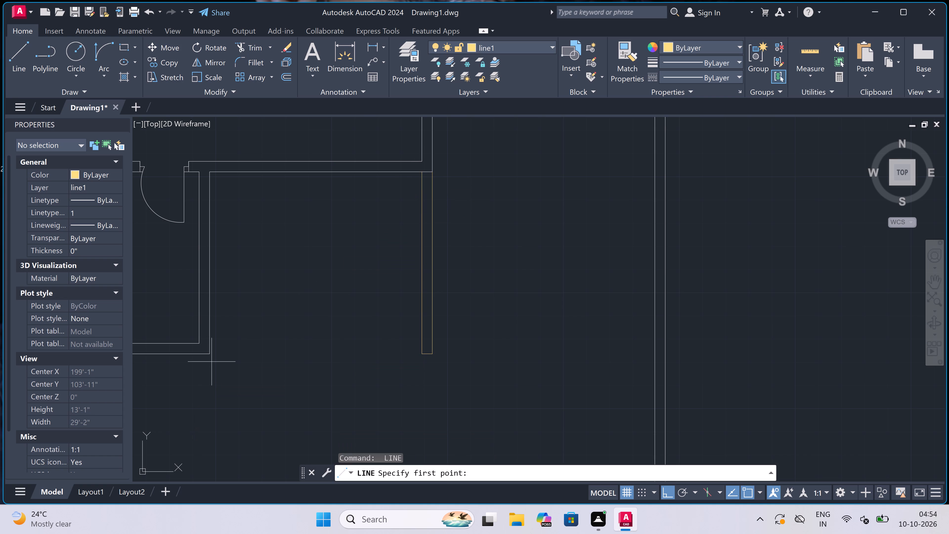
left_click(207, 356)
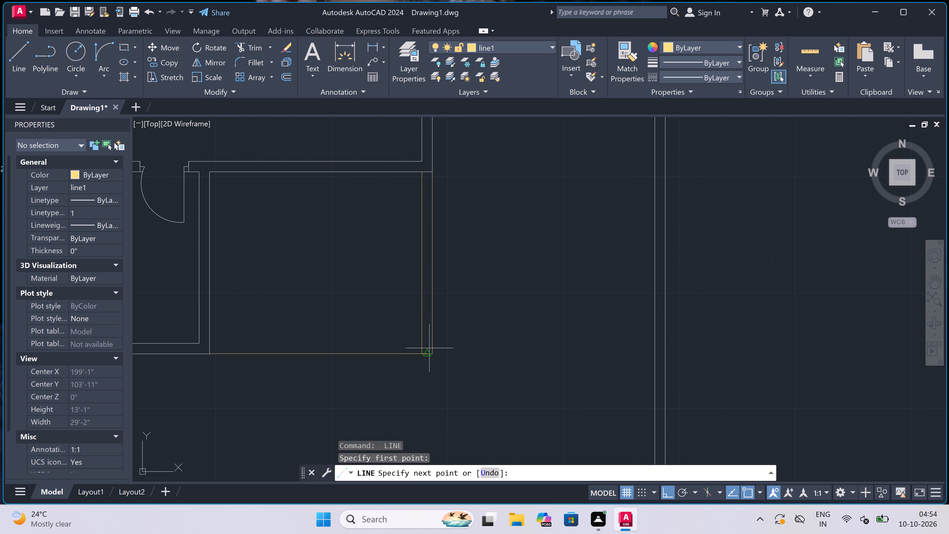
double_click(435, 354)
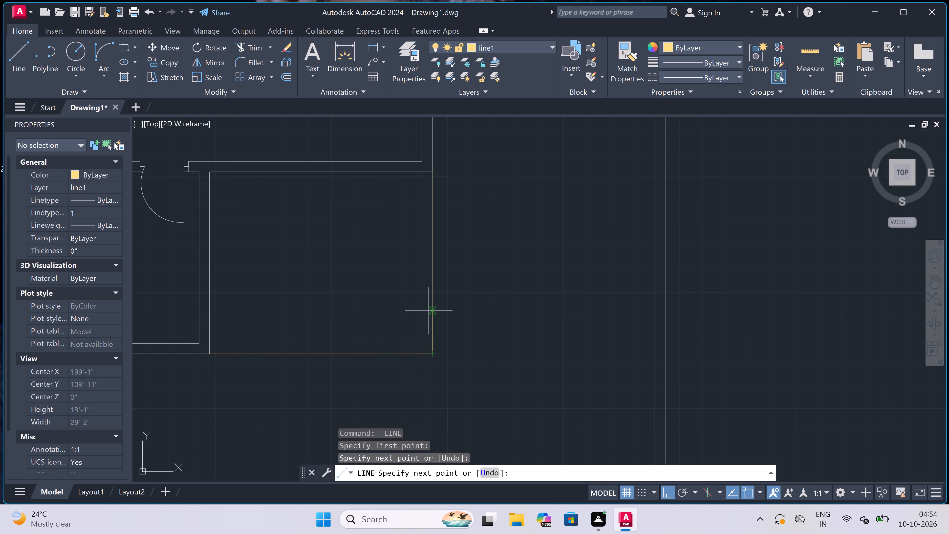
key("3")
key("BackSpace")
type("4.5\"")
key("space")
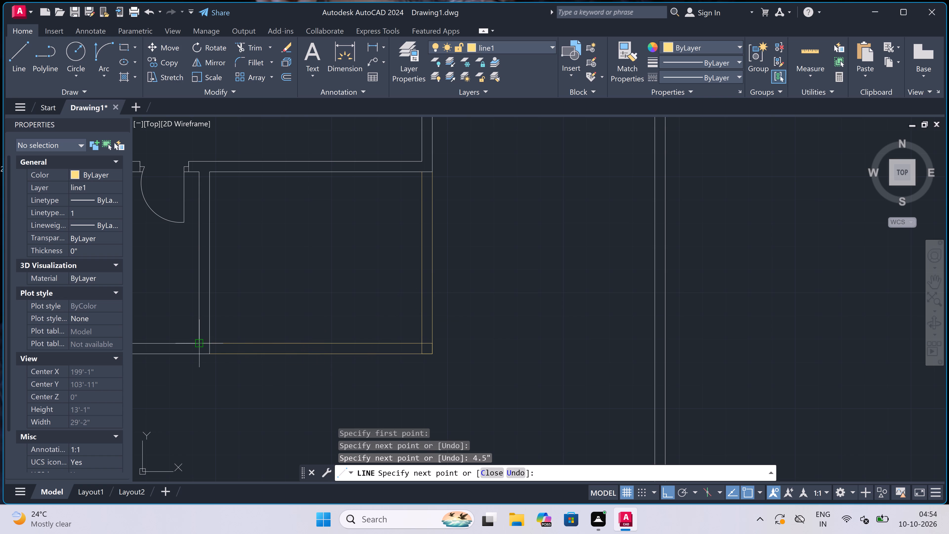
left_click(210, 342)
key("Escape")
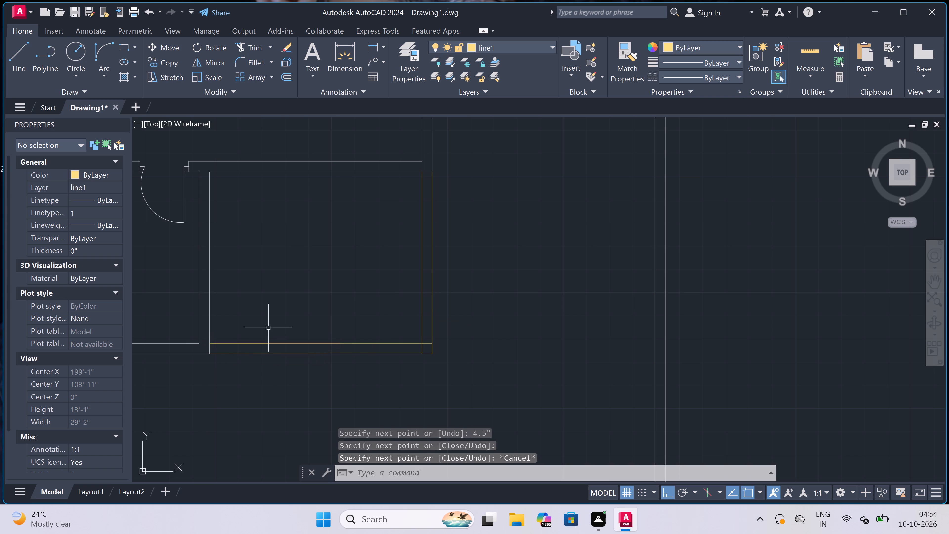
Trim the overlapping line segments where the south and east strips meet at the open area's south-east corner.
type("tr")
key("space")
scroll(427, 346, "up", 1)
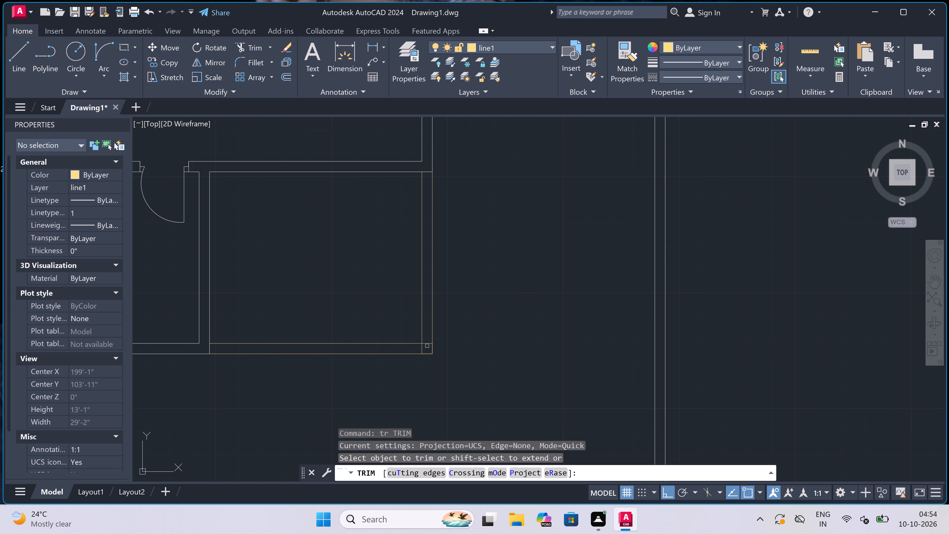
scroll(427, 346, "up", 2)
left_click_drag(430, 326, 429, 329)
left_click(398, 376)
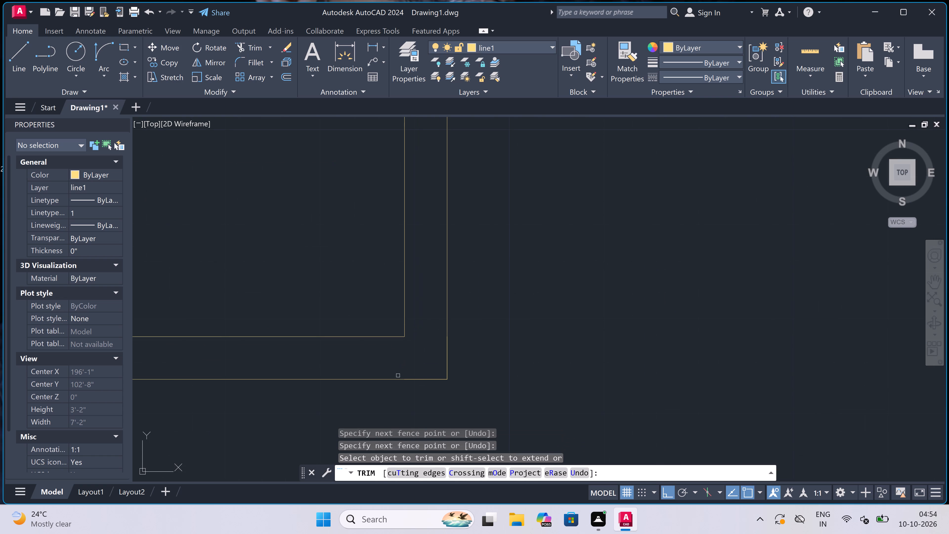
key("Escape")
Offset the east wall line of the south-west room 6' to the west.
scroll(401, 348, "down", 5)
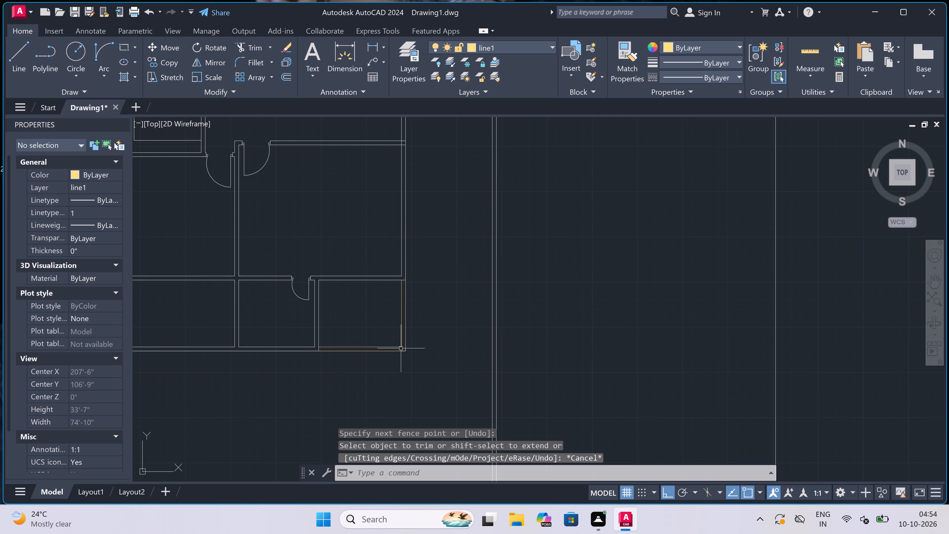
scroll(392, 328, "down", 4)
scroll(348, 333, "up", 3)
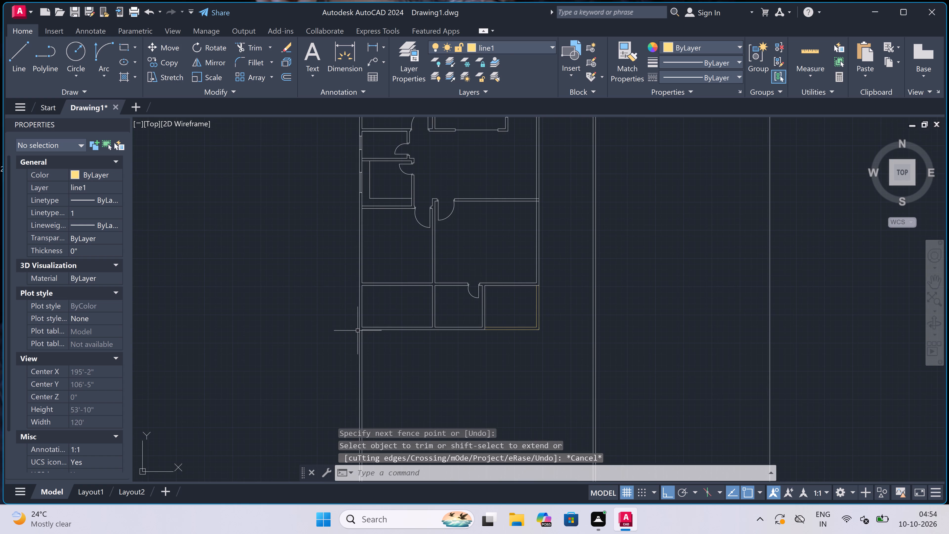
scroll(374, 322, "up", 3)
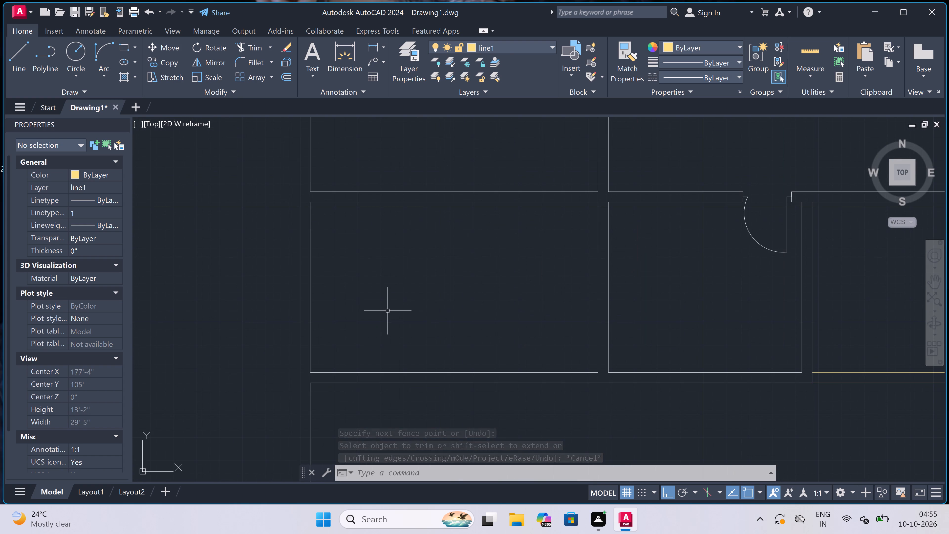
type("o")
key("space")
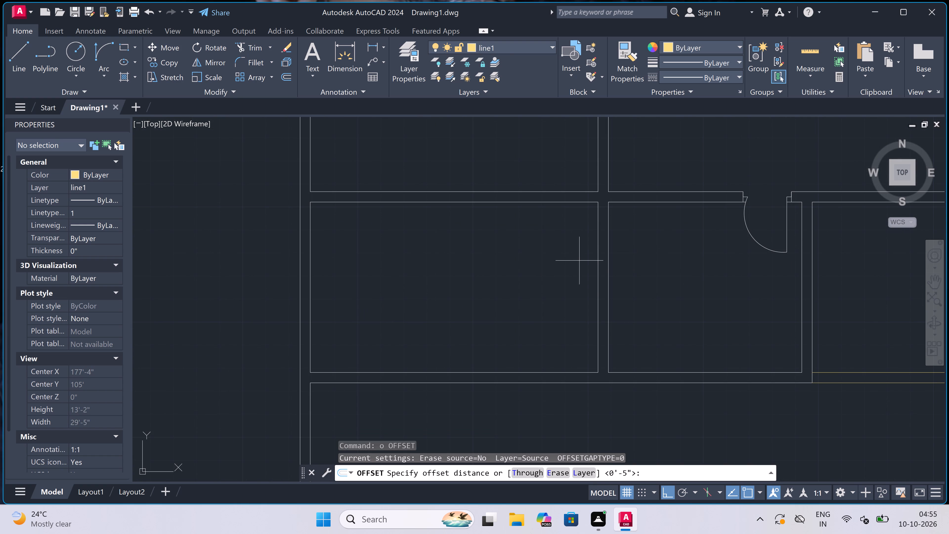
left_click(598, 268)
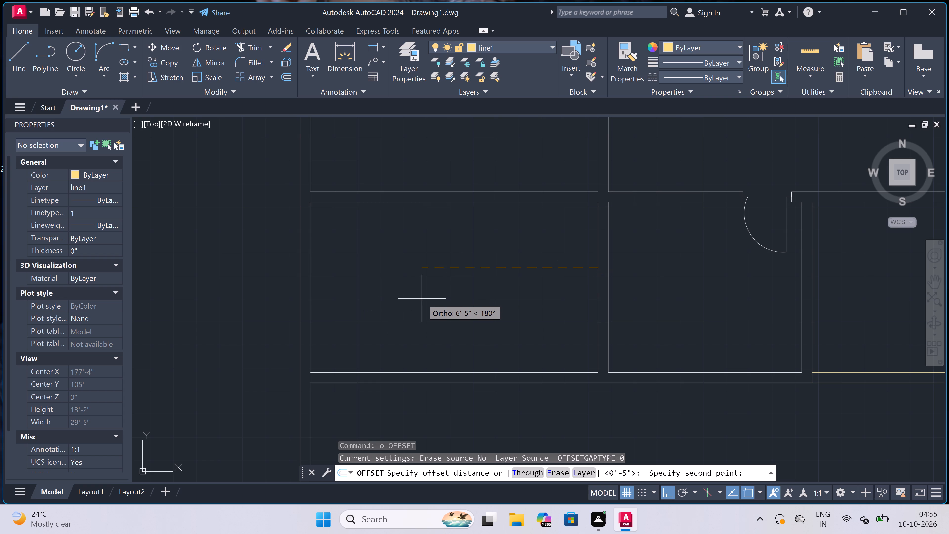
type("6'")
key("space")
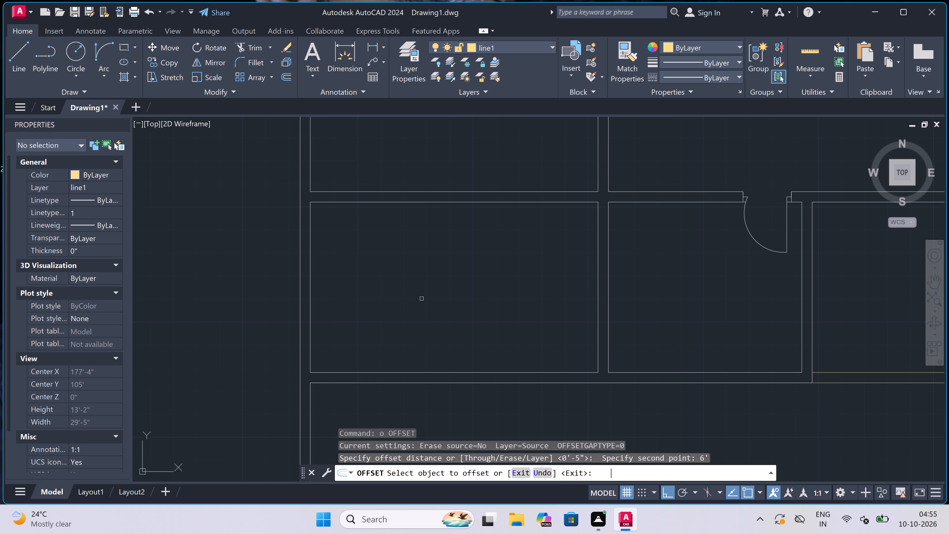
left_click(598, 266)
left_click(435, 299)
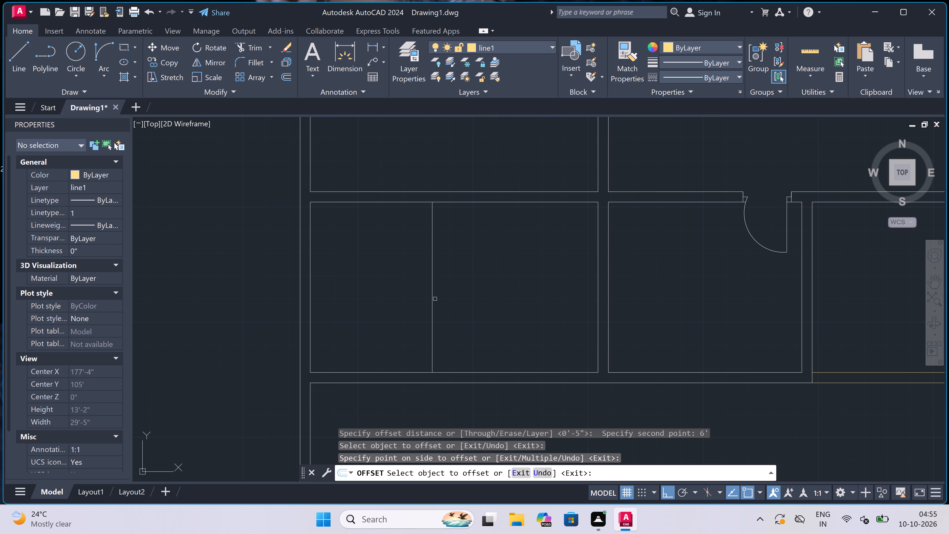
key("Escape")
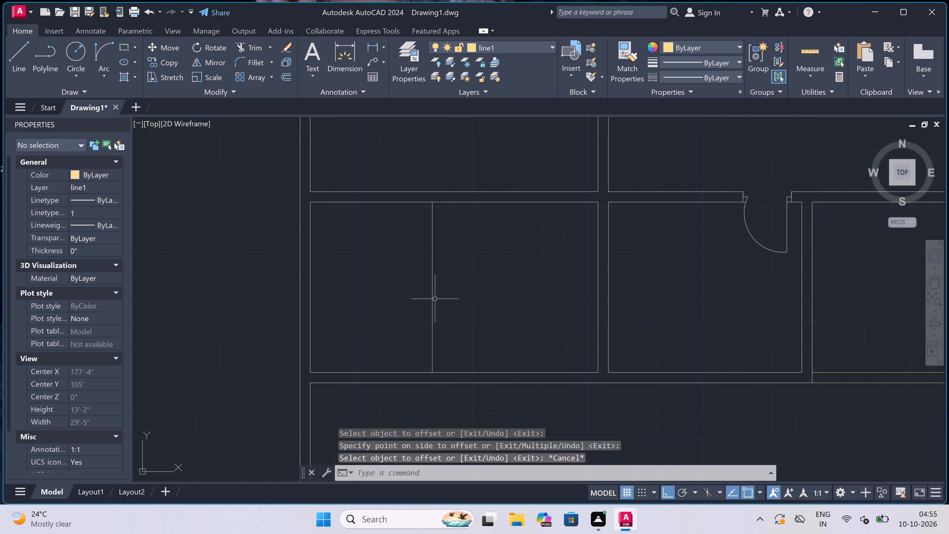
Offset the new line in the south-west room 4.5" to the west to form a partition.
key("space")
left_click(433, 298)
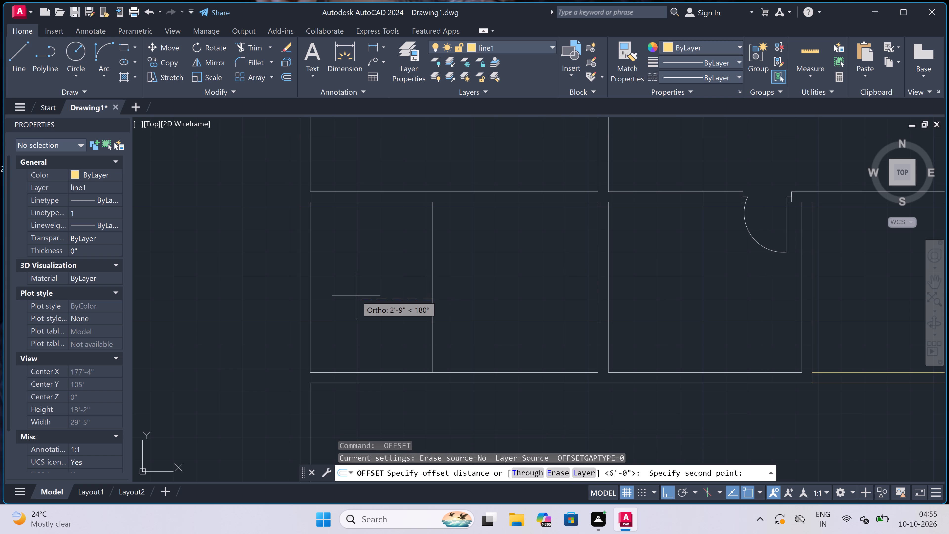
key("4")
type(".5\"")
key("space")
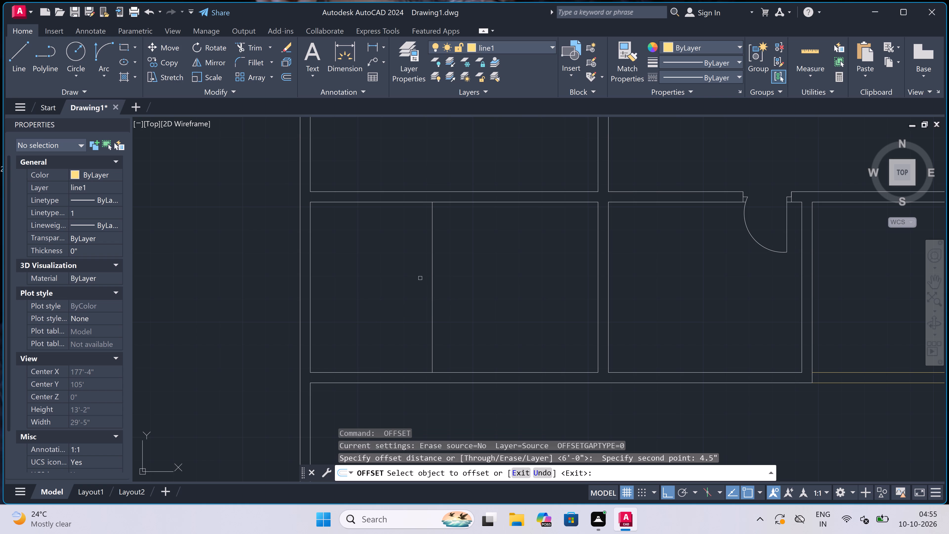
left_click(431, 269)
left_click(404, 270)
key("Escape")
Extend the new partition's west line to the outer south wall line and the upper partition's south line to the outer west wall line.
type("ex")
key("space")
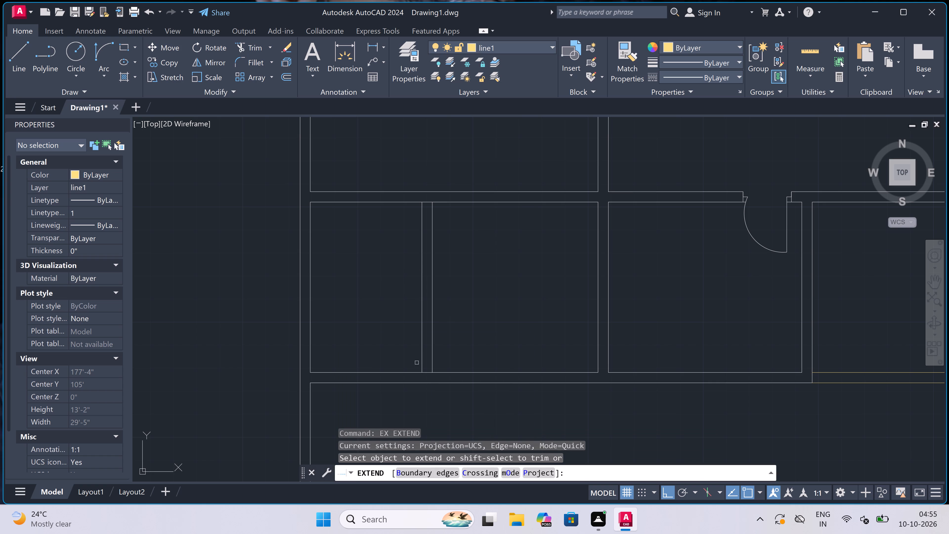
left_click(421, 361)
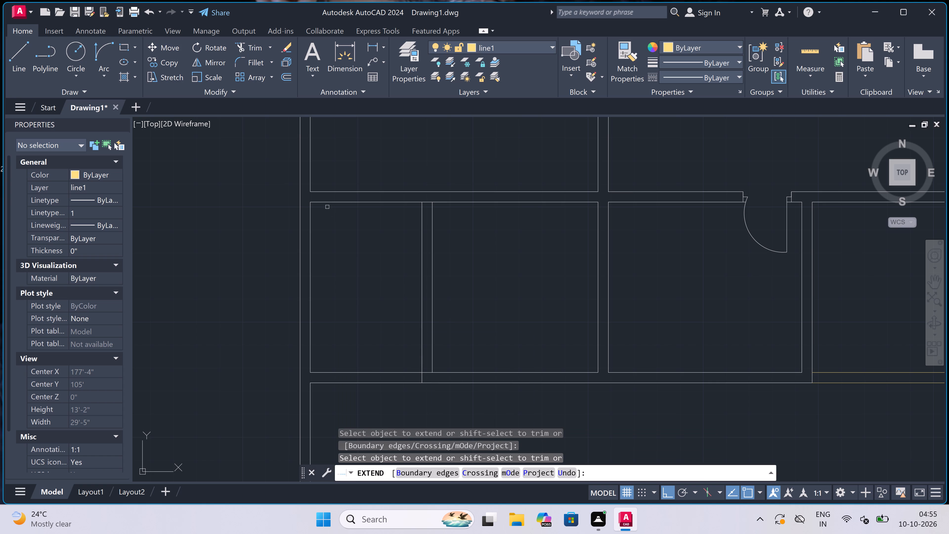
left_click(324, 201)
key("Escape")
Trim away the west and south wall lines west of the new partition, including the leftover west wall line running further south.
type("tr")
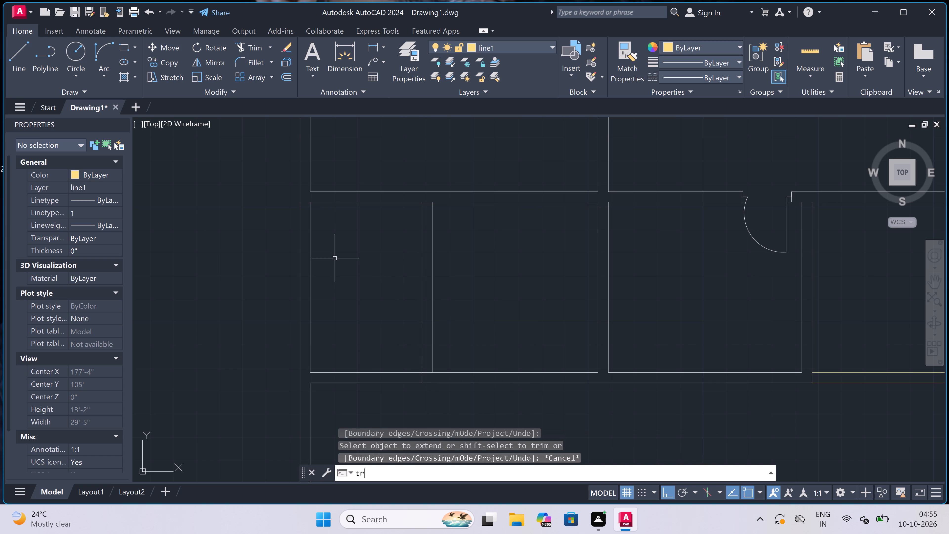
key("space")
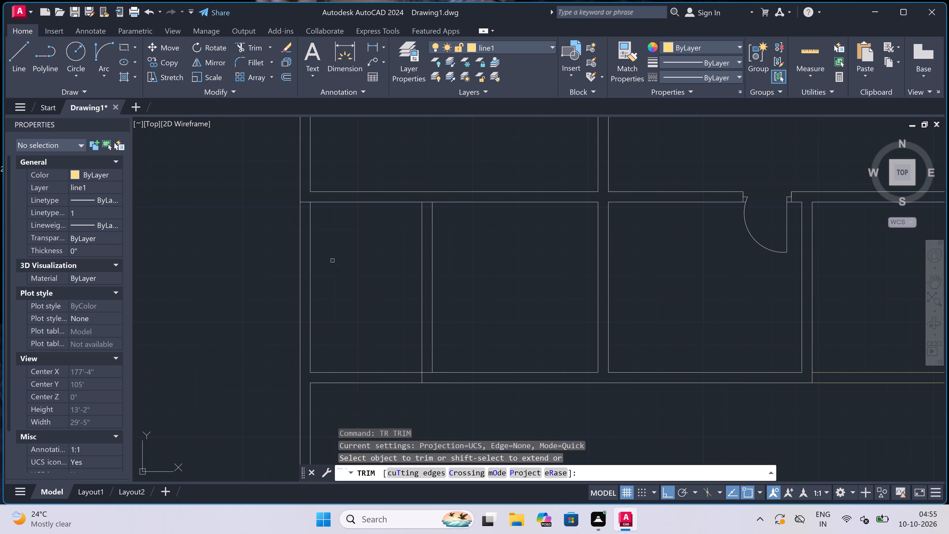
scroll(332, 261, "down", 1)
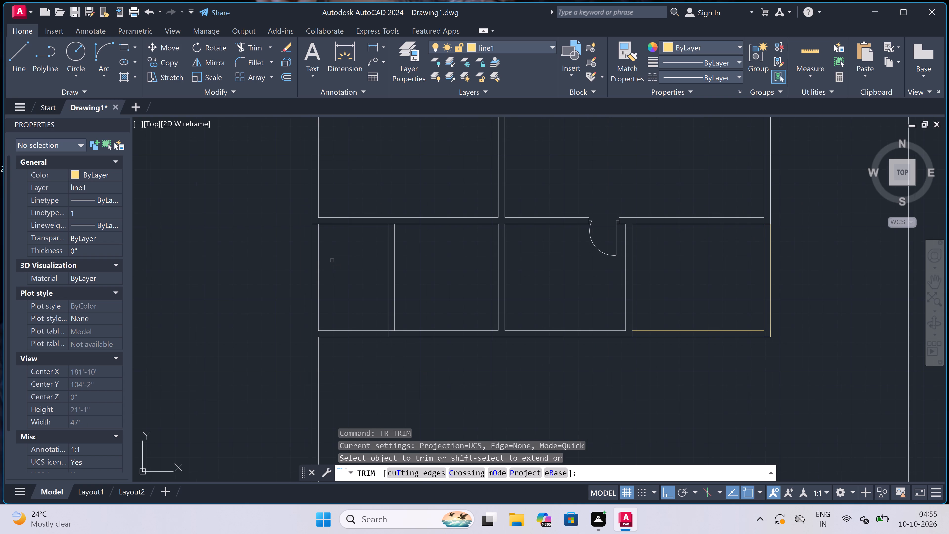
left_click(332, 261)
left_click(259, 267)
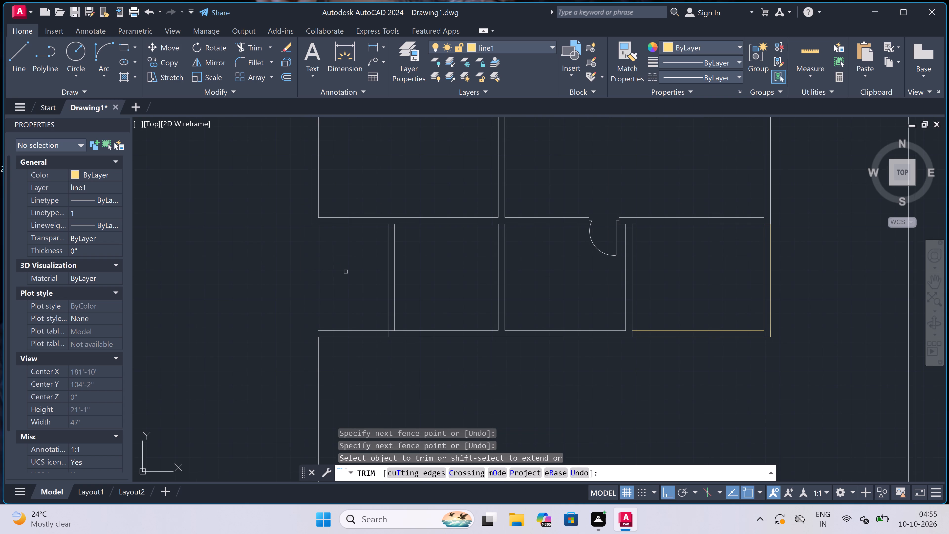
left_click(346, 272)
left_click(350, 347)
scroll(352, 312, "down", 4)
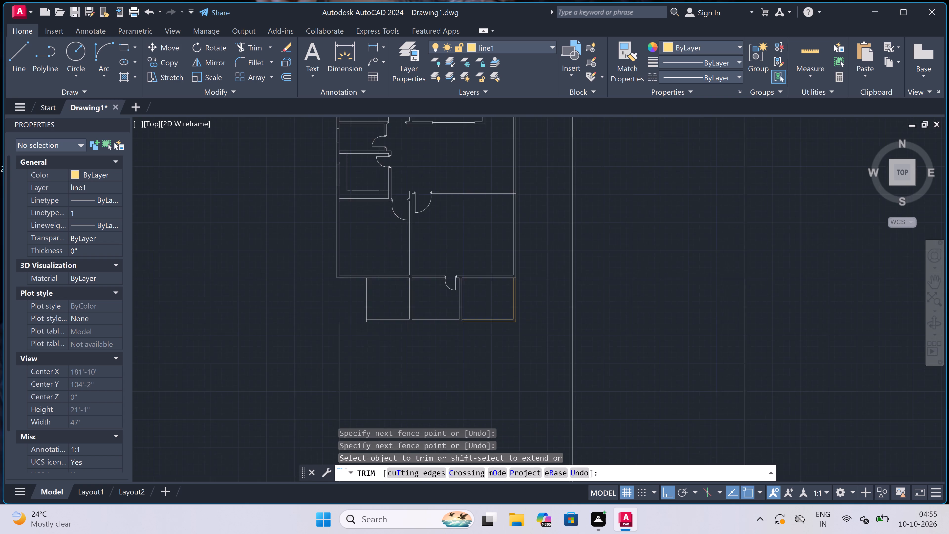
left_click(356, 340)
left_click(291, 340)
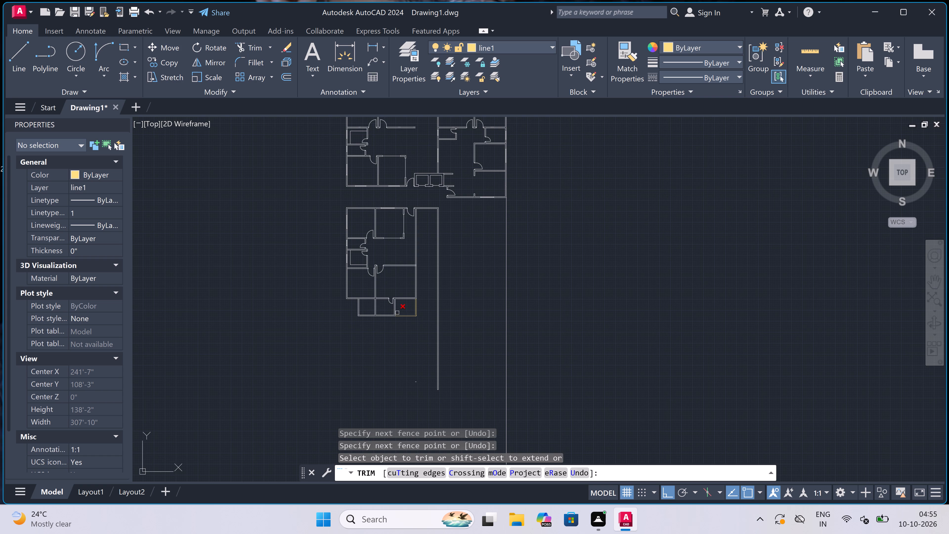
Trim the inner south wall line's leftover stub at the new partition's south-west corner.
scroll(357, 312, "up", 7)
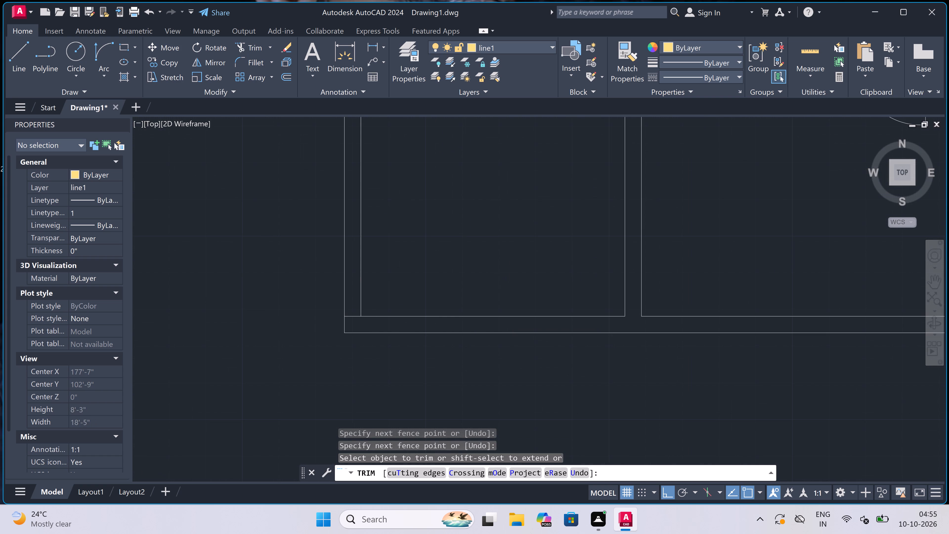
scroll(366, 325, "up", 2)
left_click(315, 318)
left_click(311, 254)
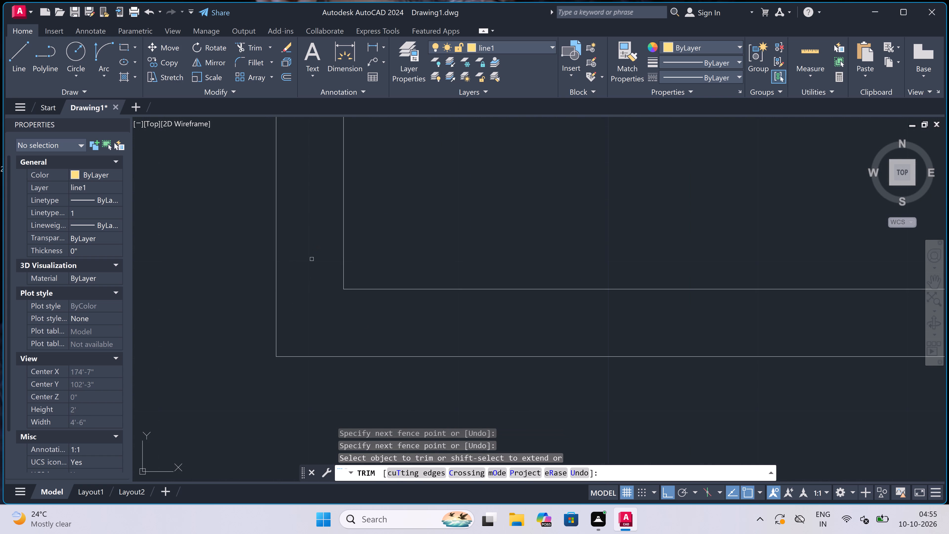
scroll(315, 351, "down", 5)
key("Escape")
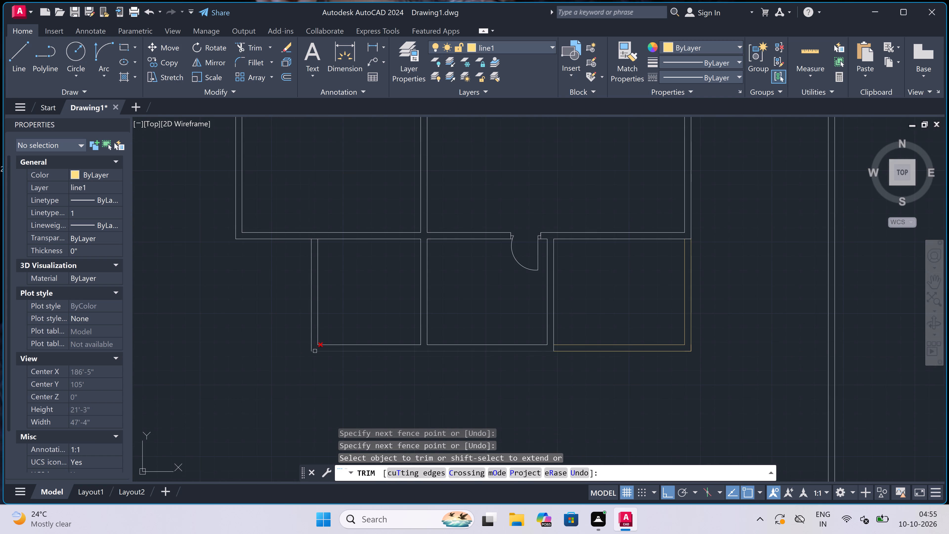
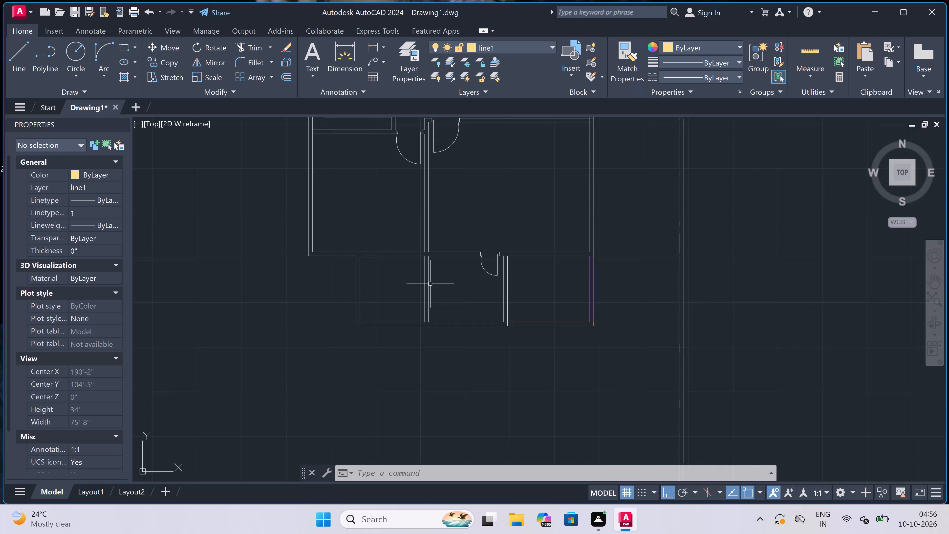
Draw a line 3'10" south from the large west room's outer south-west corner, then east to the small south-west room's outer west wall.
scroll(430, 284, "down", 1)
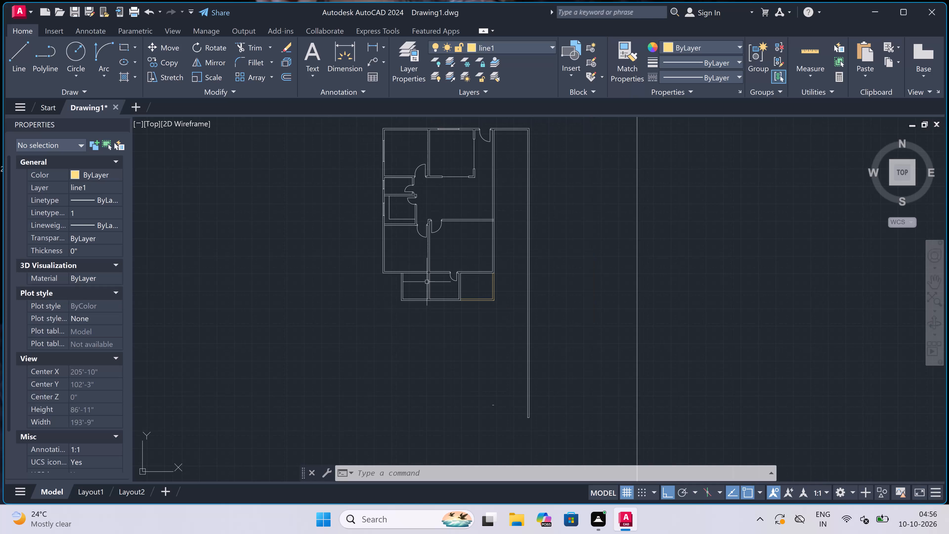
scroll(399, 274, "up", 1)
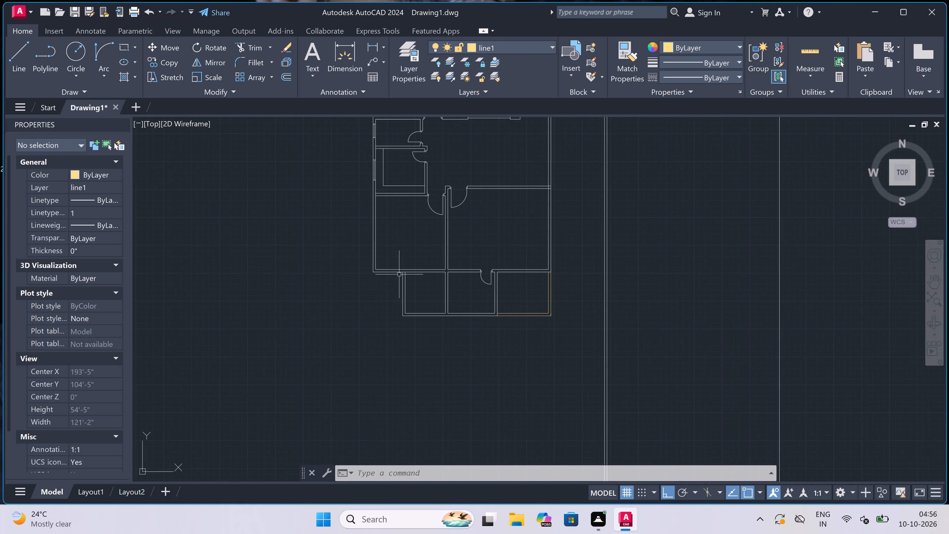
scroll(399, 274, "up", 2)
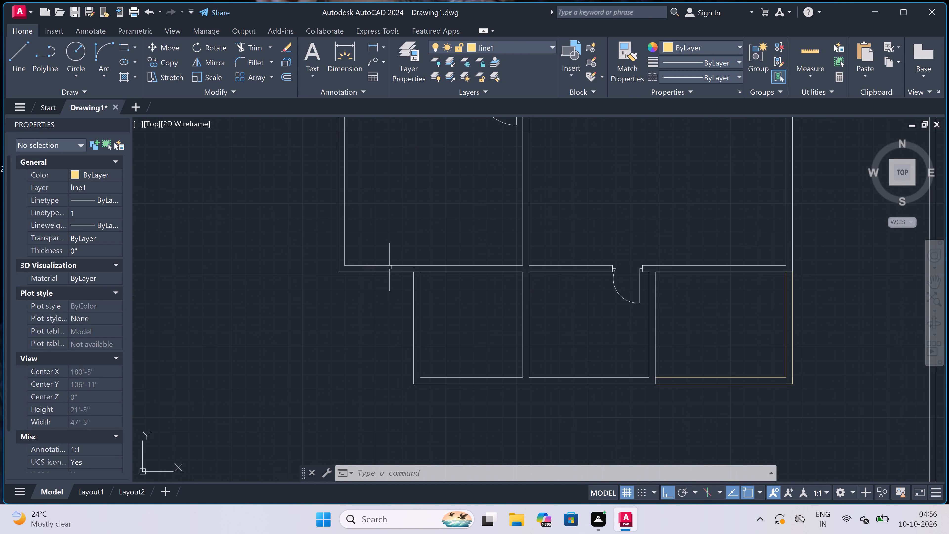
key("l")
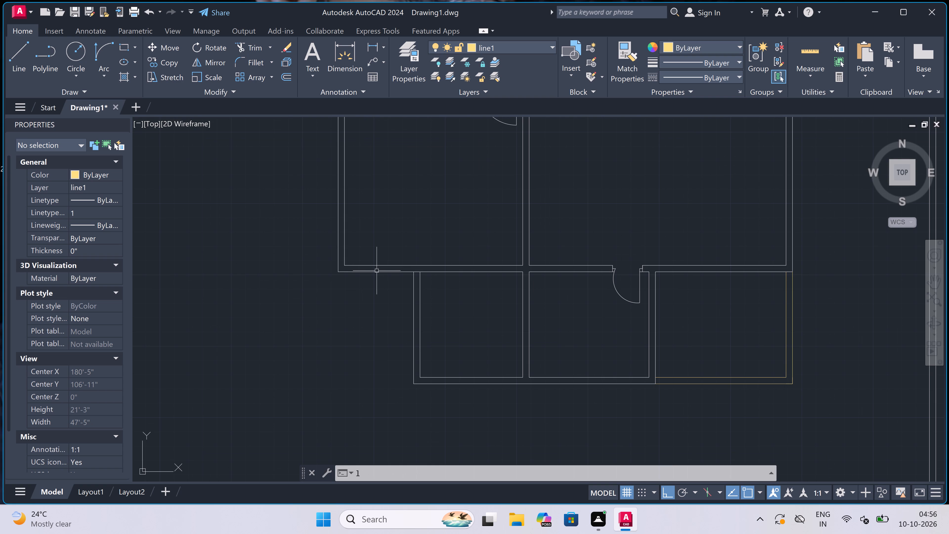
key("space")
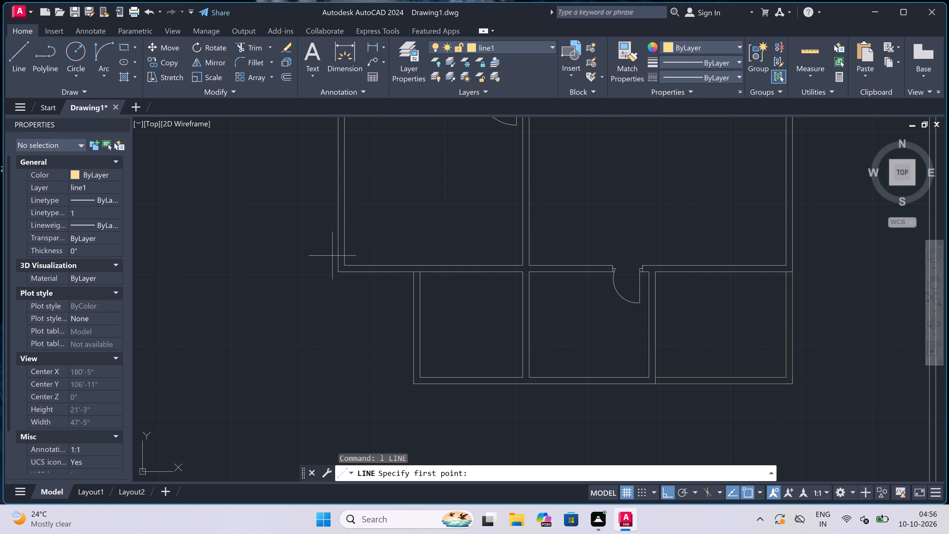
left_click(340, 273)
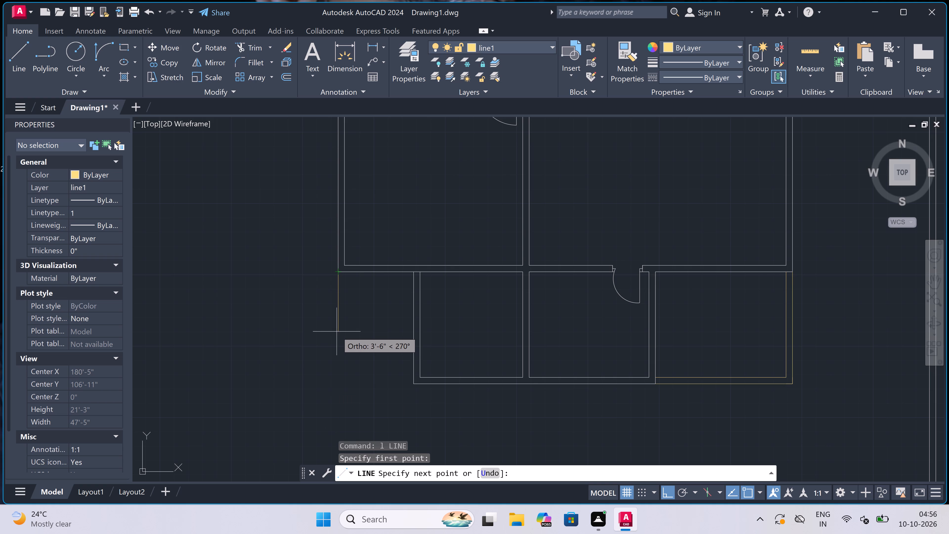
type("3'1")
key("0")
type("\"")
key("space")
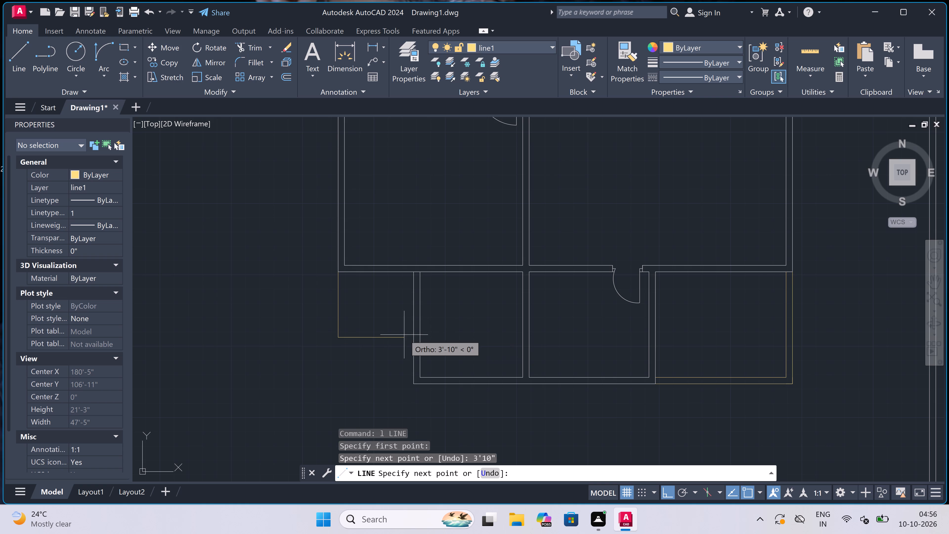
scroll(398, 334, "up", 1)
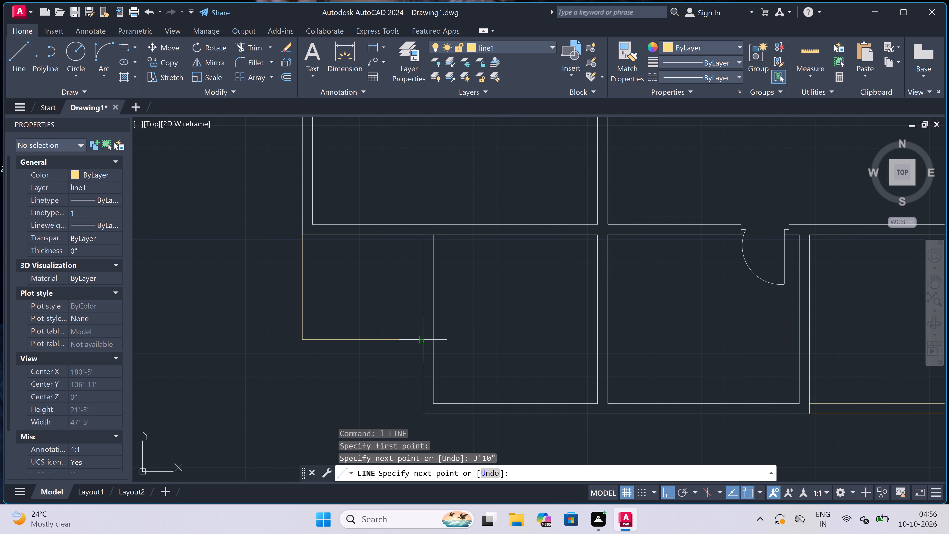
left_click(422, 339)
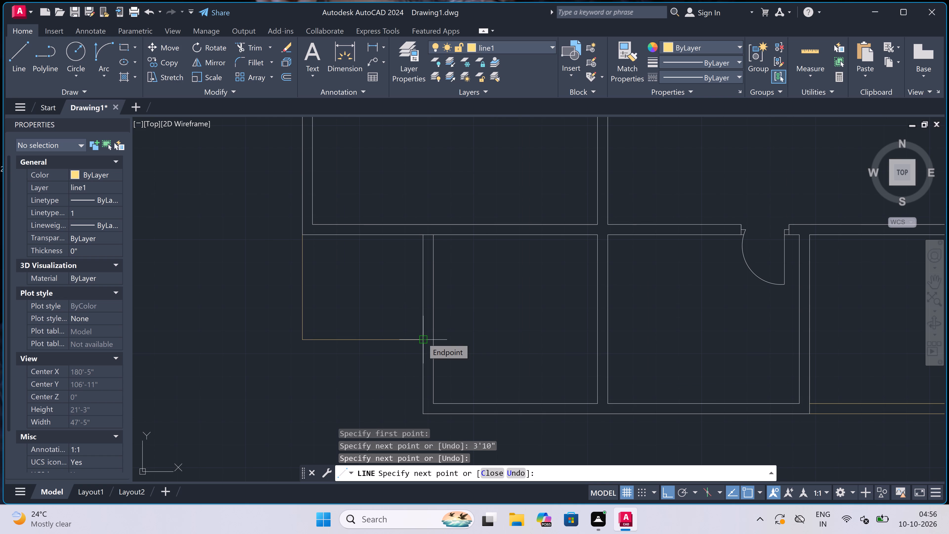
scroll(422, 338, "up", 1)
key("Escape")
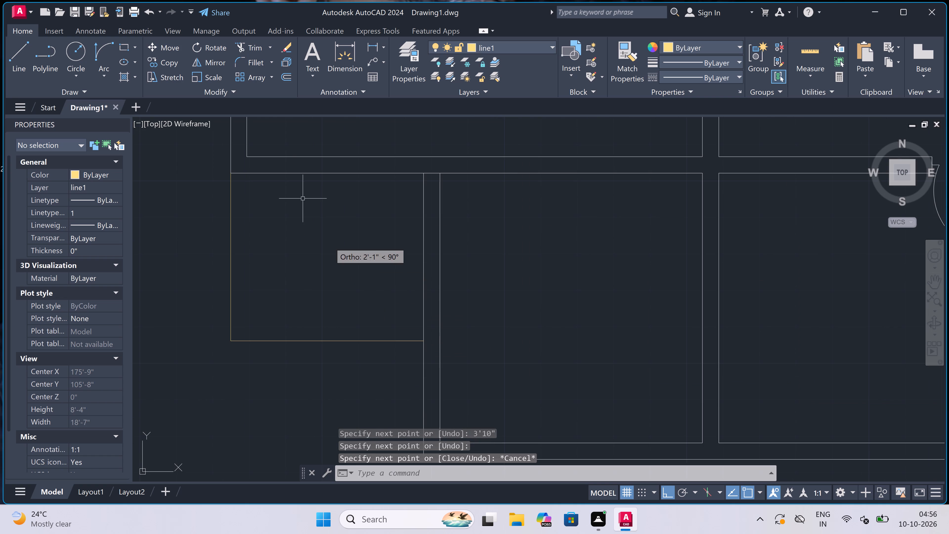
Draw the inner wall lines of the new south-west area, 4.5" inside its west and south outline.
key("space")
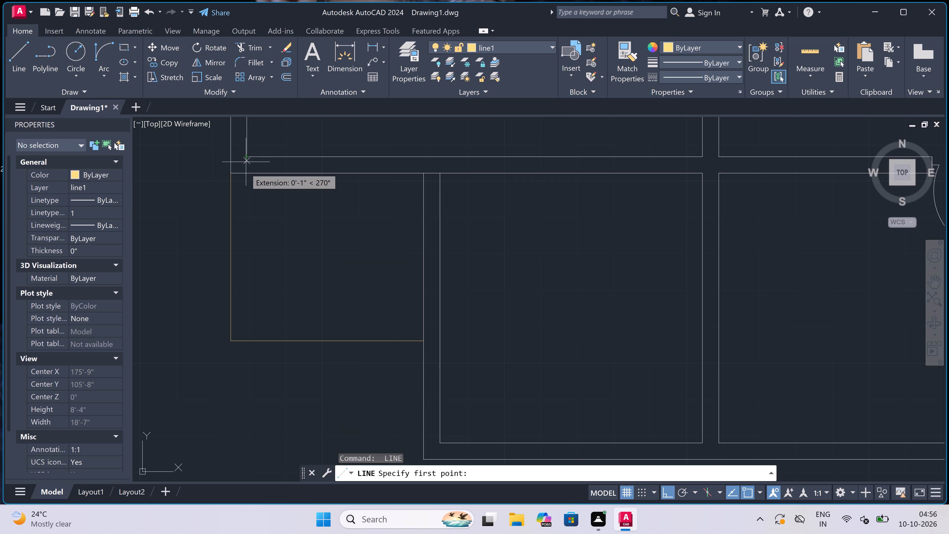
left_click(244, 177)
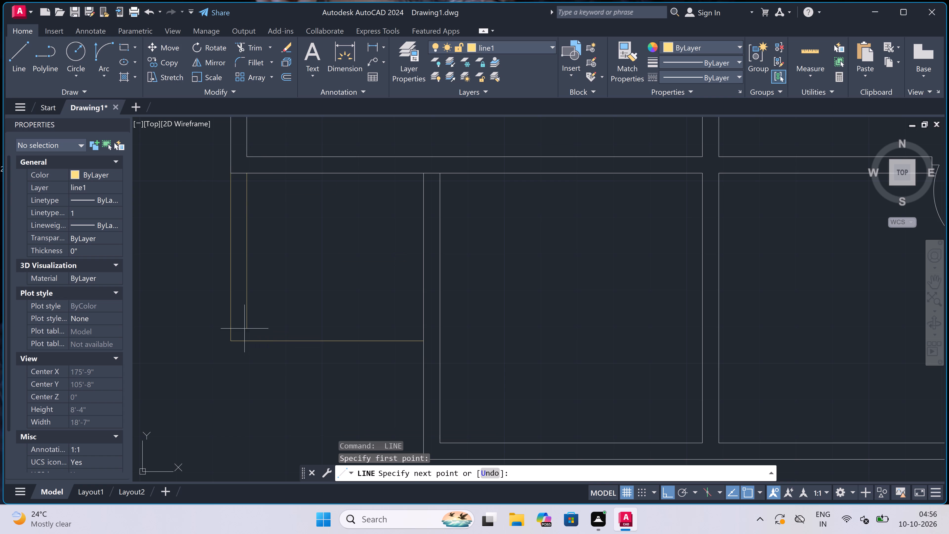
left_click(249, 339)
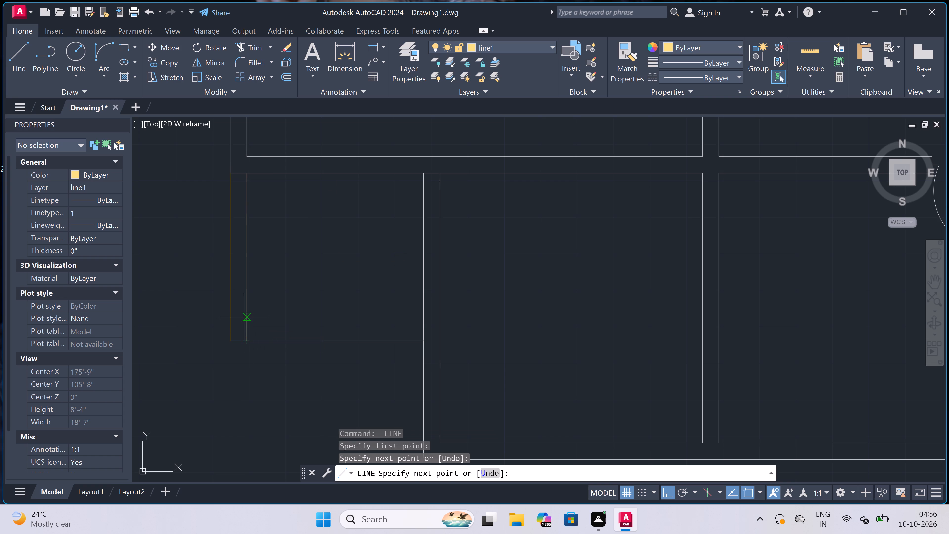
type("4.5\"")
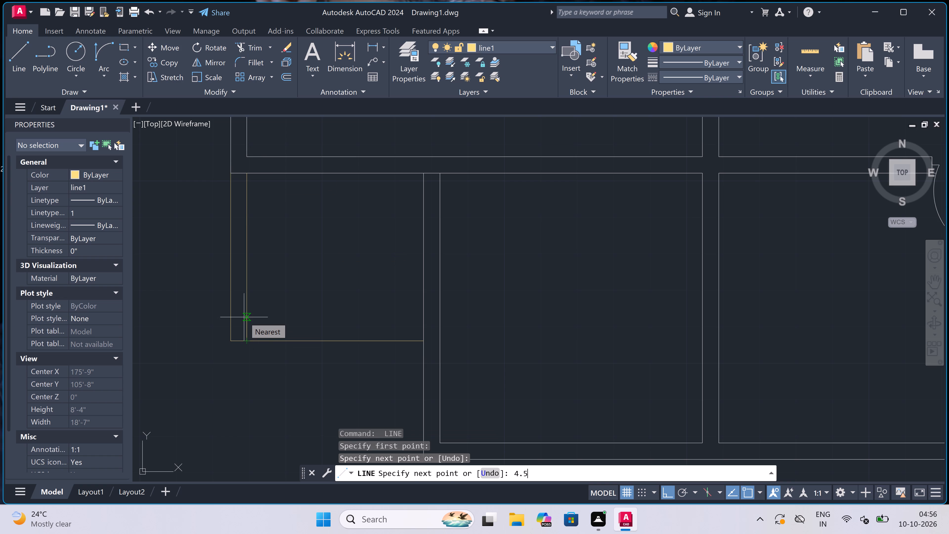
key("space")
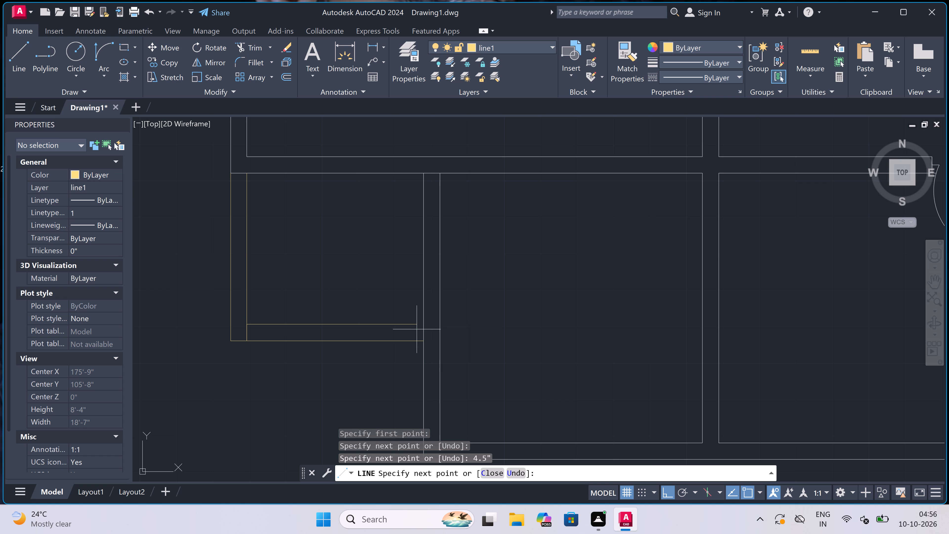
left_click(424, 326)
key("Escape")
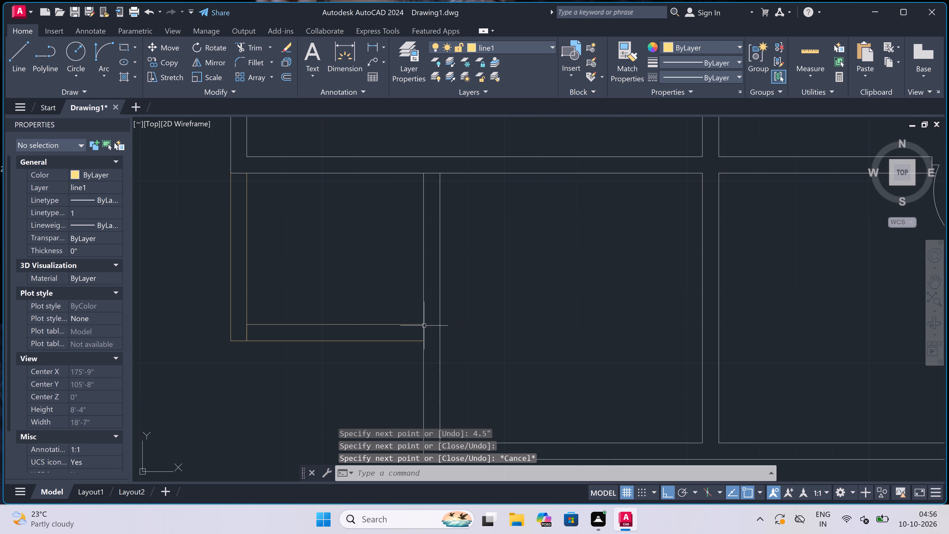
Trim the inner west line's stub below the inner south line at the new area's south-west corner.
key("t")
key("r")
key("space")
scroll(258, 334, "up", 2)
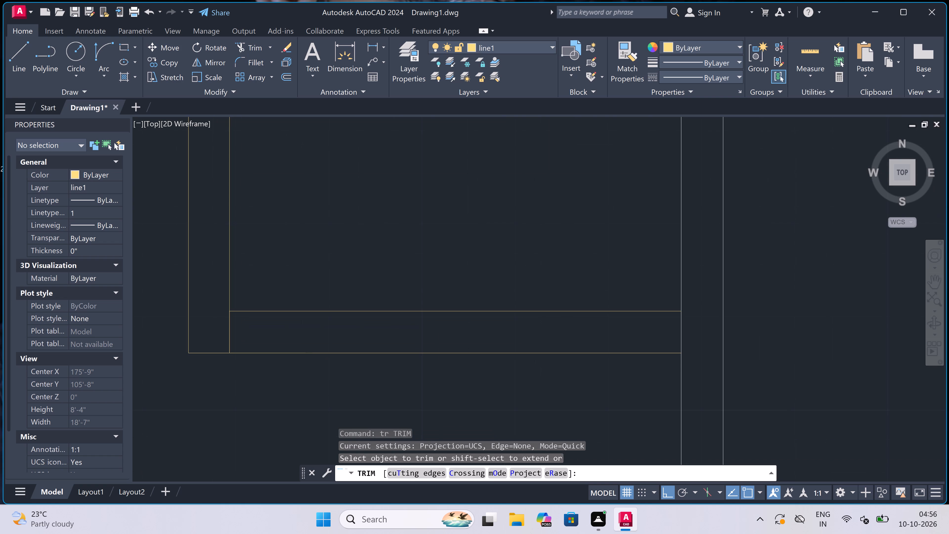
left_click(258, 333)
left_click(222, 329)
scroll(268, 340, "down", 4)
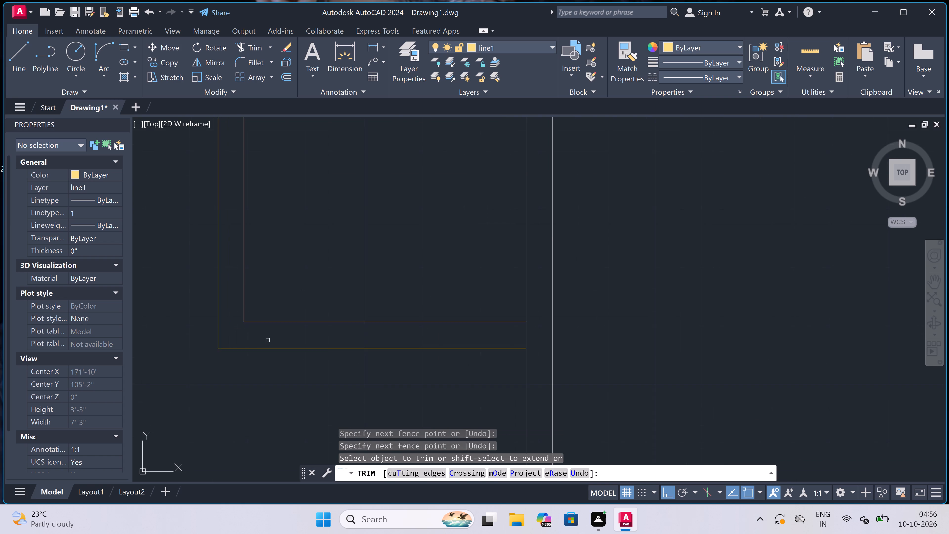
scroll(268, 340, "down", 1)
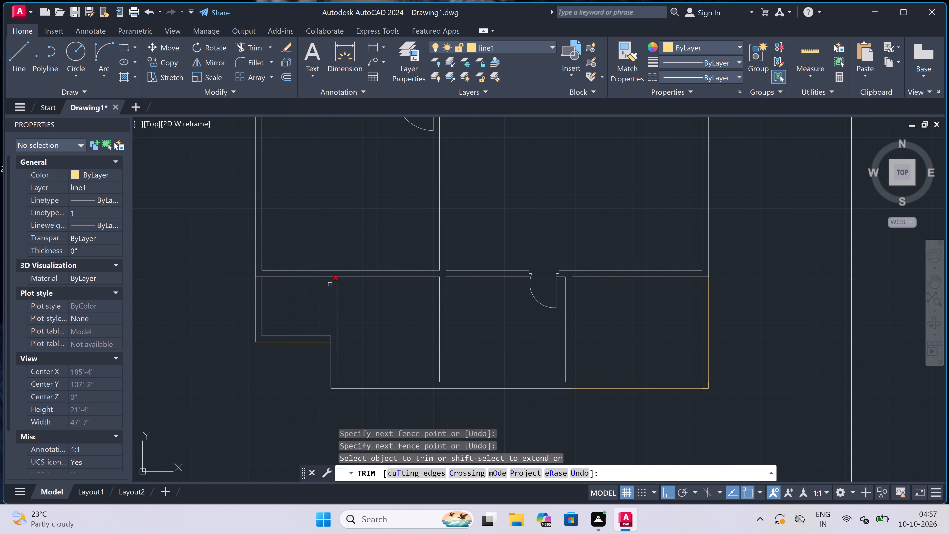
scroll(324, 273, "up", 1)
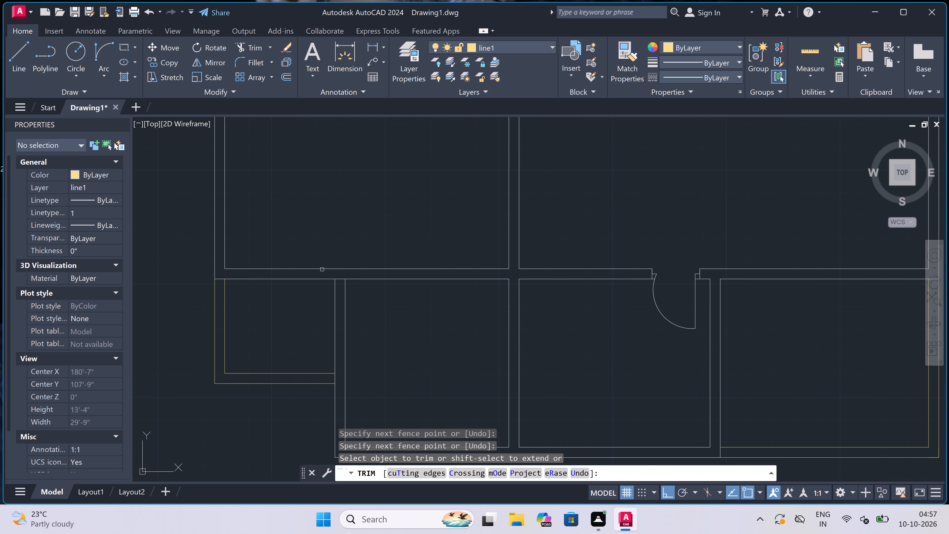
scroll(295, 229, "up", 1)
key("Escape")
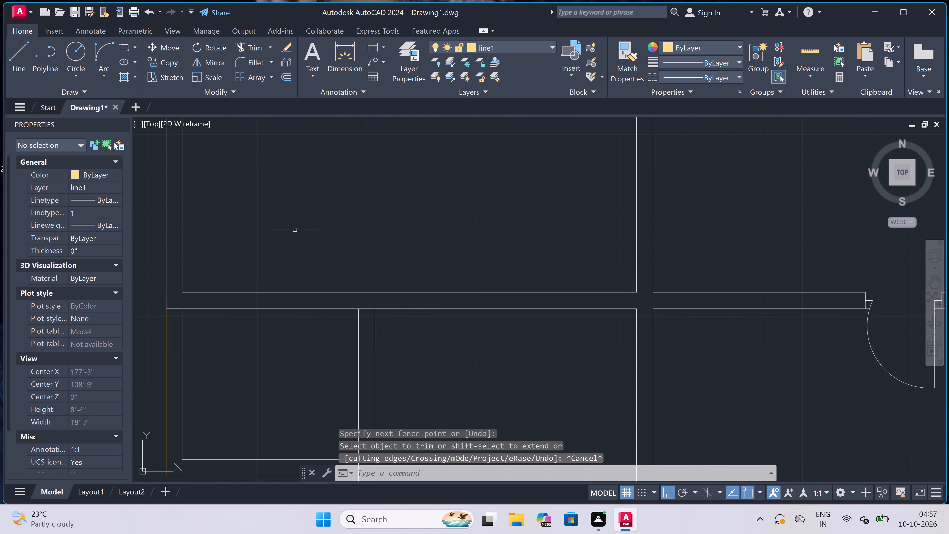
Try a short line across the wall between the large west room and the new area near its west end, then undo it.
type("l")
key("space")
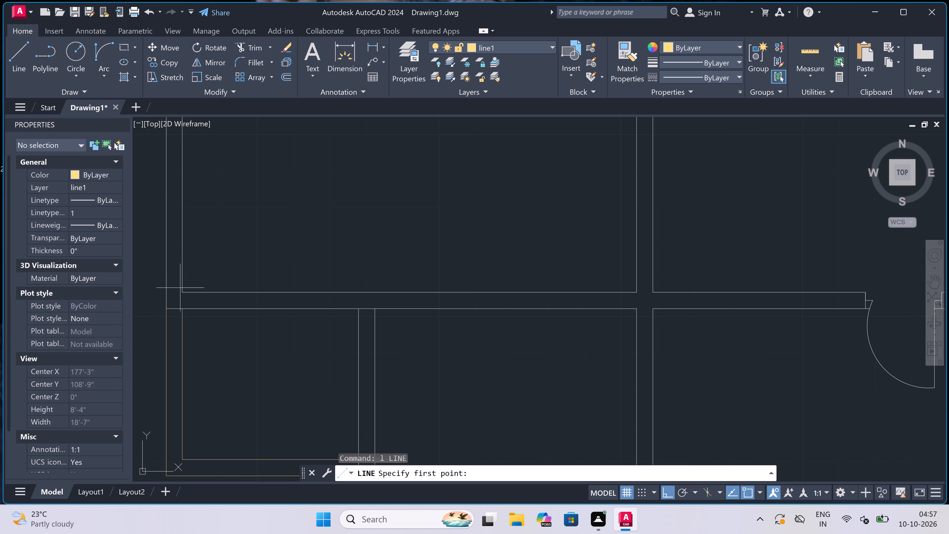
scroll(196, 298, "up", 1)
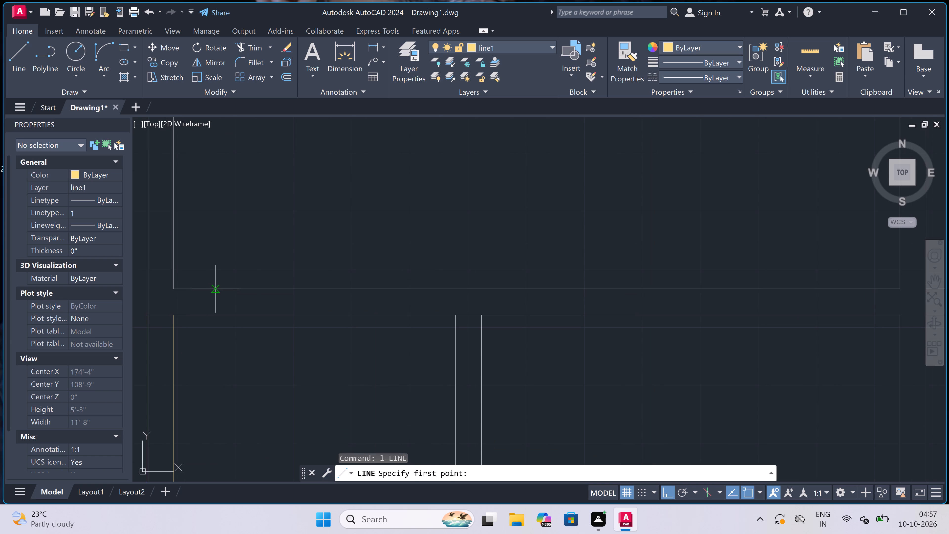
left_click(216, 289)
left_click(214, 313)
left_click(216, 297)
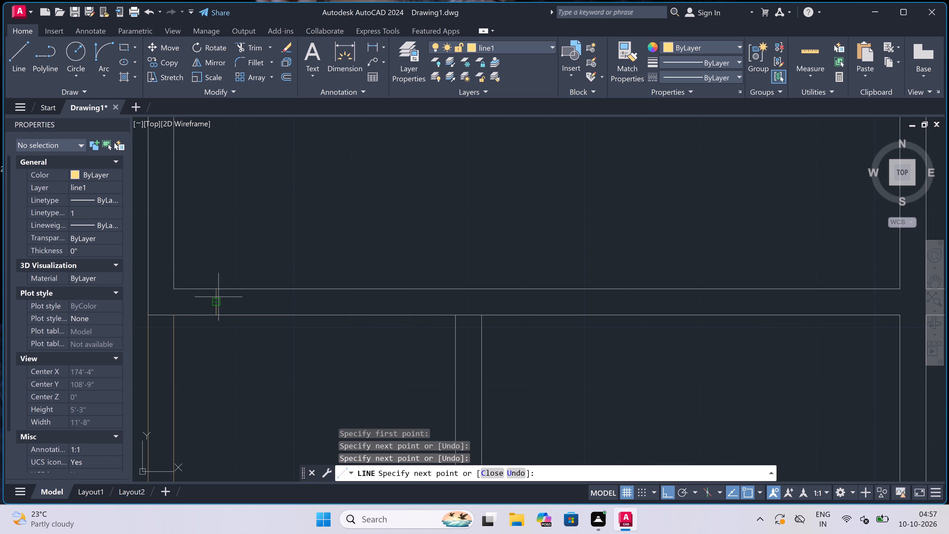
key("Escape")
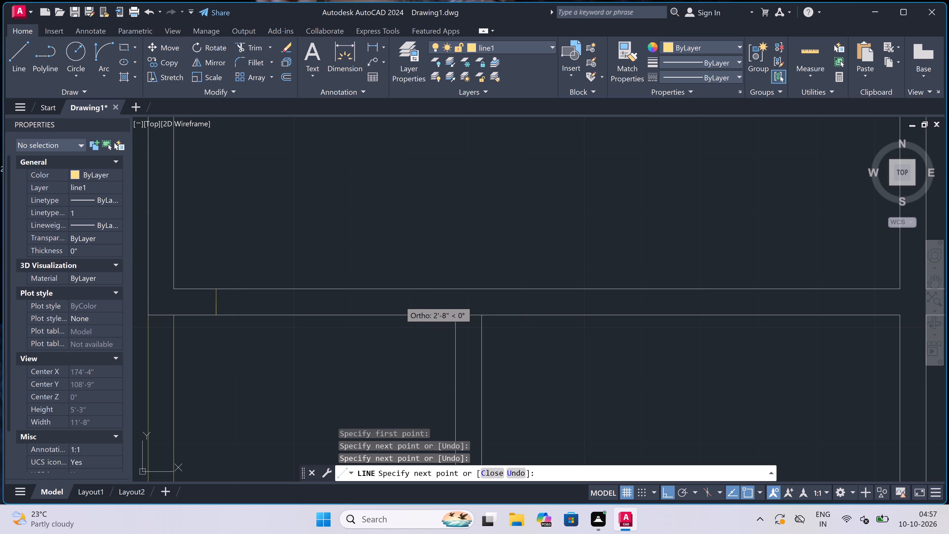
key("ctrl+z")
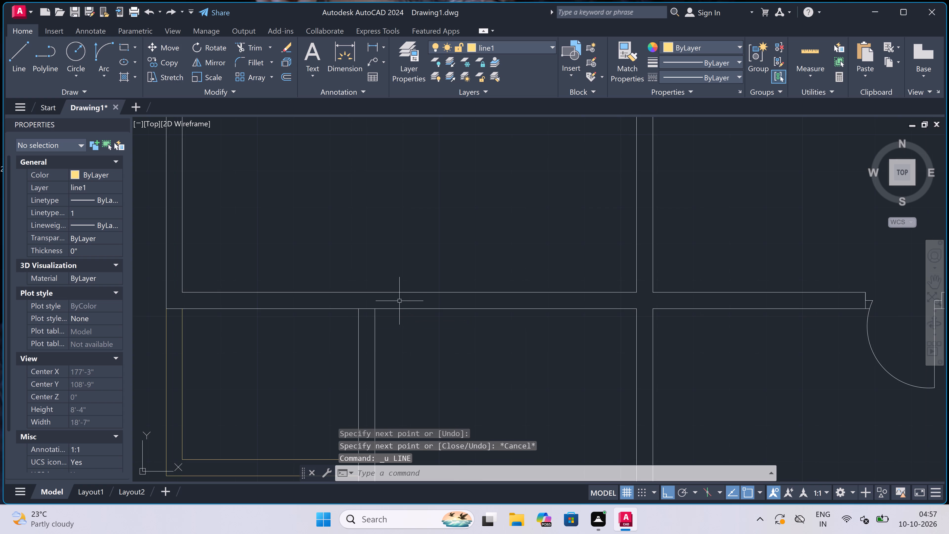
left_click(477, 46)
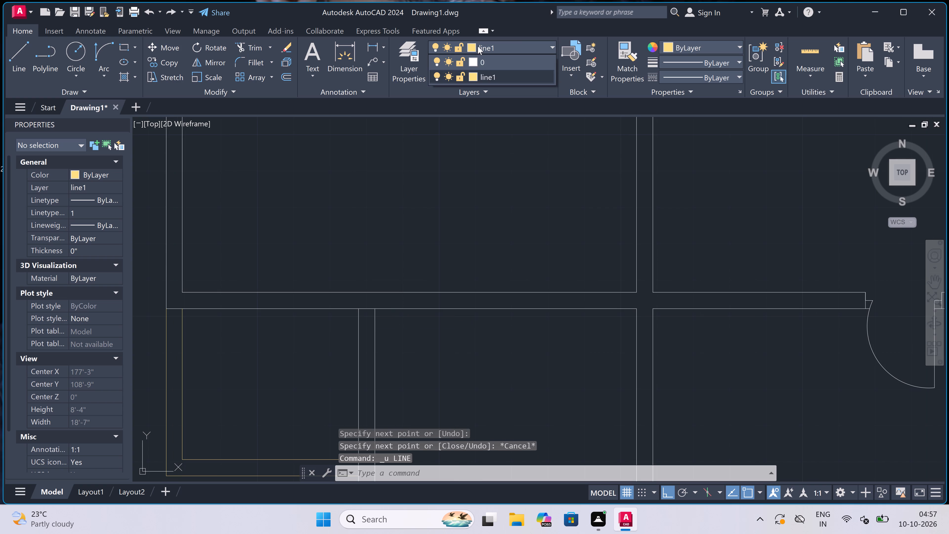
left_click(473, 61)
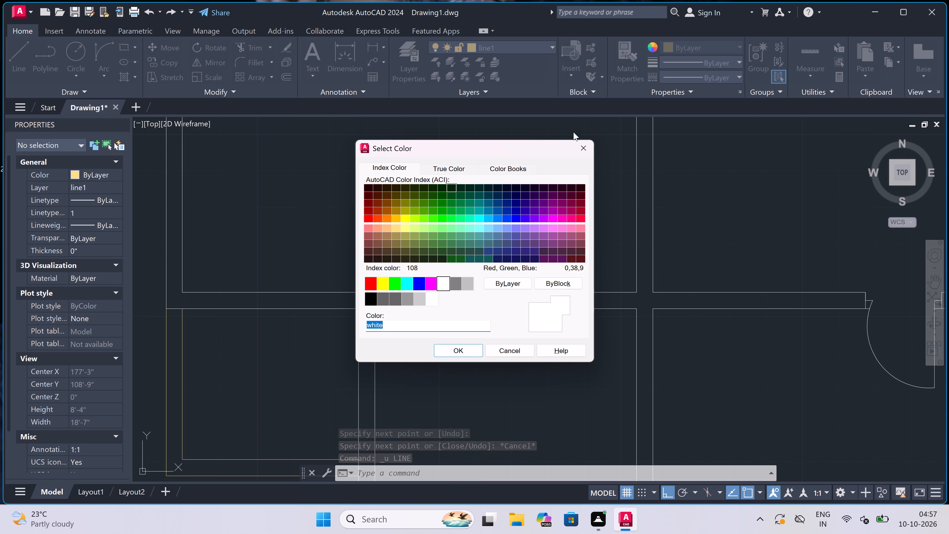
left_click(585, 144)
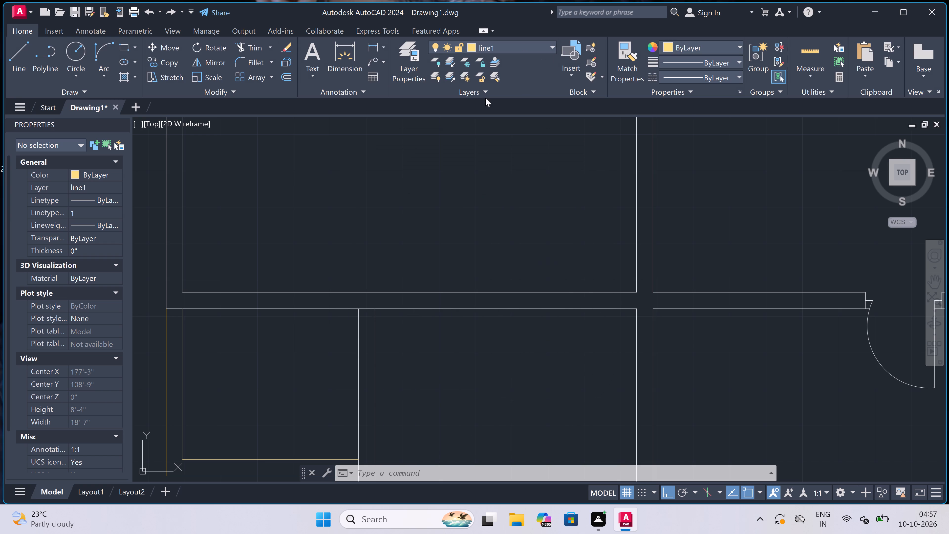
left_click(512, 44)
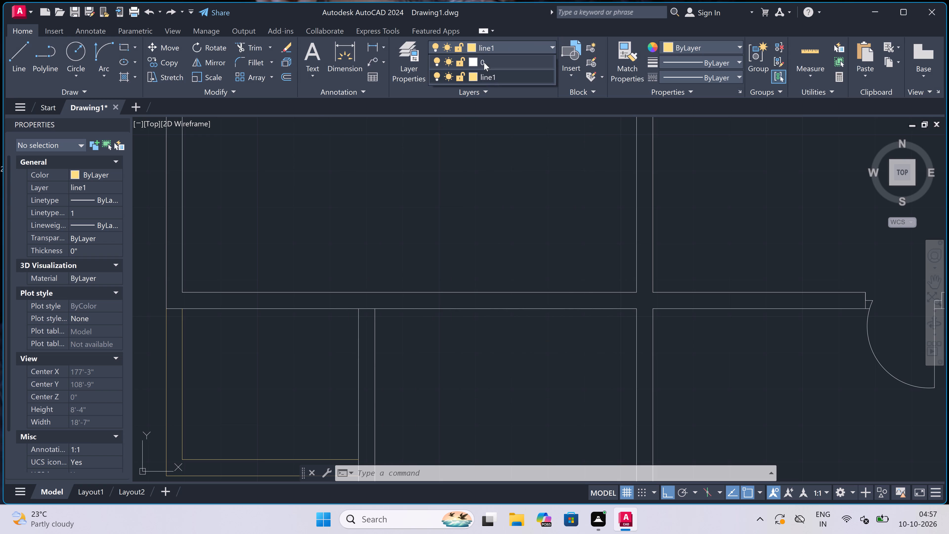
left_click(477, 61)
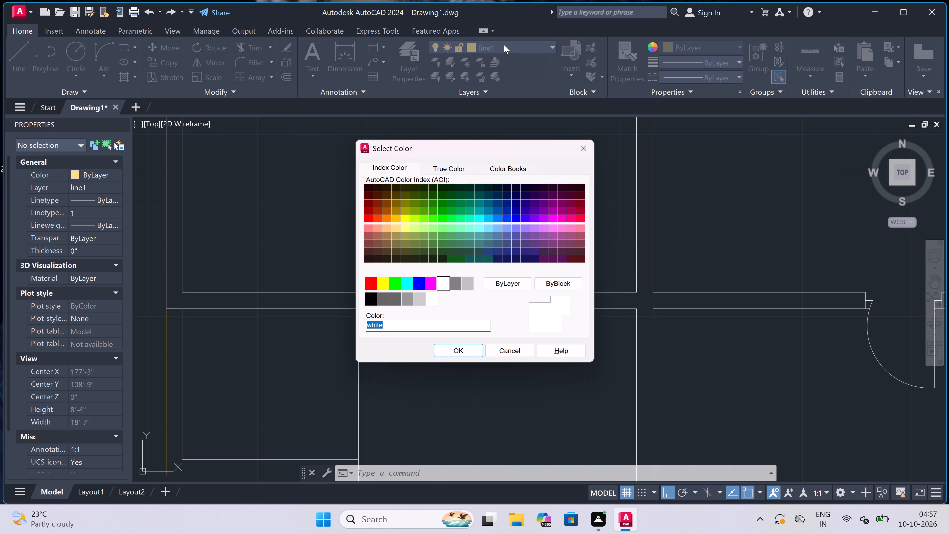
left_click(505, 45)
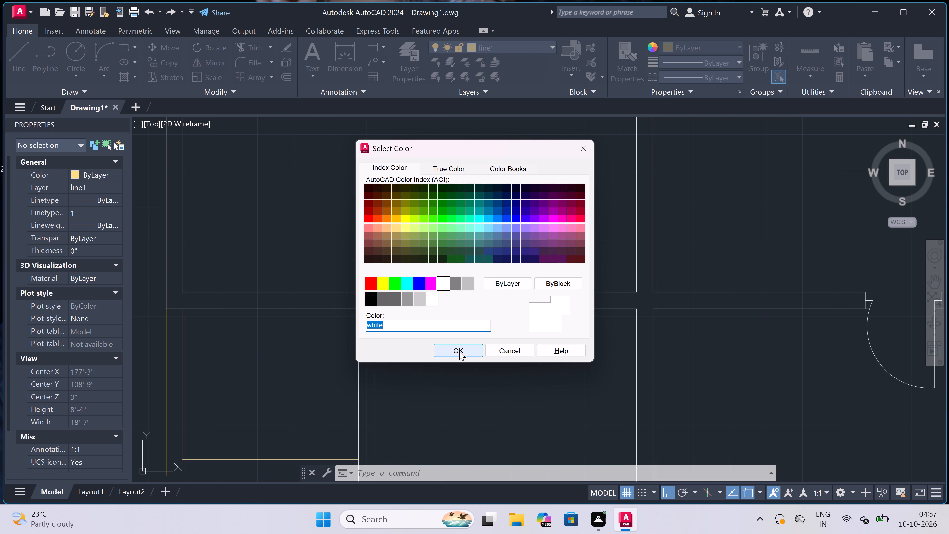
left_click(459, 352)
On layer 0, draw two jamb lines joined by a mid-wall line across the wall between the large west room and the south-west area.
left_click(476, 42)
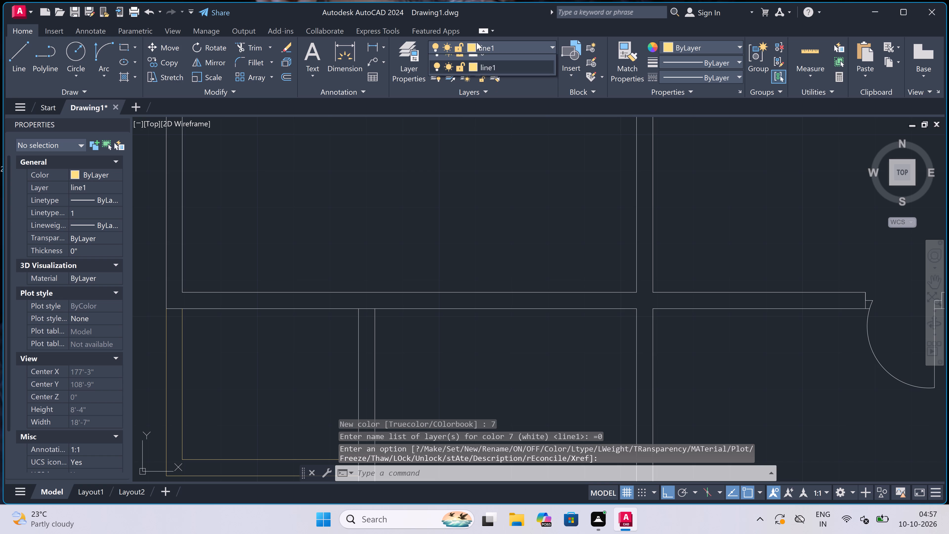
left_click(517, 60)
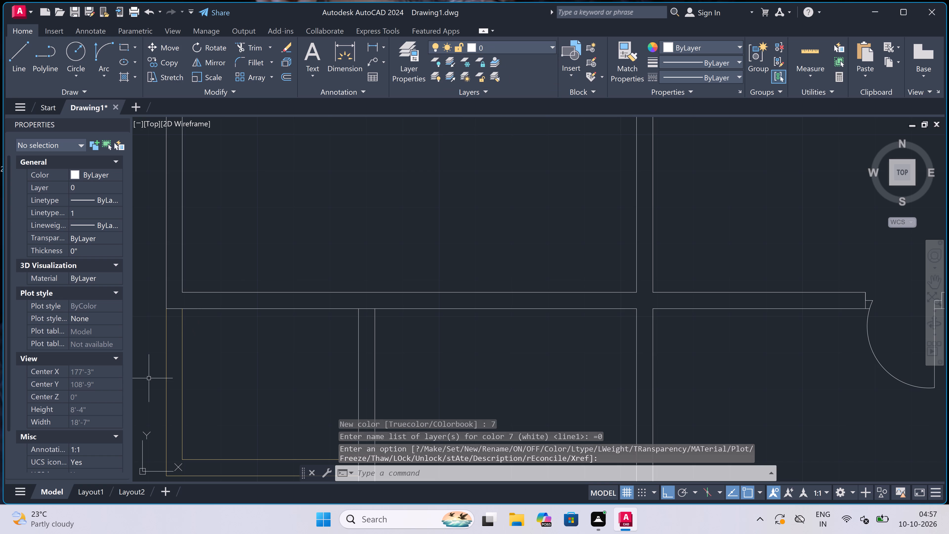
type("l")
key("space")
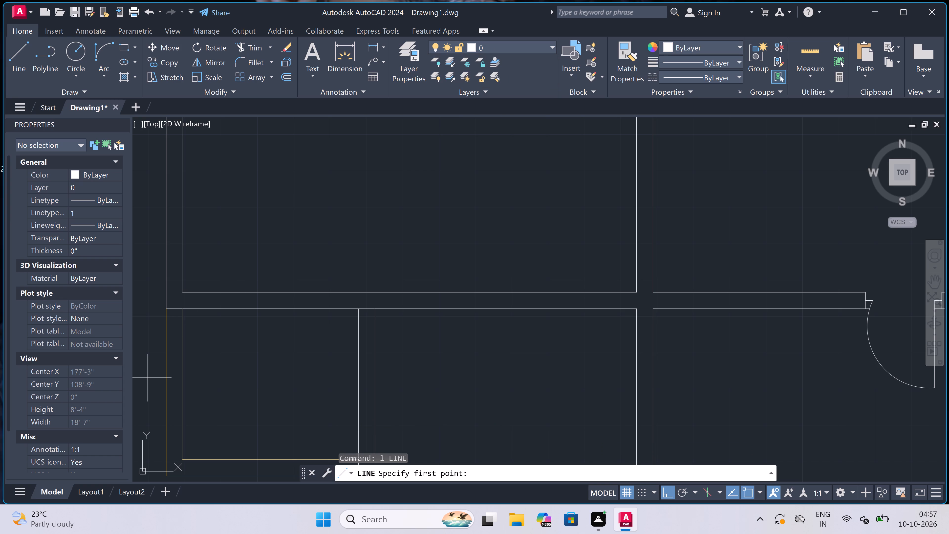
scroll(228, 310, "up", 1)
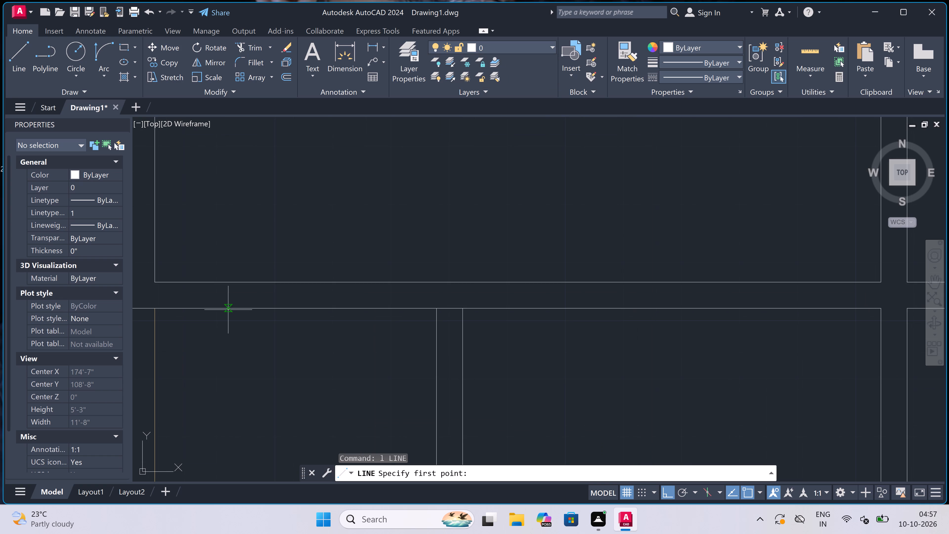
scroll(192, 310, "up", 1)
left_click(197, 307)
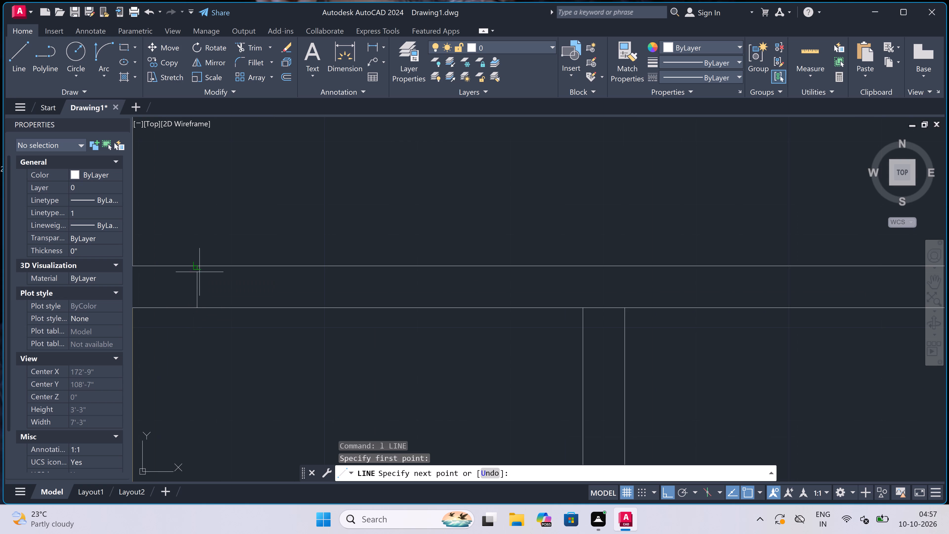
left_click(199, 270)
left_click(194, 289)
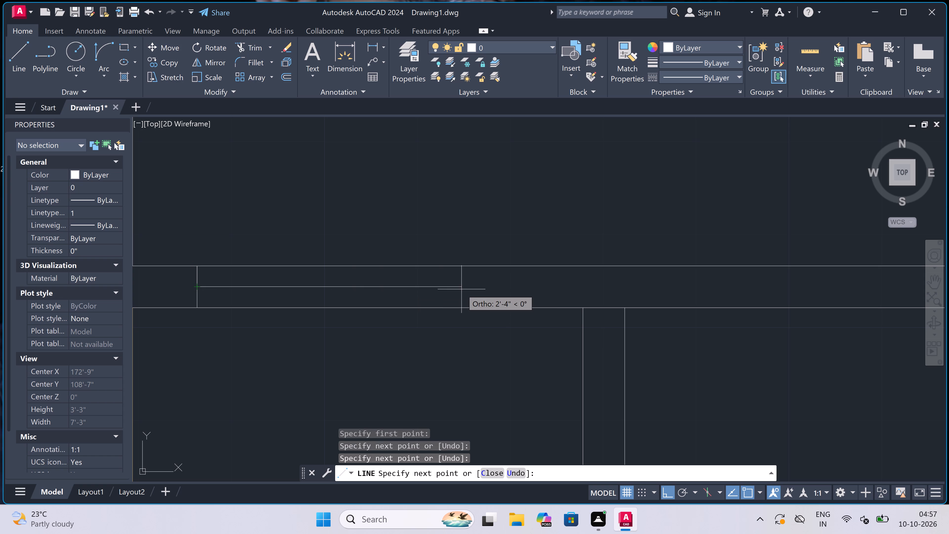
left_click(487, 292)
left_click(488, 267)
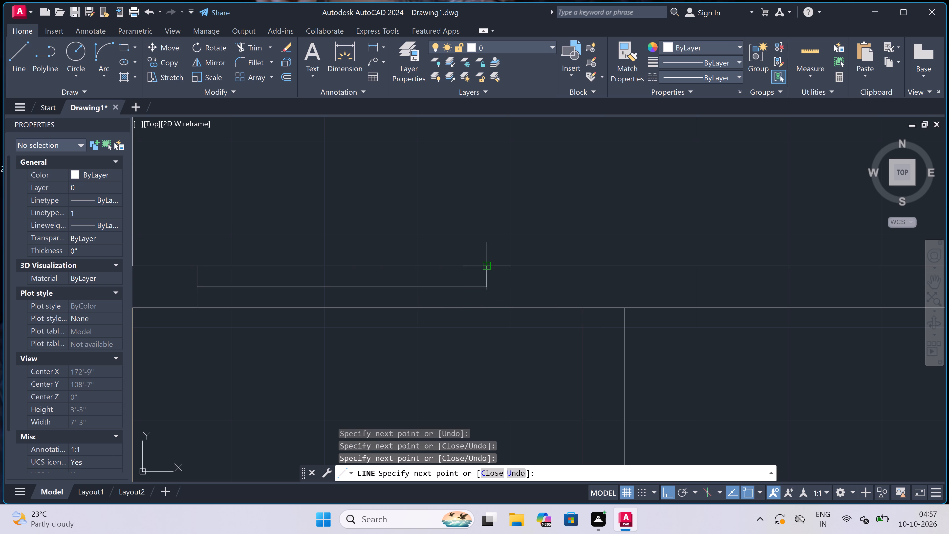
left_click(486, 308)
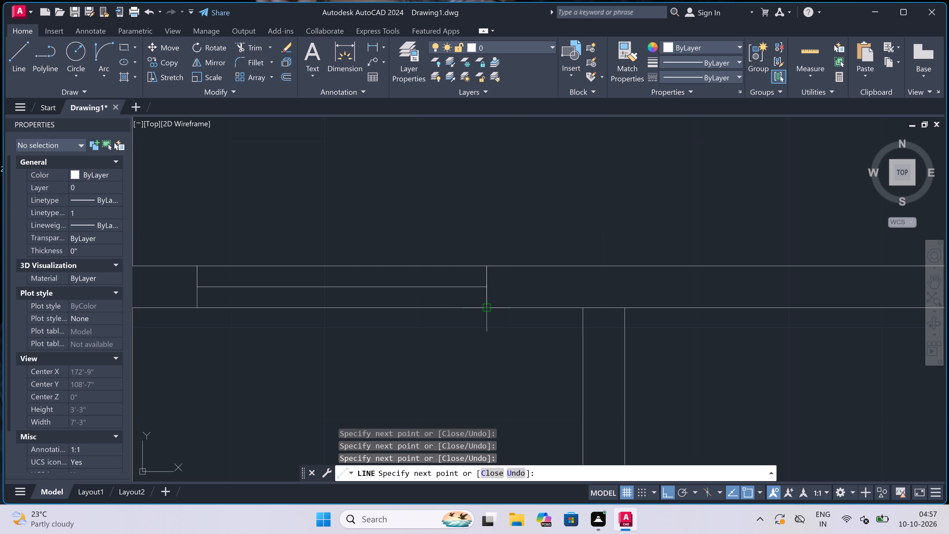
key("Escape")
Trim both wall faces between the two new jambs in the wall north of the south-west area.
type("tr")
key("space")
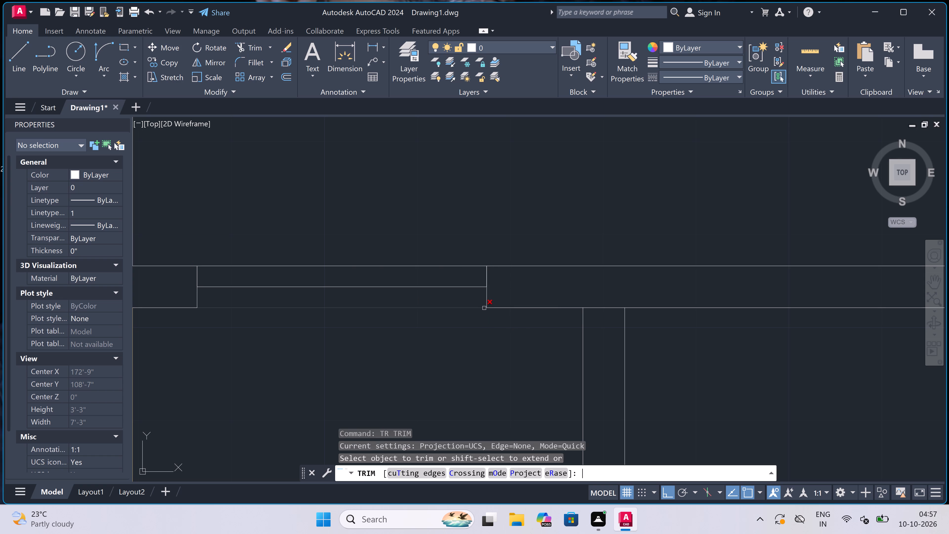
left_click(409, 306)
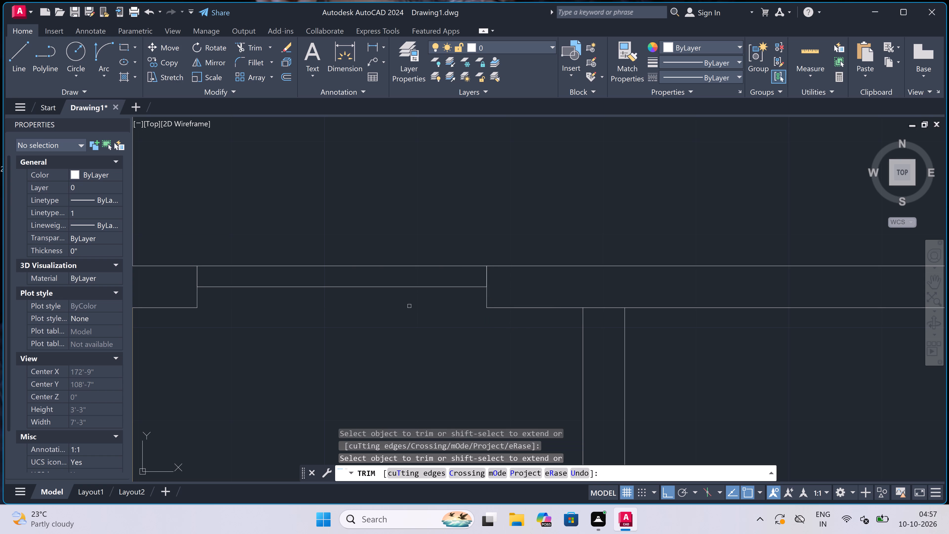
left_click(402, 264)
scroll(361, 257, "down", 4)
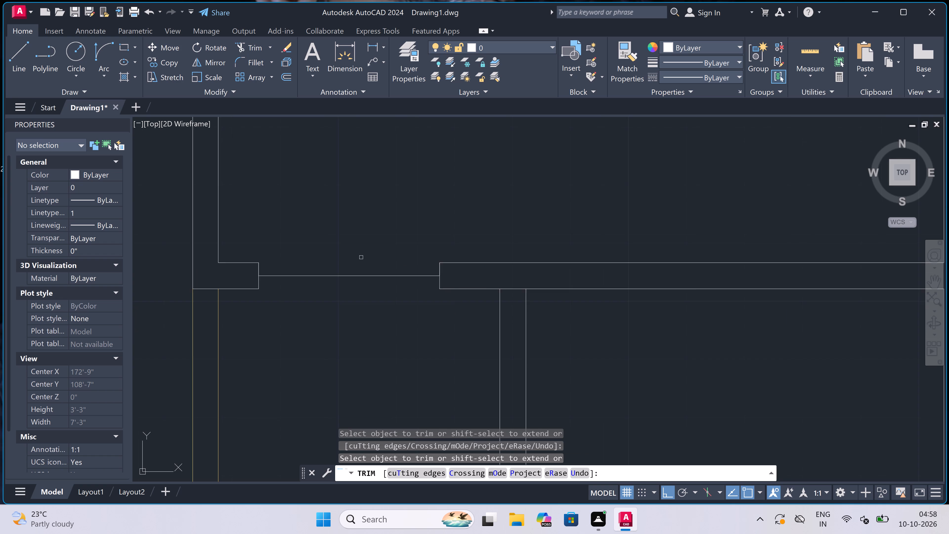
scroll(361, 257, "down", 3)
scroll(428, 254, "up", 2)
scroll(468, 258, "up", 2)
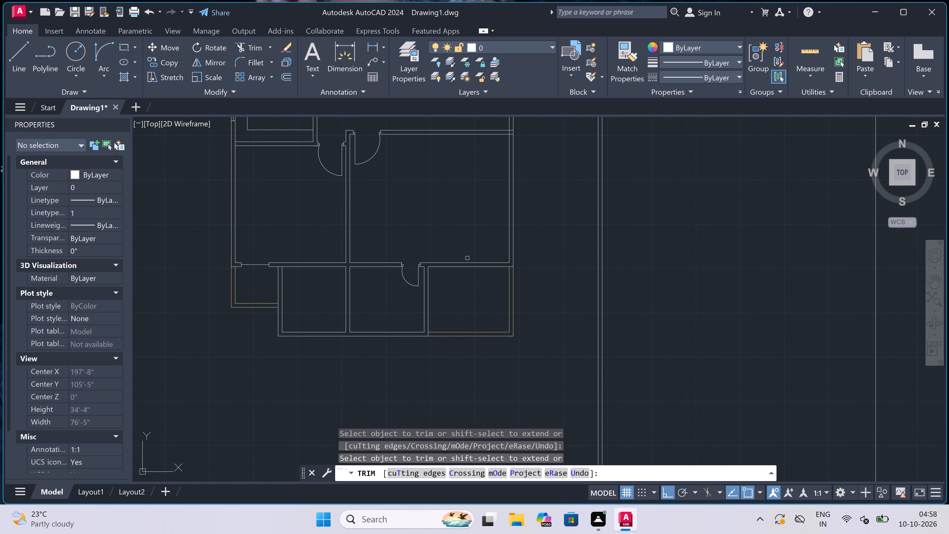
key("Escape")
key("space")
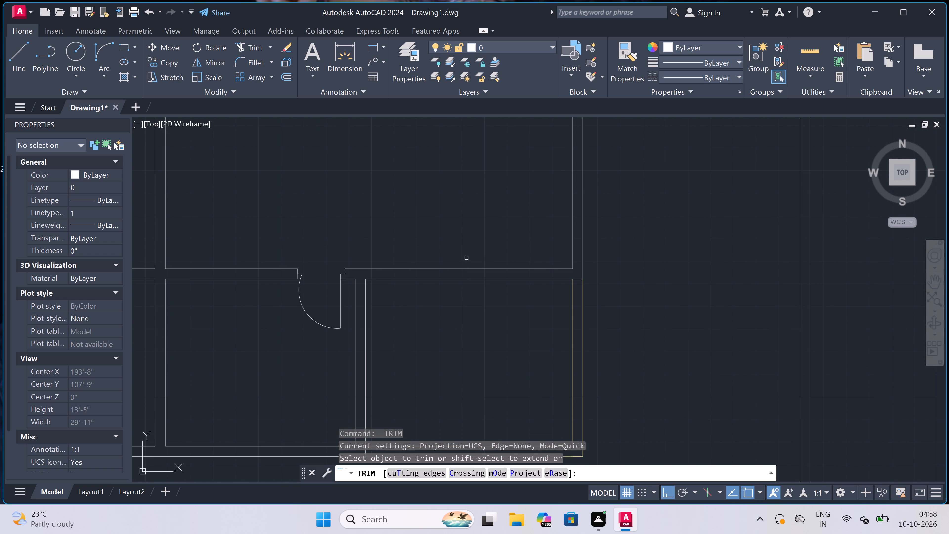
key("Escape")
Draw two jamb lines joined by a mid-wall line about 5'-2" long across the wall between the large east room and the south-east area.
type("l")
key("space")
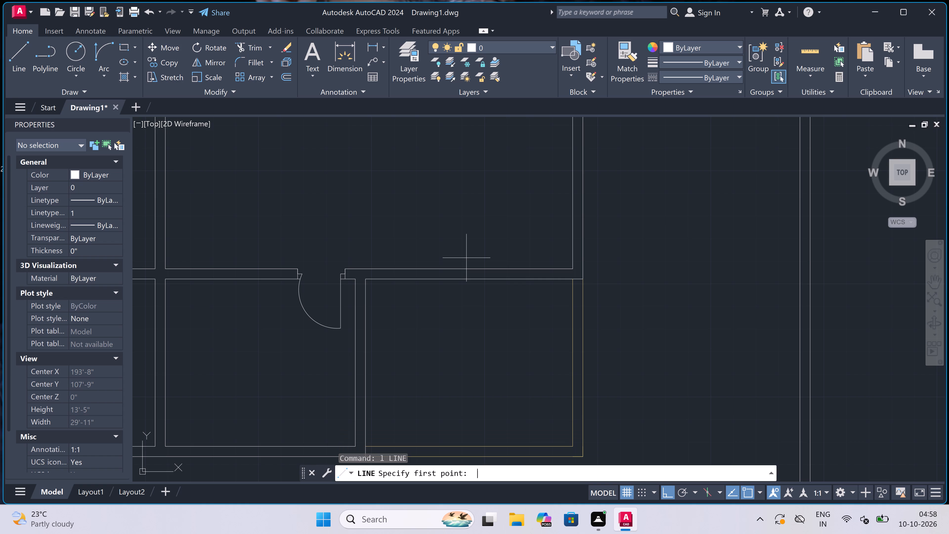
scroll(465, 258, "up", 1)
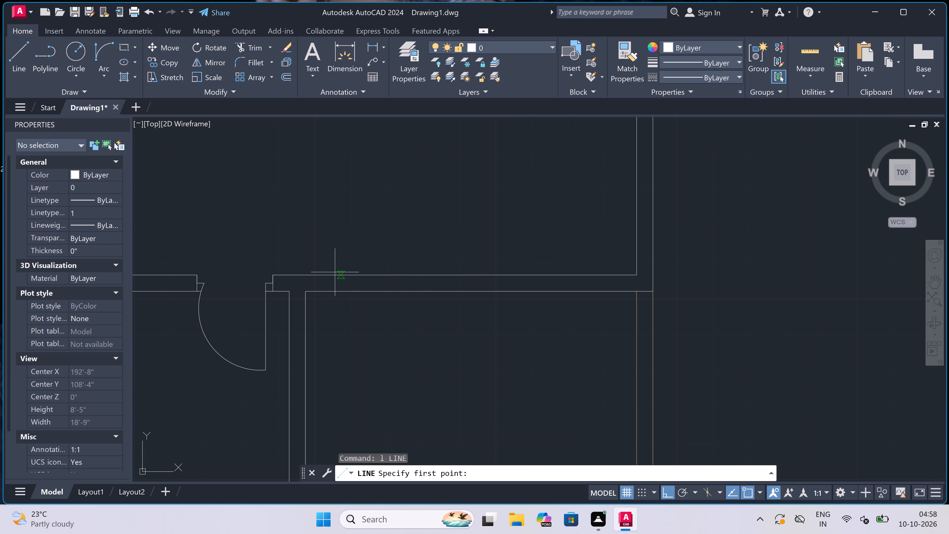
left_click(351, 274)
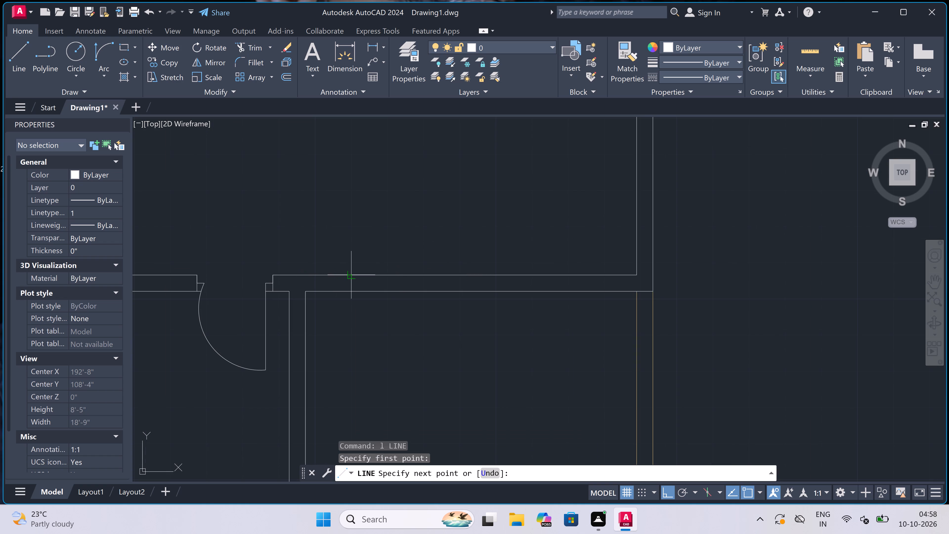
left_click(353, 290)
left_click(353, 285)
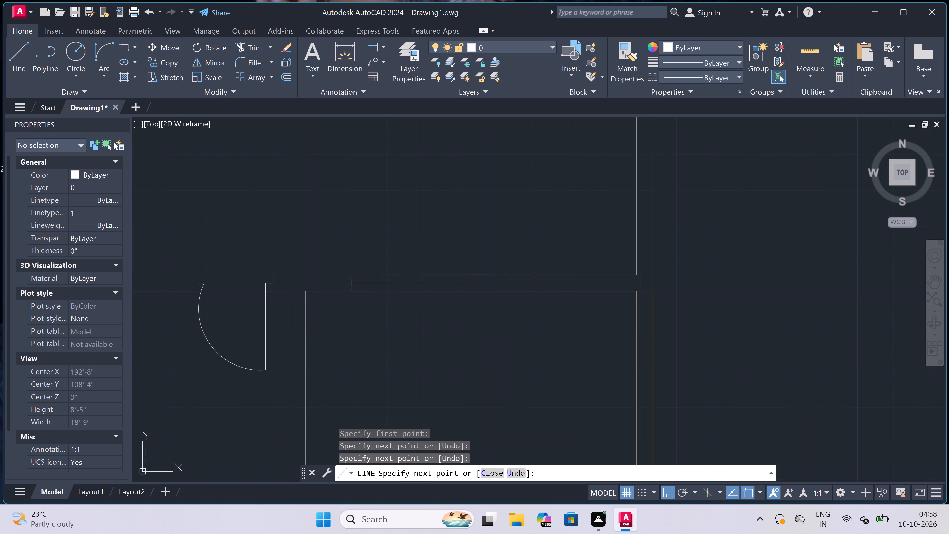
left_click(577, 282)
left_click(578, 271)
left_click(579, 292)
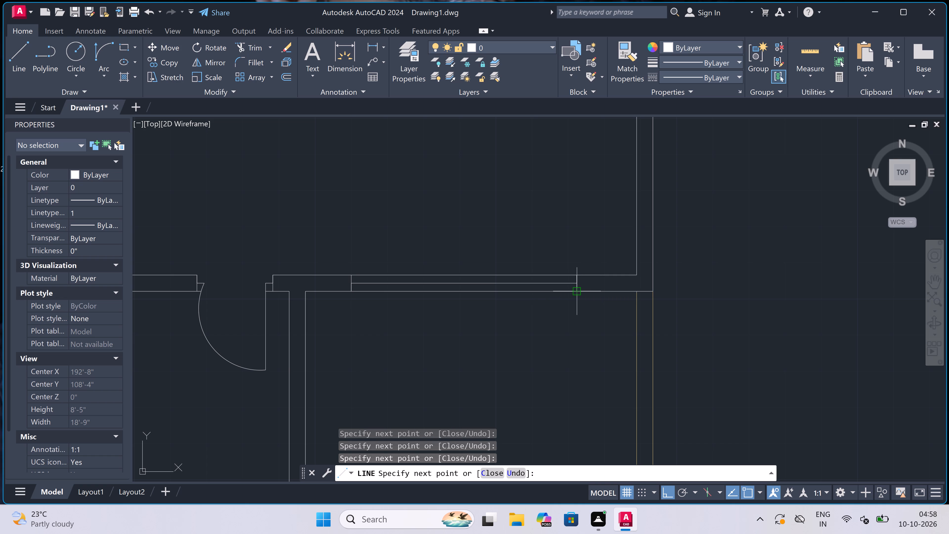
key("Escape")
Trim both wall faces between the two new jambs in the wall north of the south-east area.
type("tr")
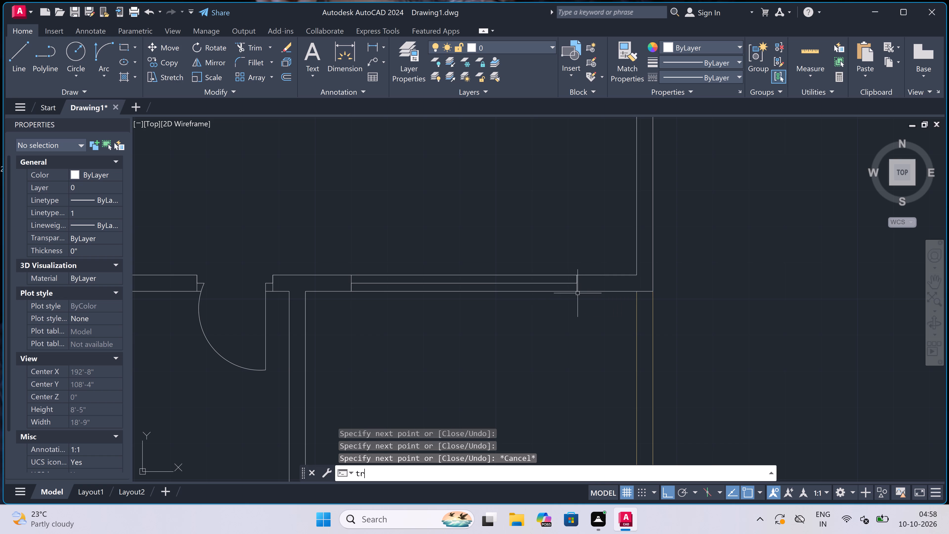
key("space")
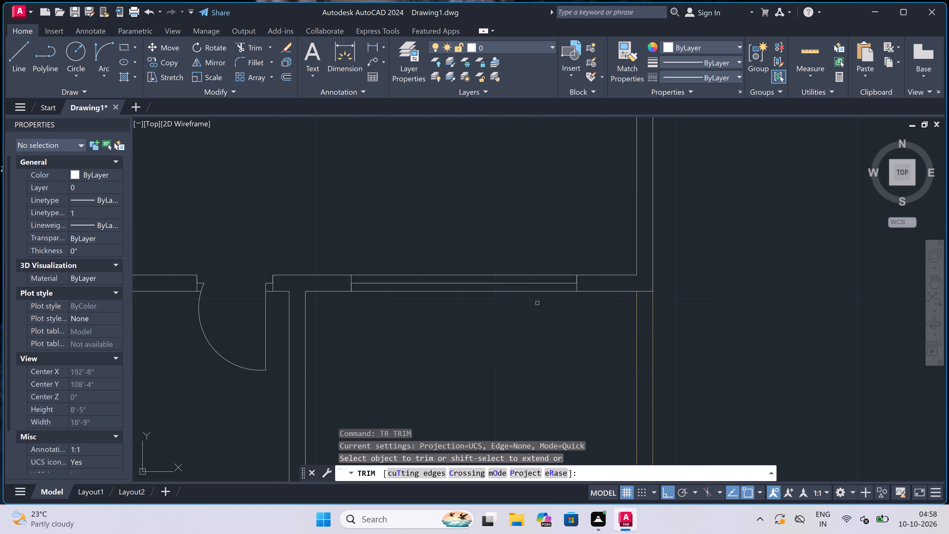
left_click(527, 293)
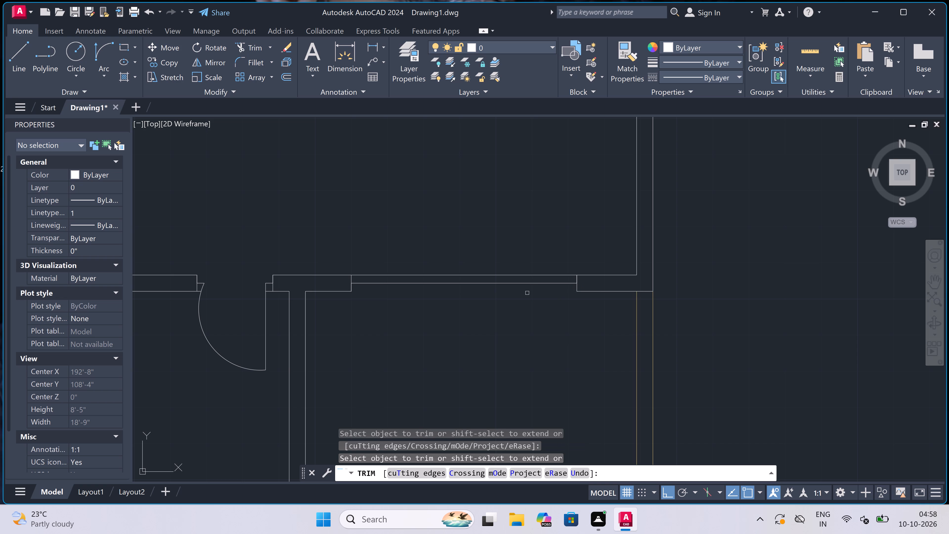
left_click(513, 273)
scroll(480, 263, "down", 4)
scroll(427, 271, "up", 2)
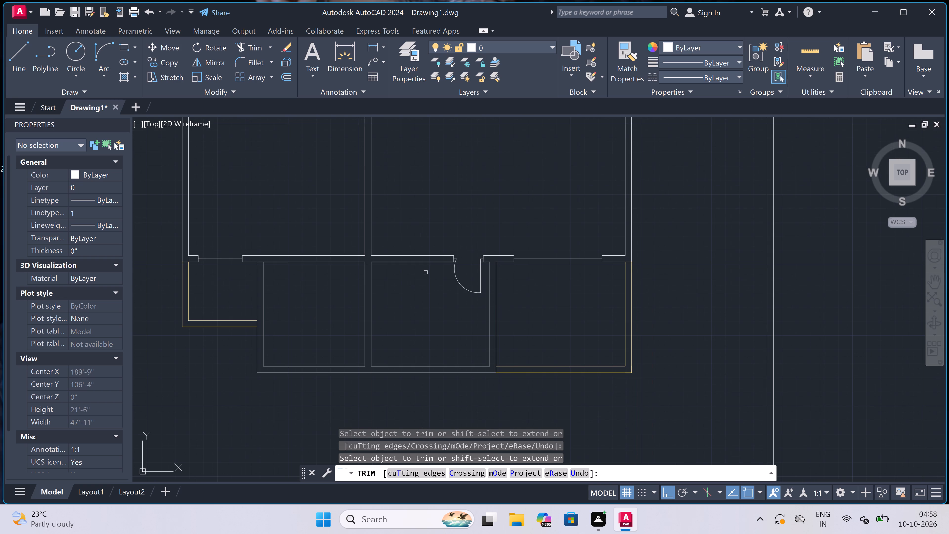
key("Escape")
Draw the small south-west room's west door jamb across its north wall, with a 2" mid-wall stop eastwards and a 2' door leaf southwards.
type("l")
key("space")
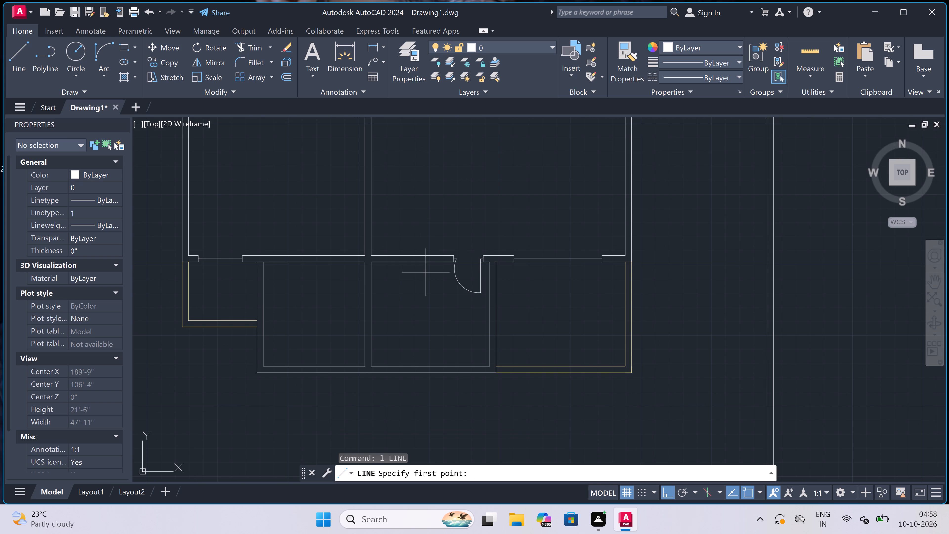
scroll(425, 272, "down", 1)
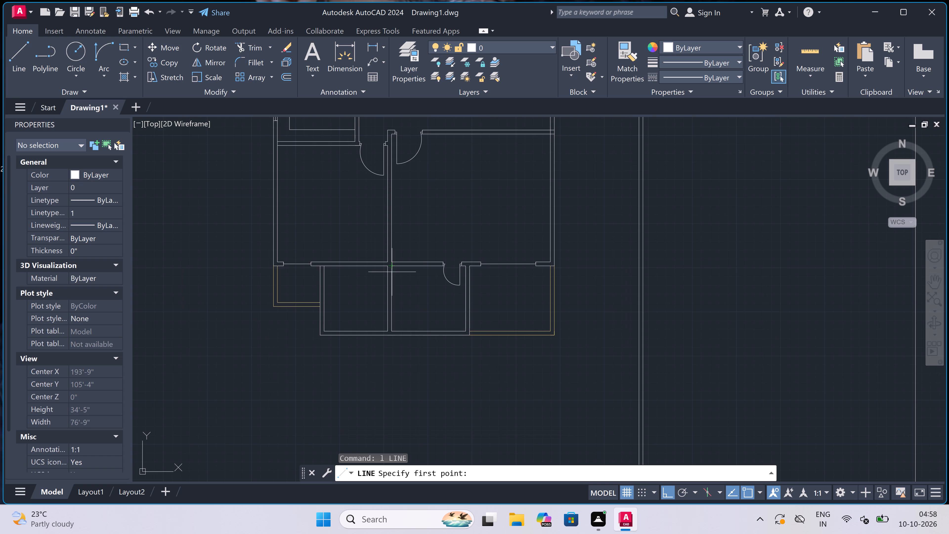
scroll(319, 260, "up", 2)
scroll(339, 267, "up", 2)
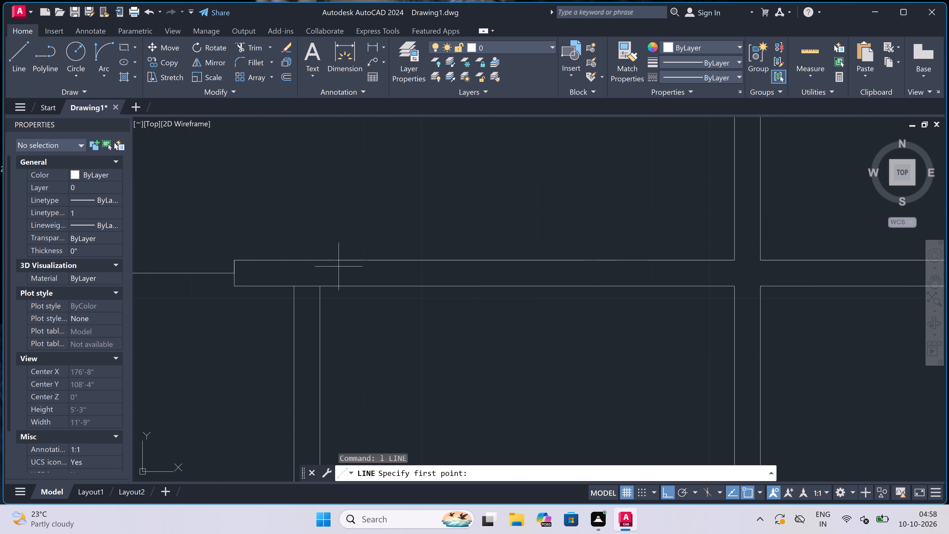
left_click_drag(344, 285, 345, 289)
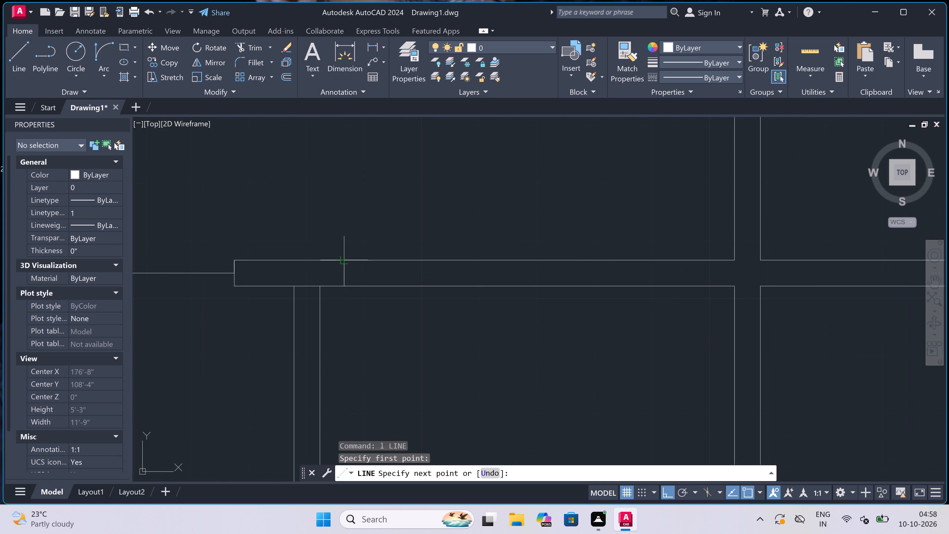
left_click(344, 264)
left_click(345, 278)
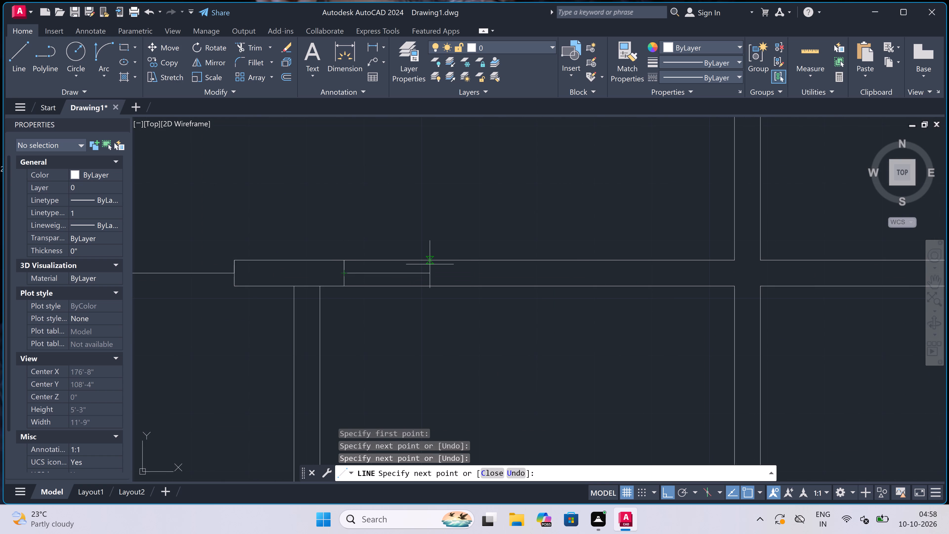
key("2")
type("\"")
key("space")
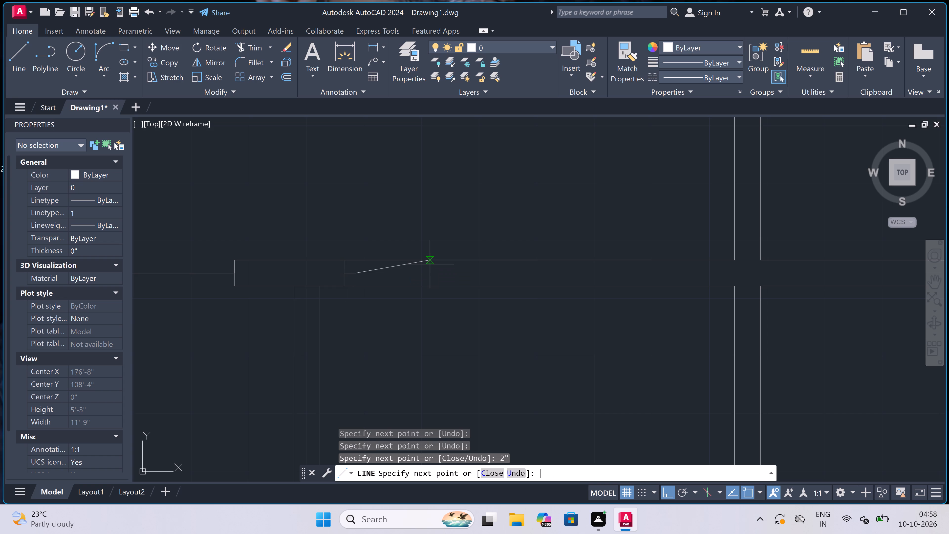
type("2'")
key("space")
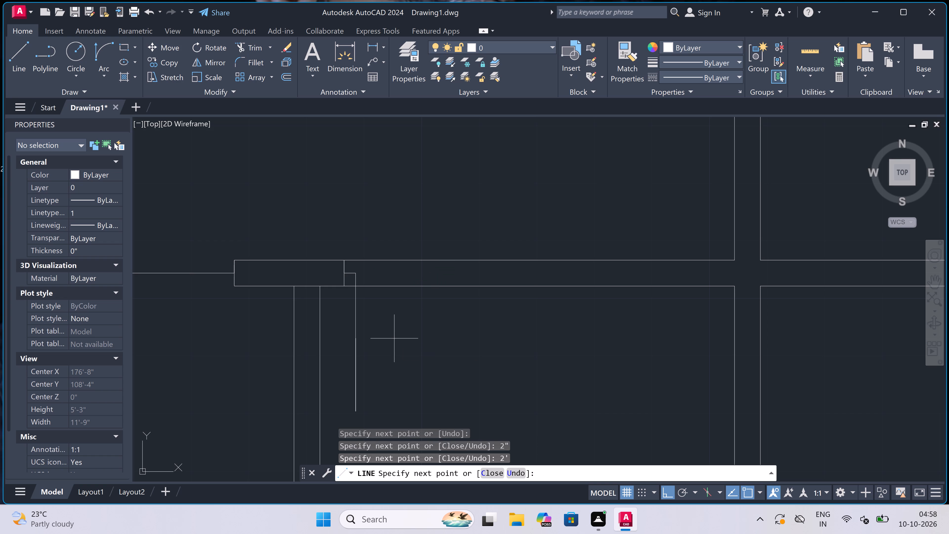
key("Escape")
Draw the door's opposite east jamb across the same wall, with a 2" mid-wall stop pointing back towards the opening.
key("space")
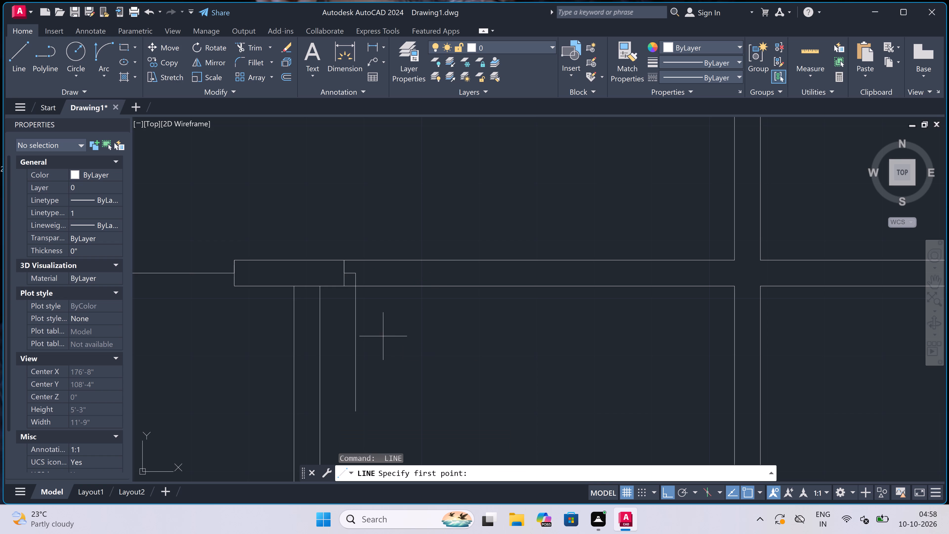
left_click(475, 289)
left_click(473, 260)
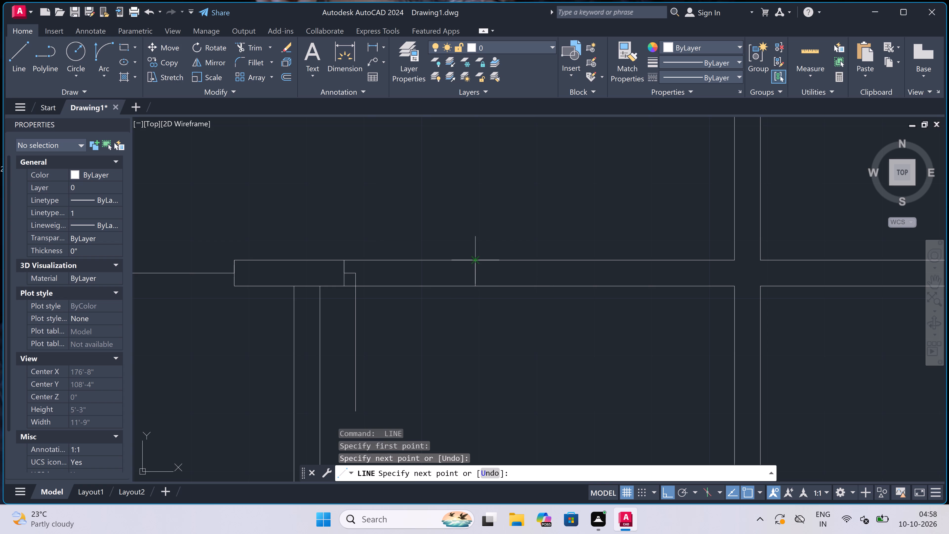
left_click(471, 271)
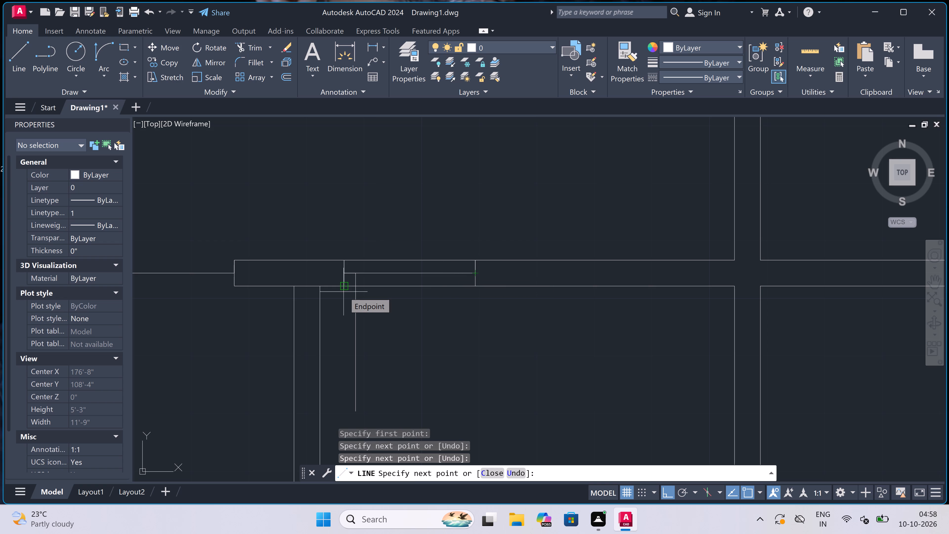
key("2")
type("\"")
key("space")
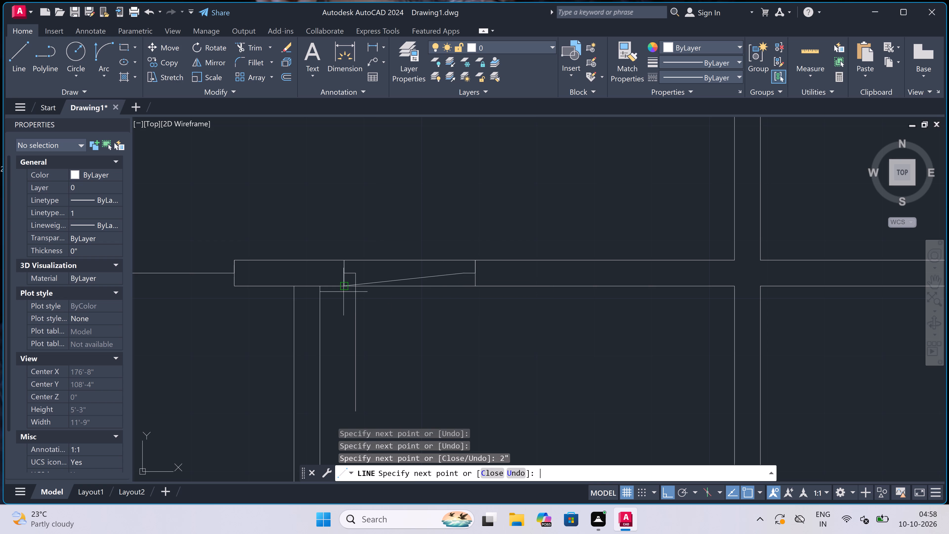
key("Escape")
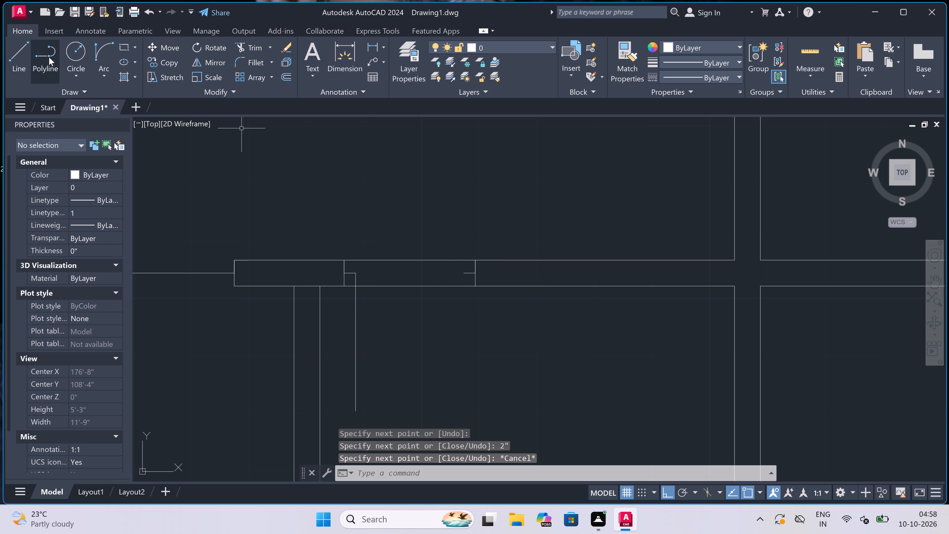
Draw the small south-west room's door swing arc from the leaf's free end to the east jamb's mid-wall stop.
left_click(105, 53)
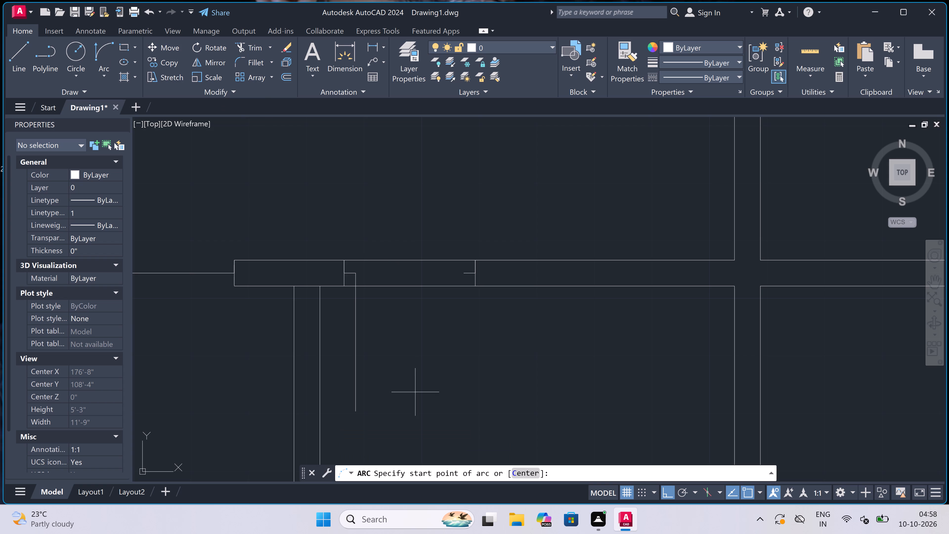
left_click(361, 410)
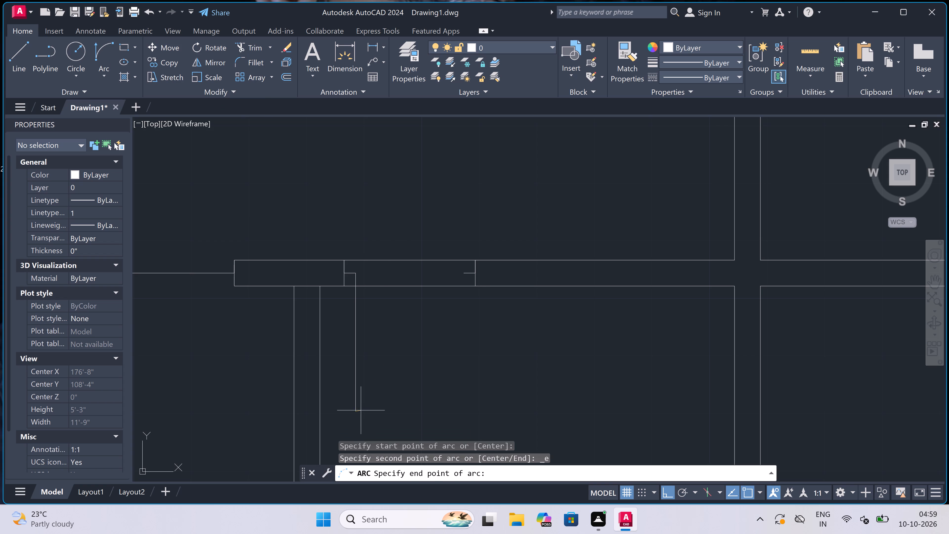
left_click(466, 273)
left_click(490, 335)
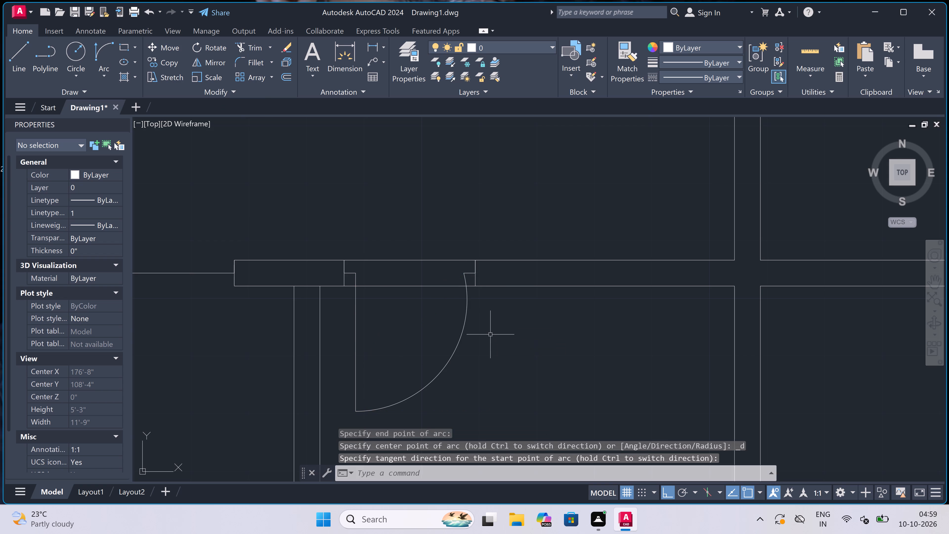
Trim both wall faces across the small south-west room's new door opening.
type("tr")
key("space")
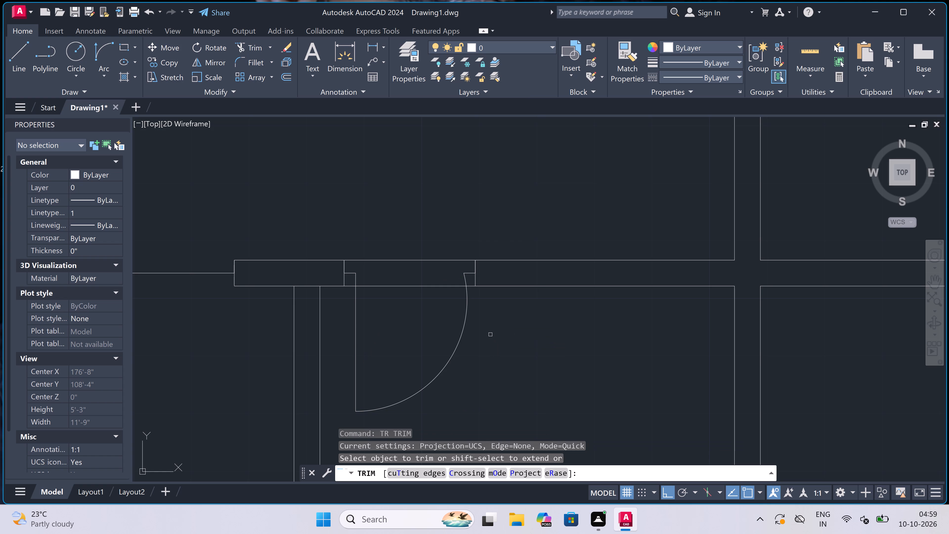
scroll(484, 331, "down", 1)
left_click(447, 321)
left_click(445, 250)
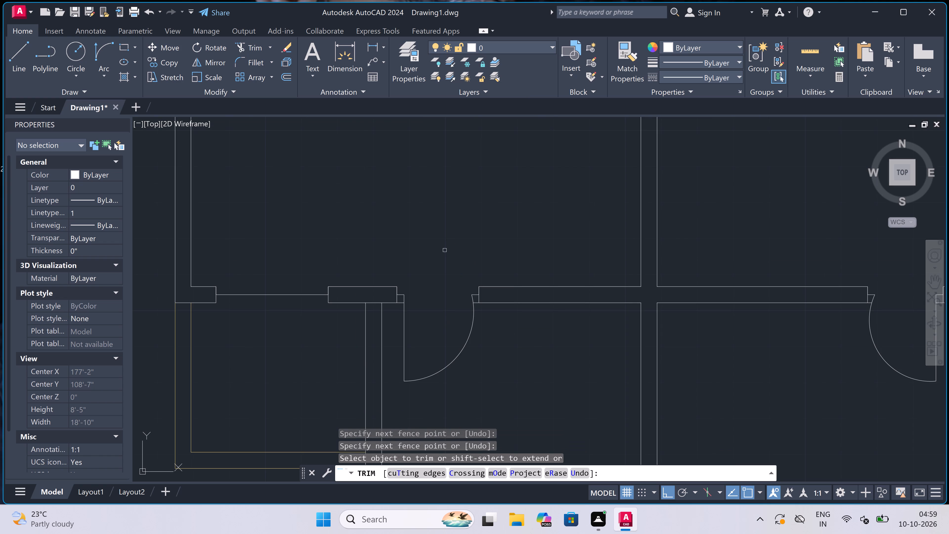
Trim the north wall's south face where the small south-west room's west wall joins it.
scroll(380, 300, "up", 3)
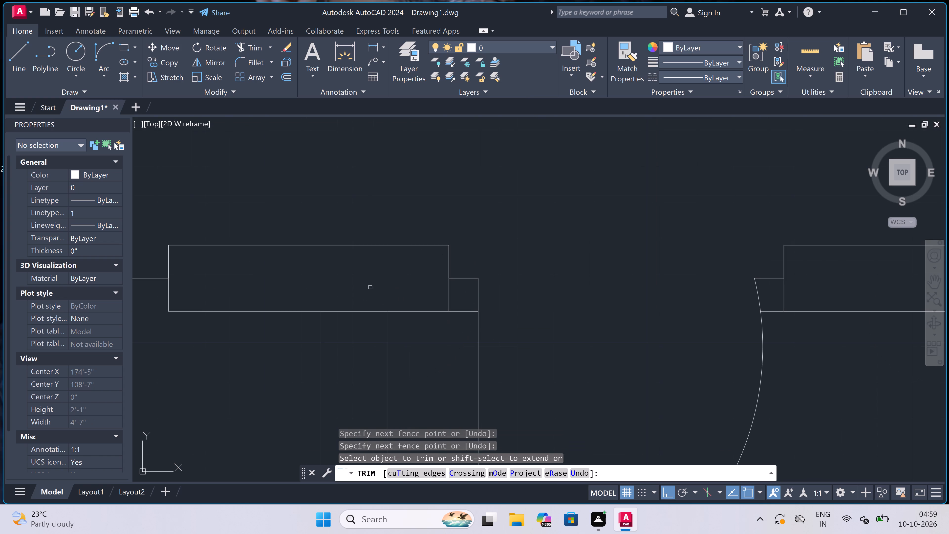
left_click(367, 285)
left_click(356, 342)
scroll(350, 297, "down", 7)
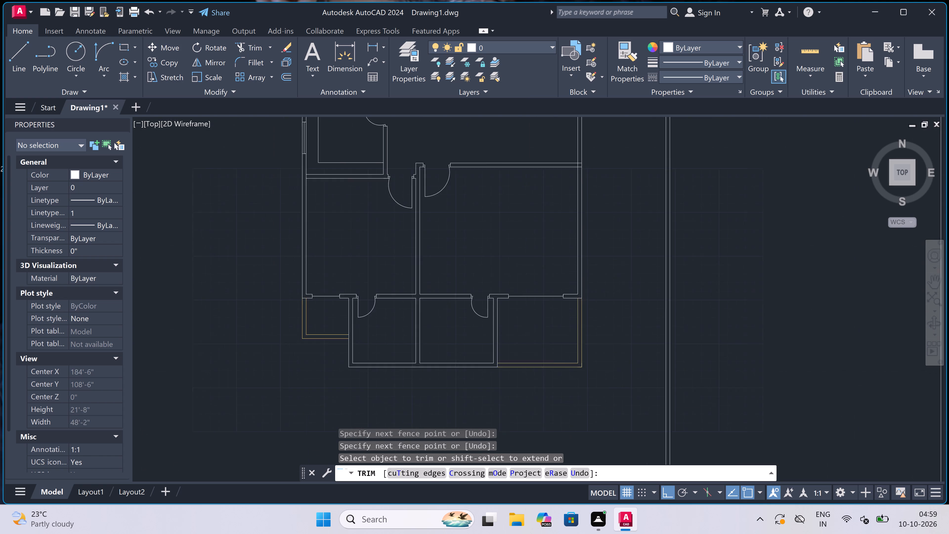
scroll(375, 306, "up", 2)
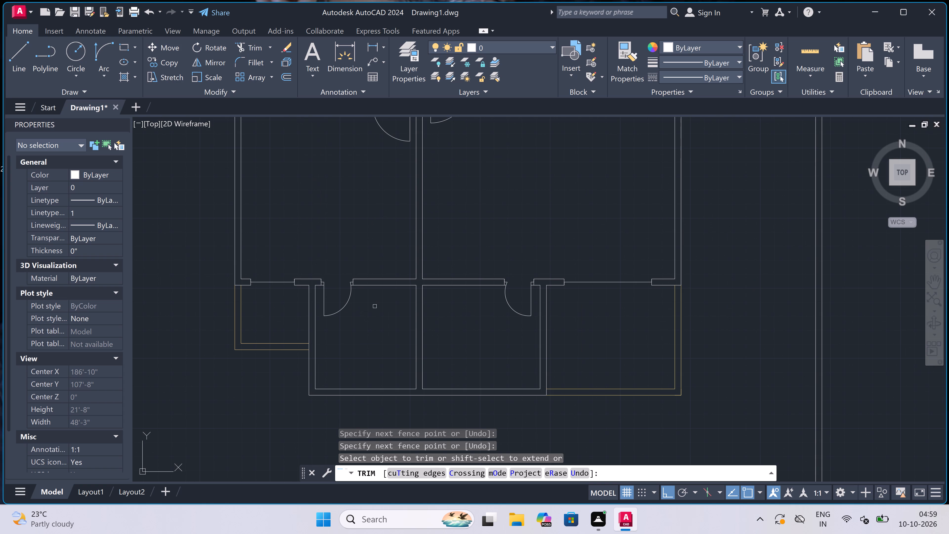
key("Escape")
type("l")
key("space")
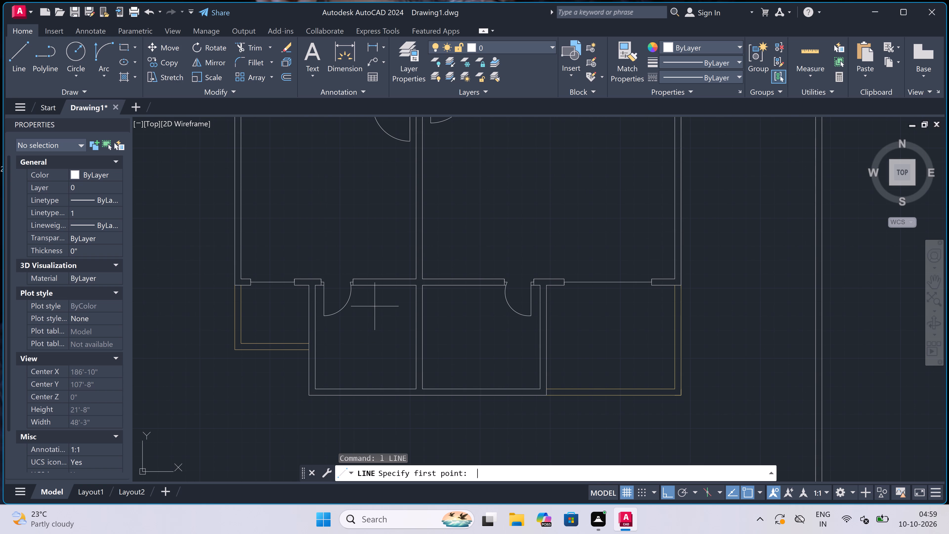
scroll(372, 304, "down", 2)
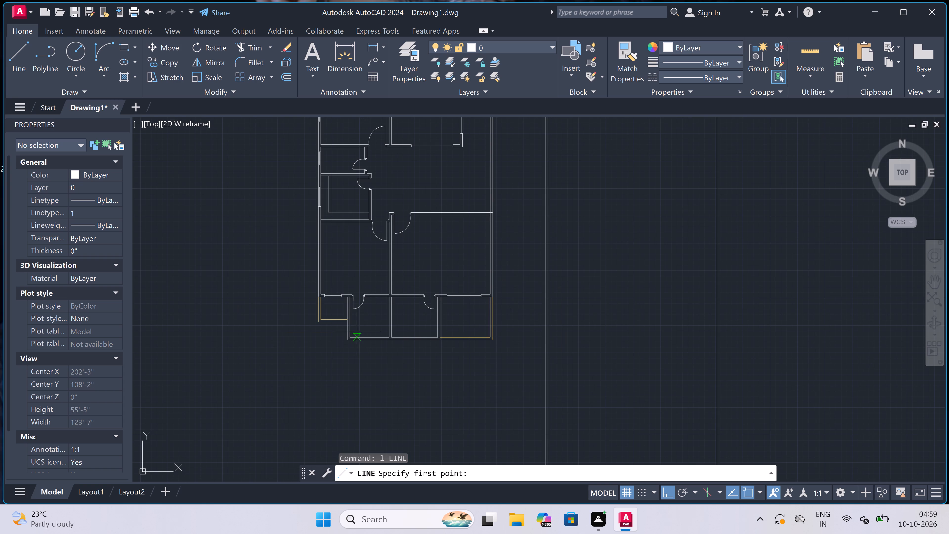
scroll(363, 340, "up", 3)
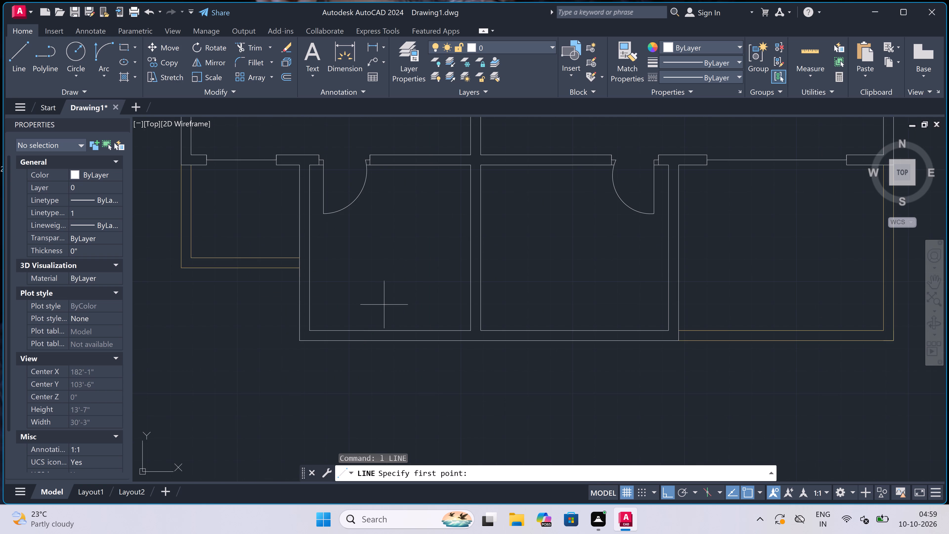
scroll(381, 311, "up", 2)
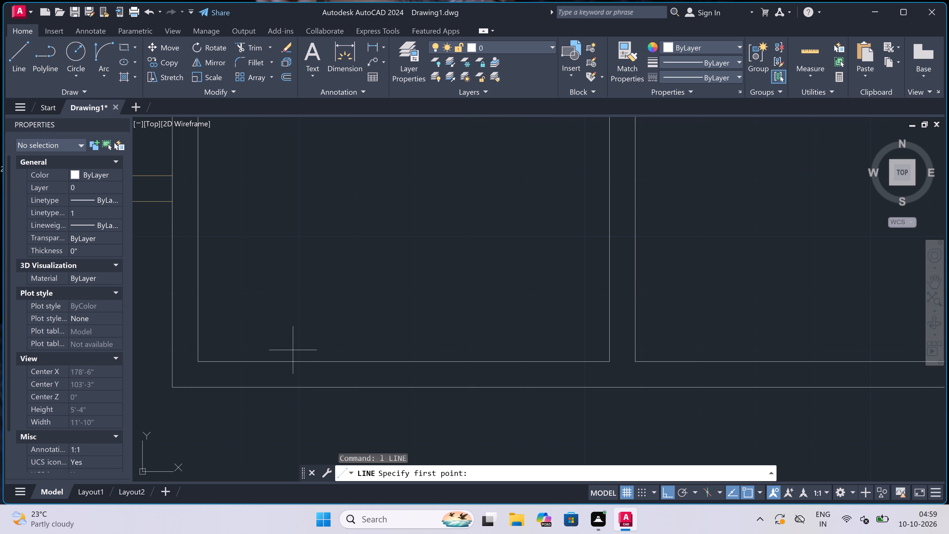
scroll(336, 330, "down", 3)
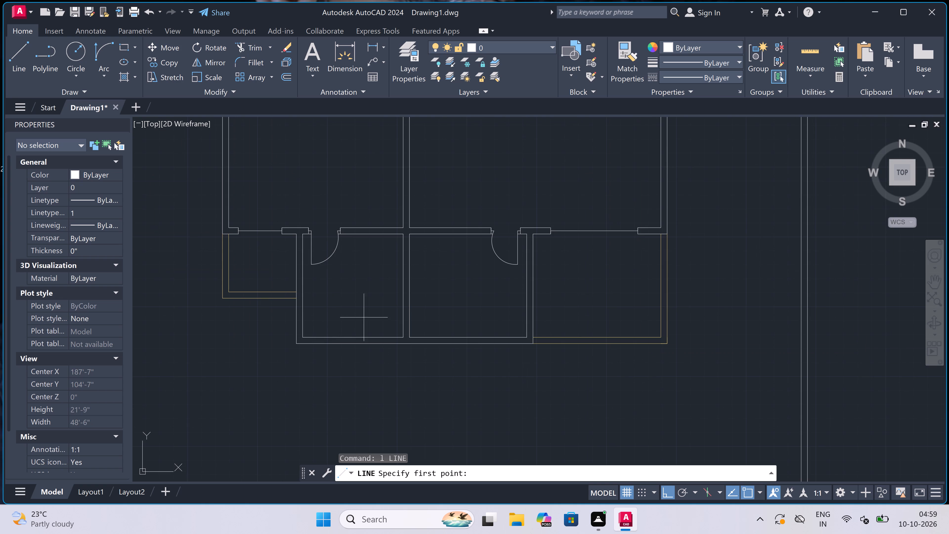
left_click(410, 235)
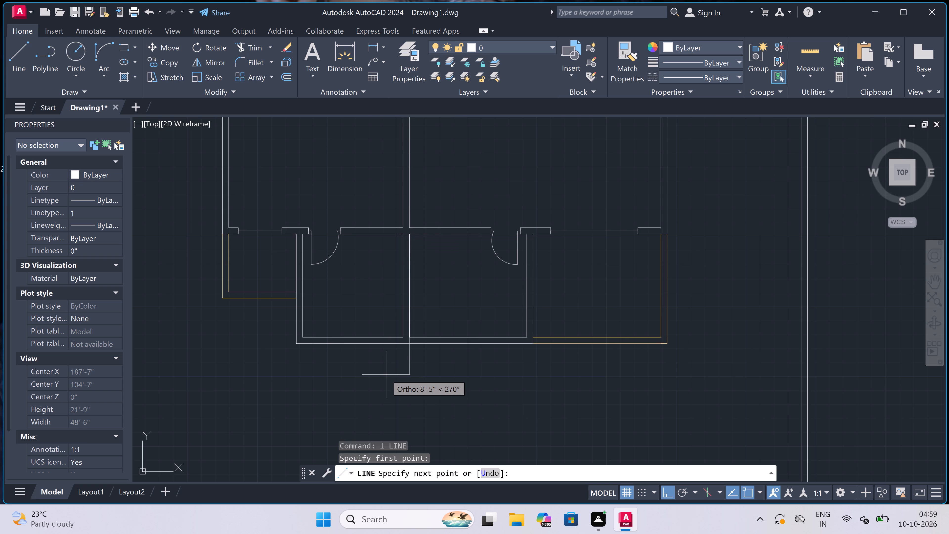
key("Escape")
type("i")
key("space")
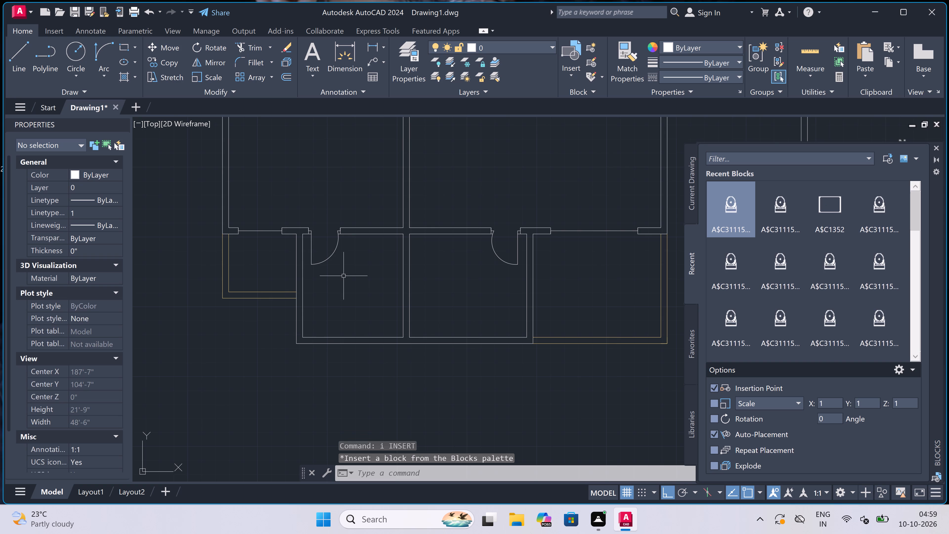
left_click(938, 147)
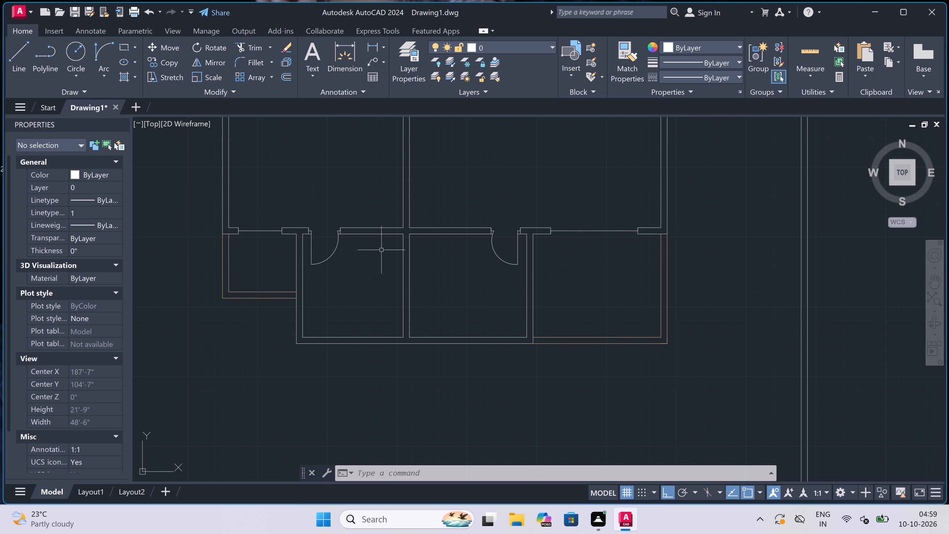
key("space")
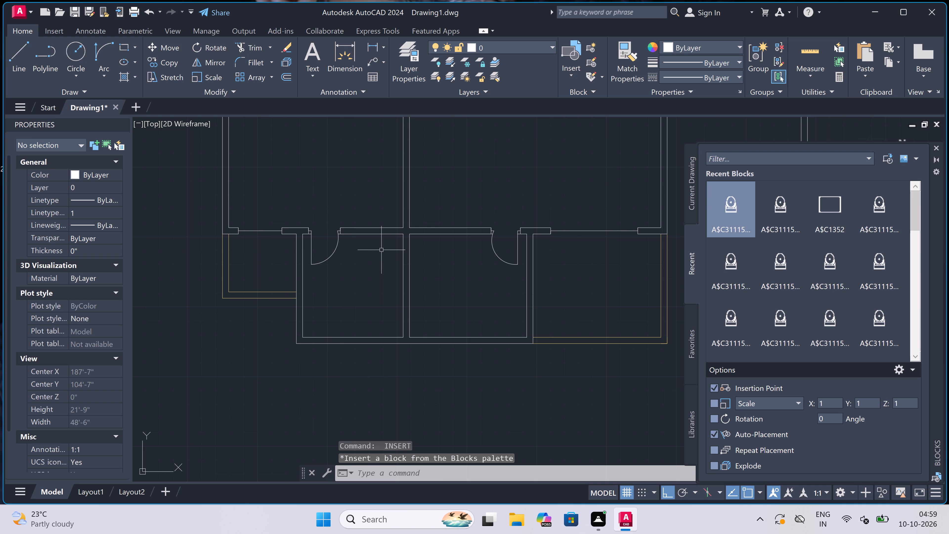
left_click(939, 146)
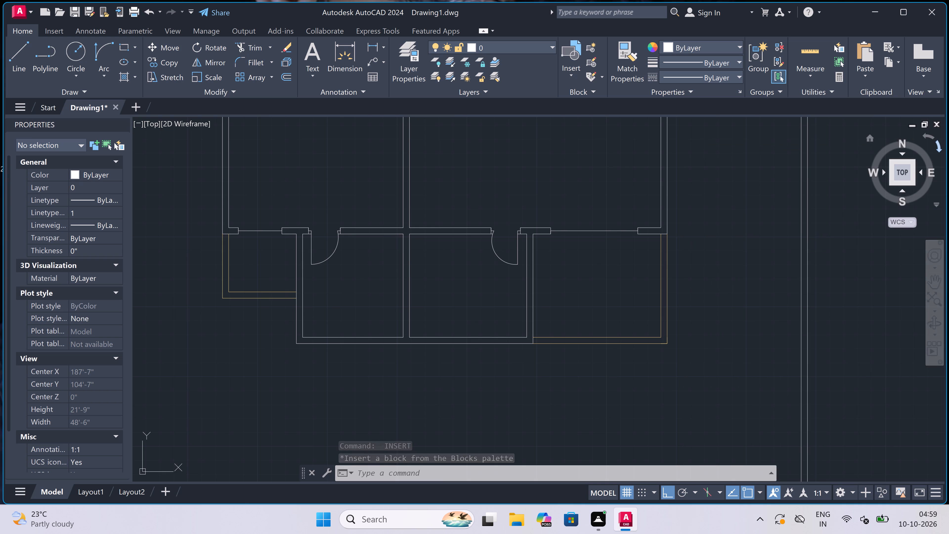
Draw a 4.5" wall across the small south-west room, 4'10" south of its north wall, from the middle partition to the west wall's outer face.
type("l")
key("space")
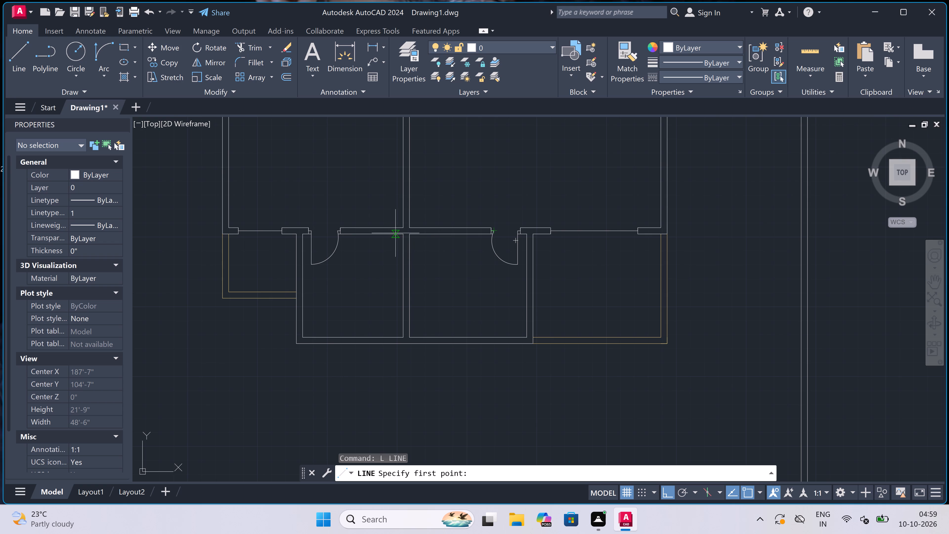
left_click(403, 235)
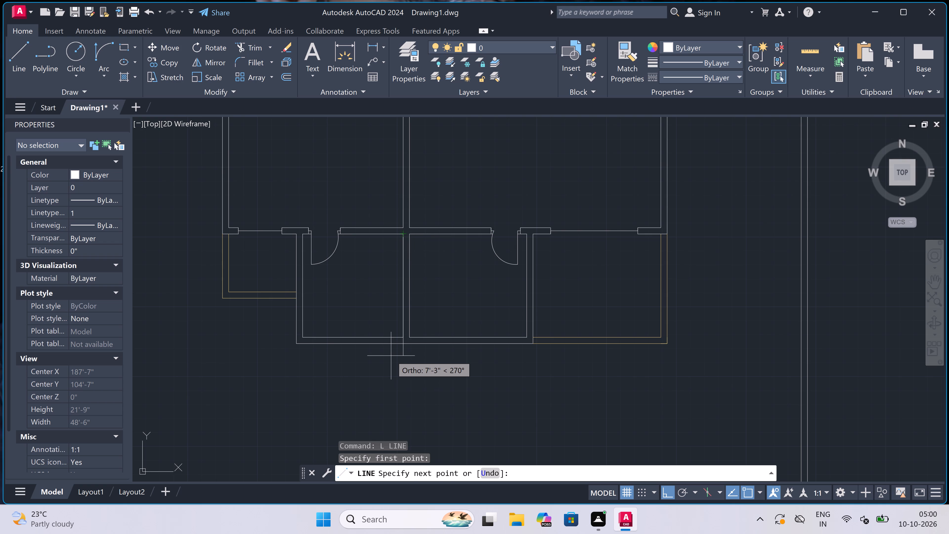
type("4'1")
key("0")
type("\"")
key("space")
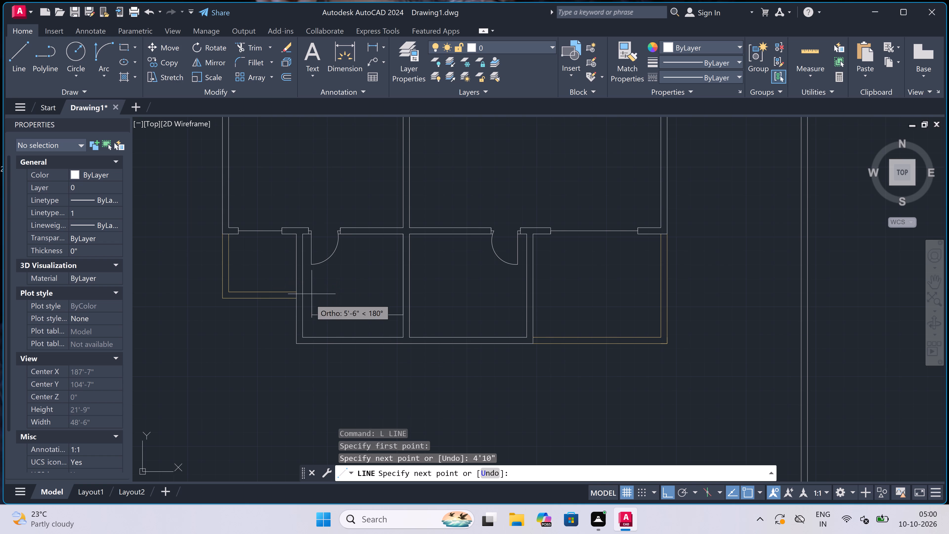
scroll(297, 314, "up", 3)
left_click(297, 315)
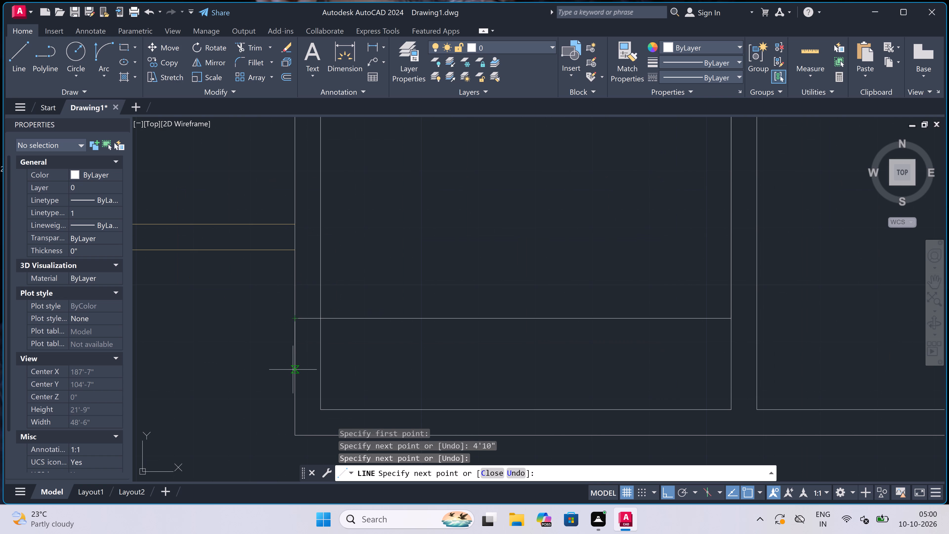
type("4.5")
type("\"")
key("space")
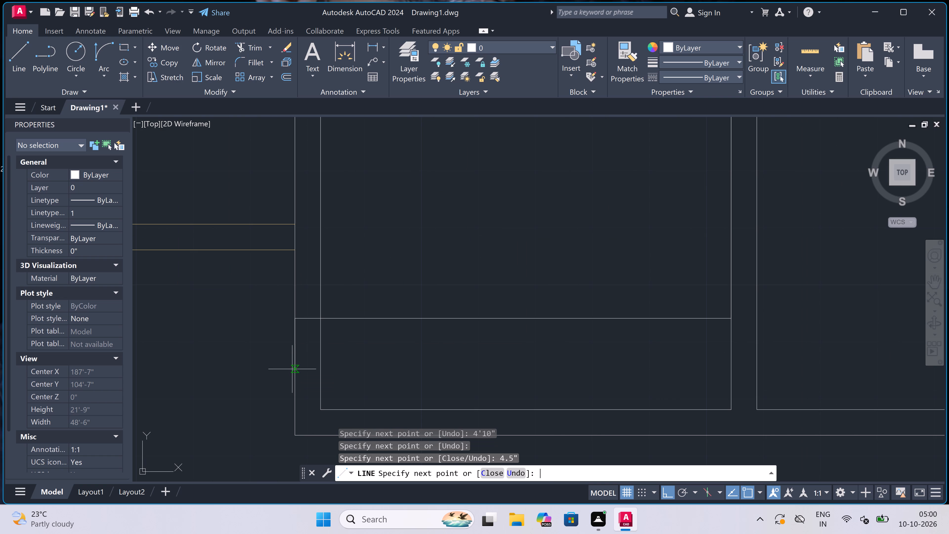
scroll(292, 369, "down", 1)
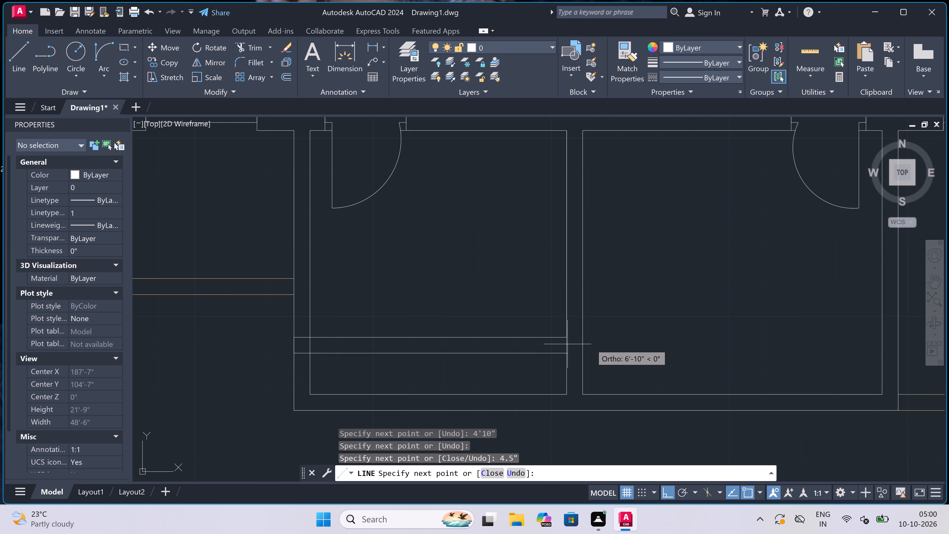
left_click(568, 353)
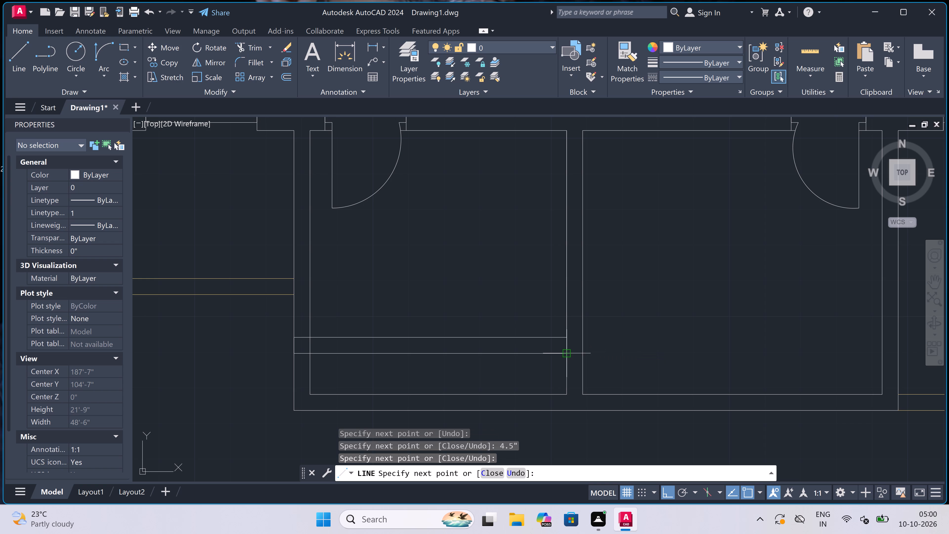
key("Escape")
Trim the west wall below the new 4.5" wall and remove the overlapping inner lines at their corner.
type("tr")
key("space")
scroll(561, 348, "down", 1)
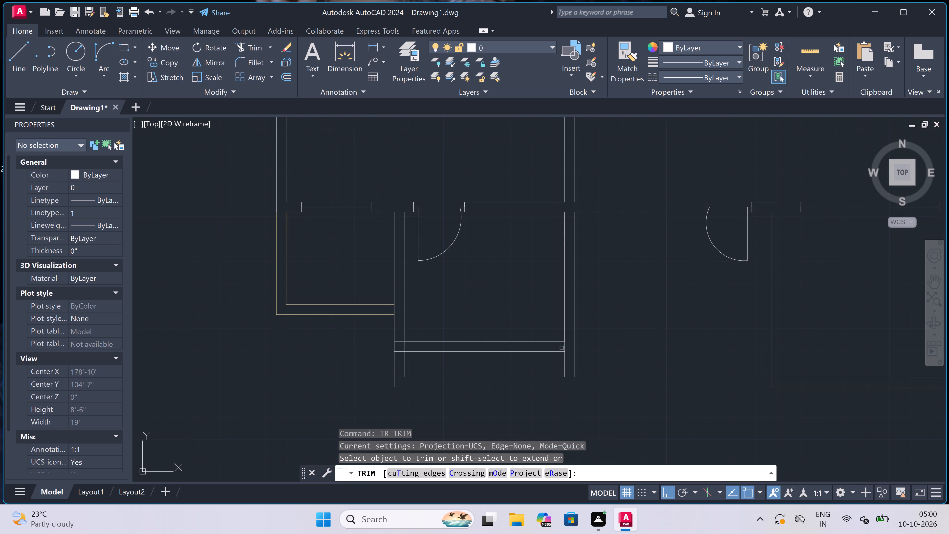
left_click(522, 363)
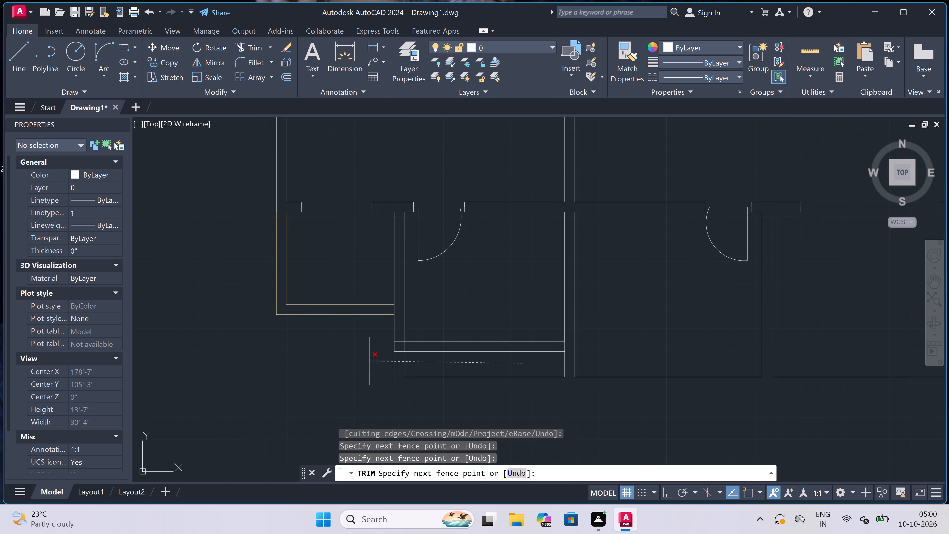
left_click(366, 360)
scroll(399, 342, "up", 3)
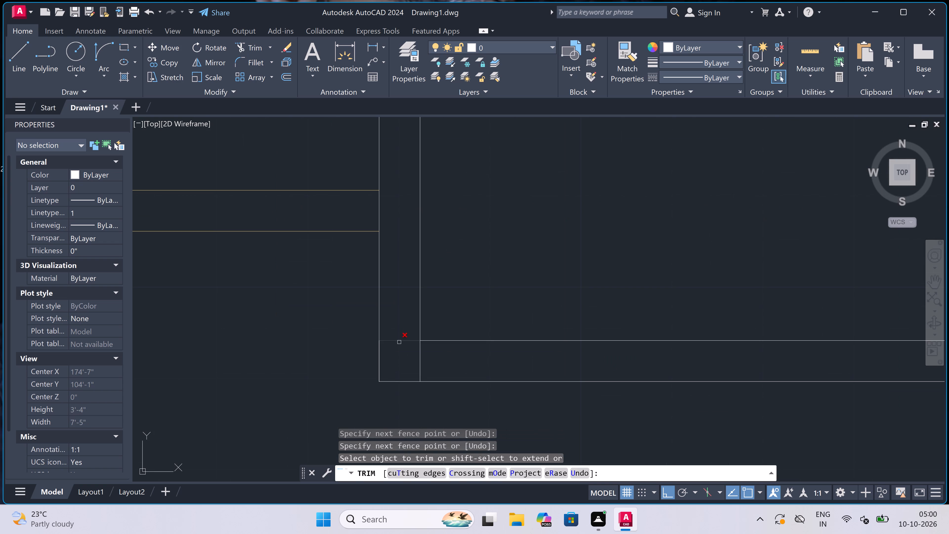
left_click(399, 341)
left_click(410, 357)
left_click(445, 361)
scroll(382, 354, "down", 4)
key("Escape")
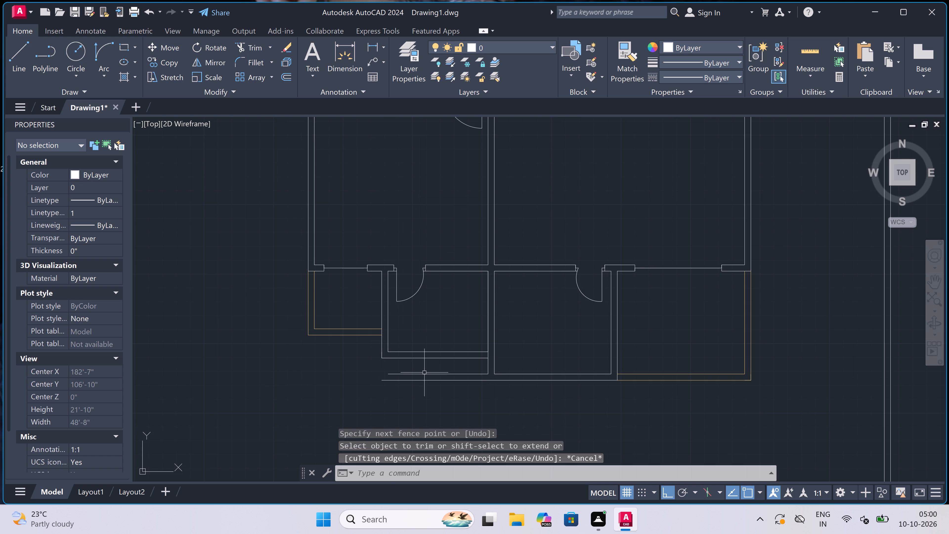
Extend the middle partition's west face south to the outer line of the old south wall.
type("ex")
key("space")
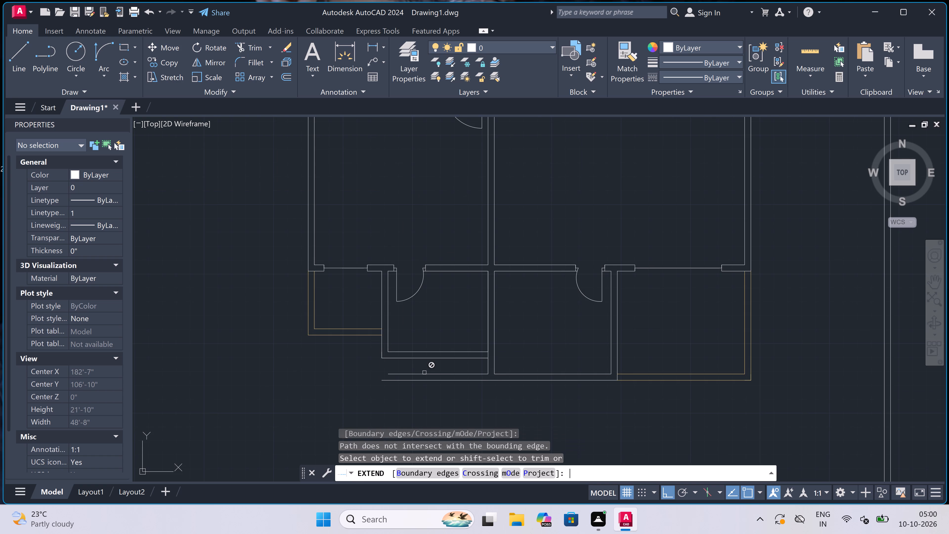
scroll(482, 368, "up", 1)
left_click(490, 366)
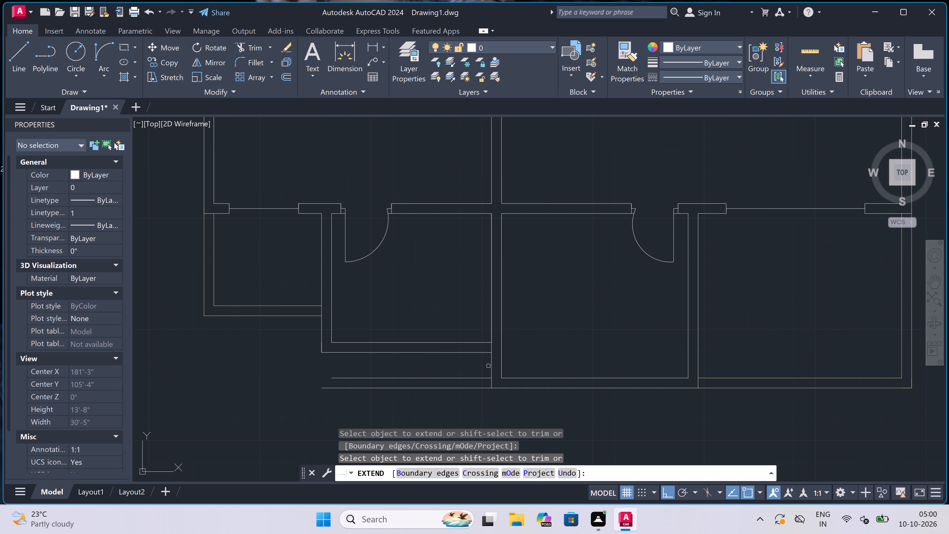
key("Escape")
Trim away both leftover lines of the old south wall west of the middle partition.
type("tr")
key("space")
left_click(465, 365)
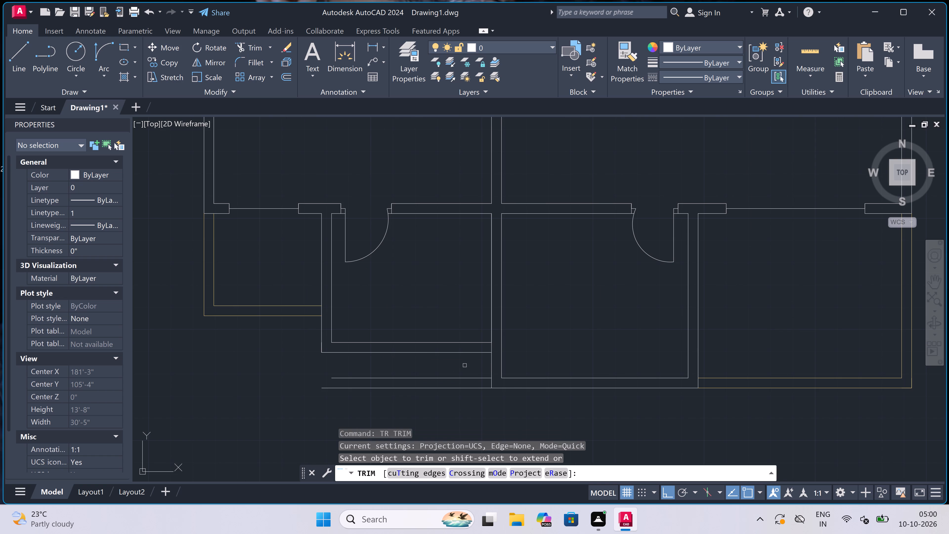
left_click(458, 403)
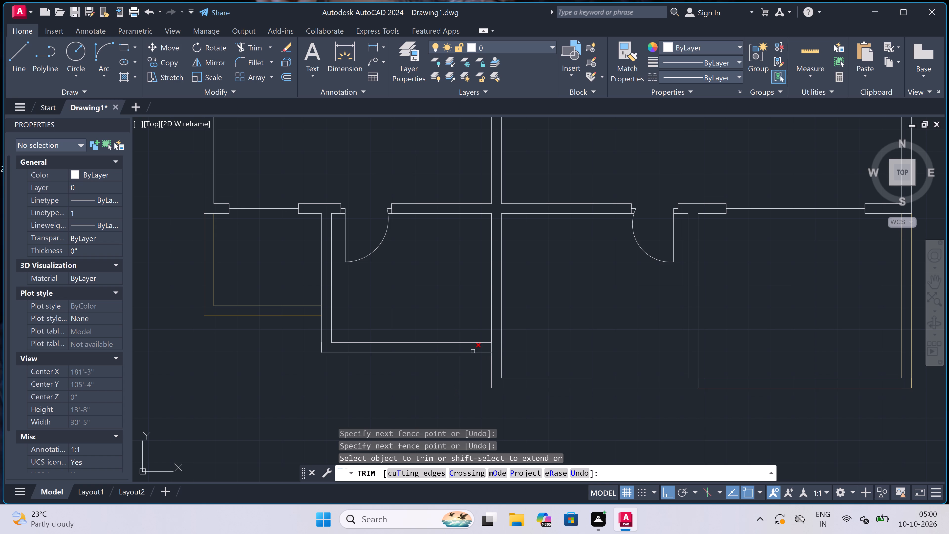
scroll(332, 351, "down", 2)
scroll(451, 356, "up", 2)
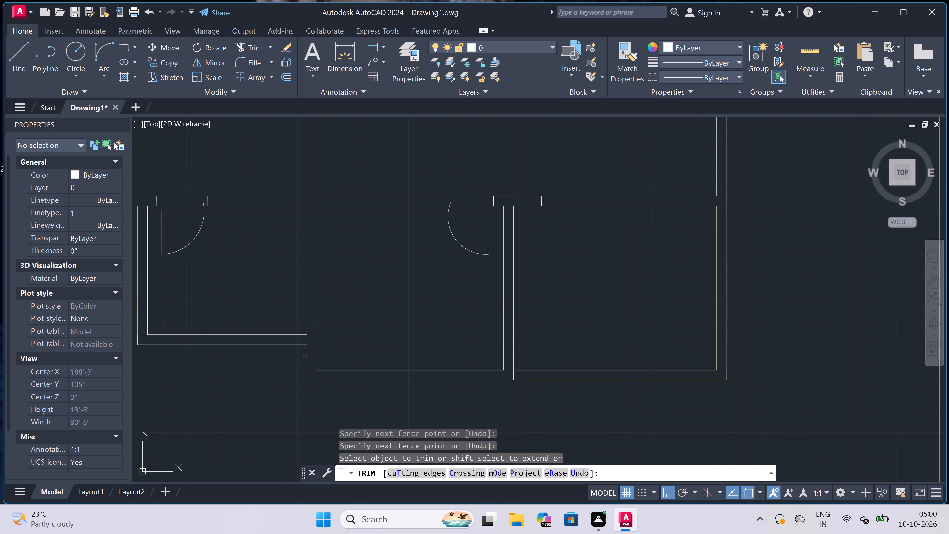
scroll(305, 352, "up", 1)
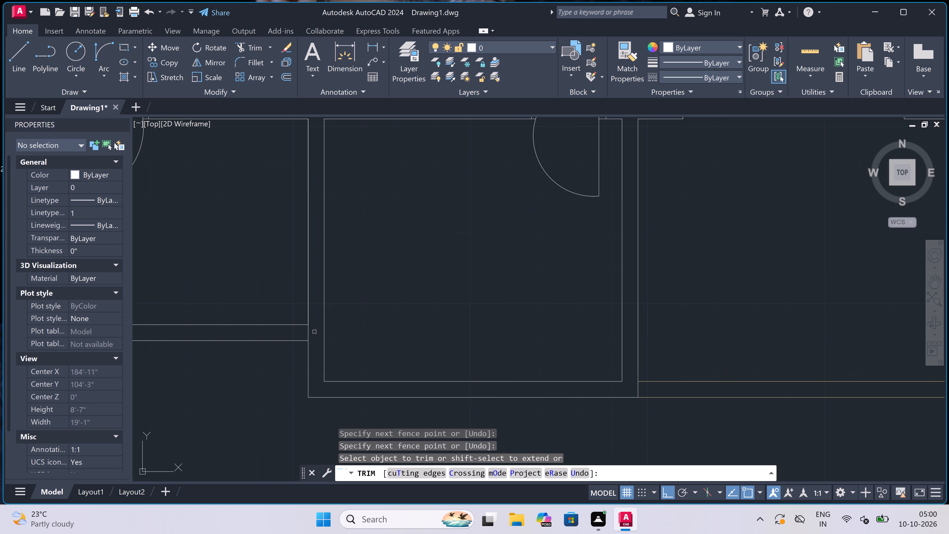
key("Escape")
Draw a 9" wide pier outline from the middle partition's south-west outer corner, about 2'11" north, returning to the partition's east face.
type("l")
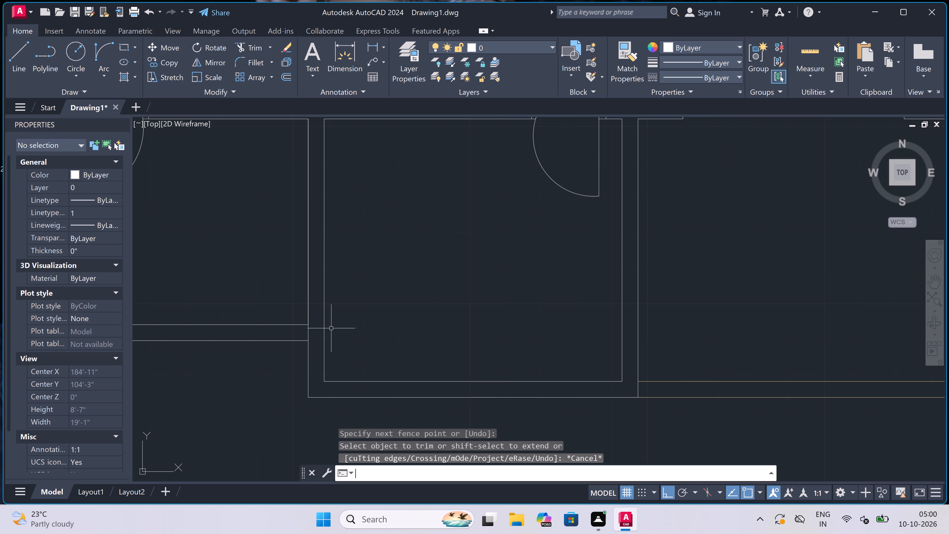
key("space")
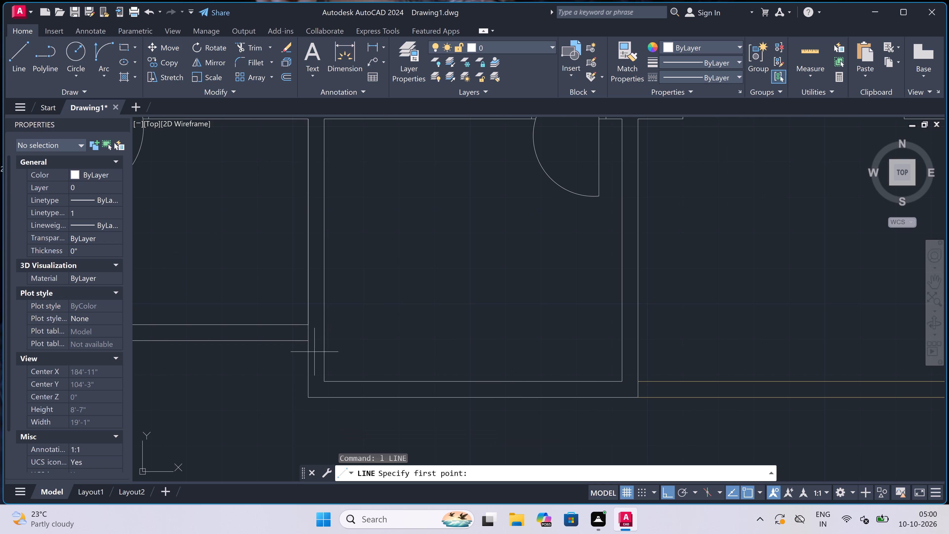
left_click(307, 396)
key("9")
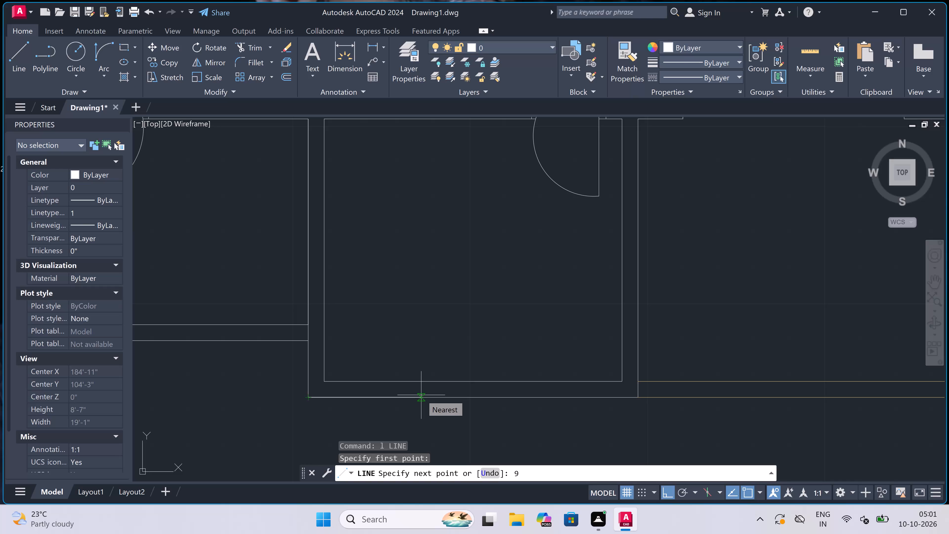
type("\"")
key("space")
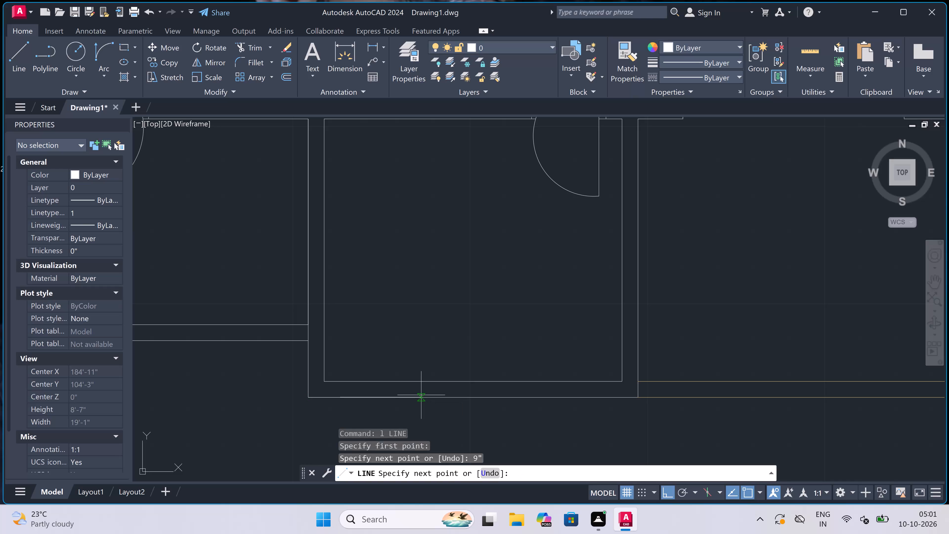
left_click(334, 275)
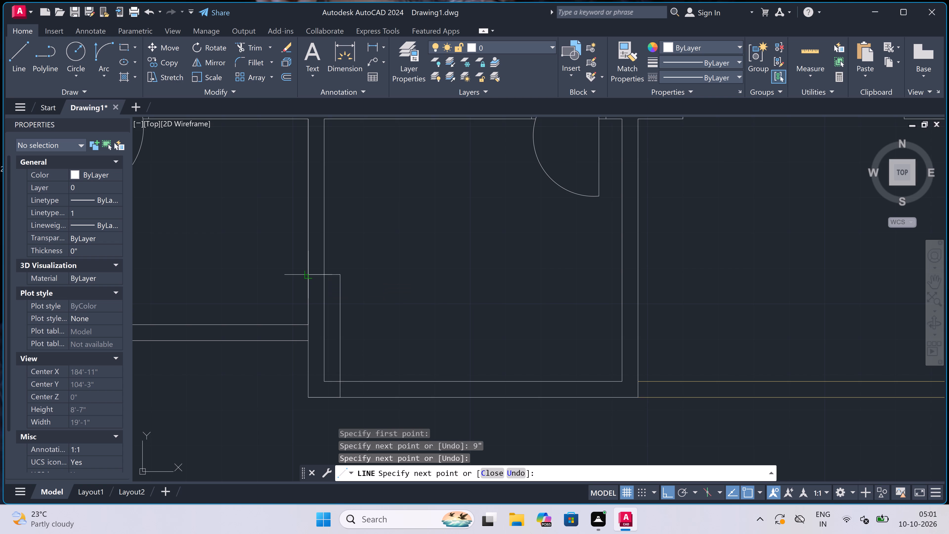
left_click(325, 274)
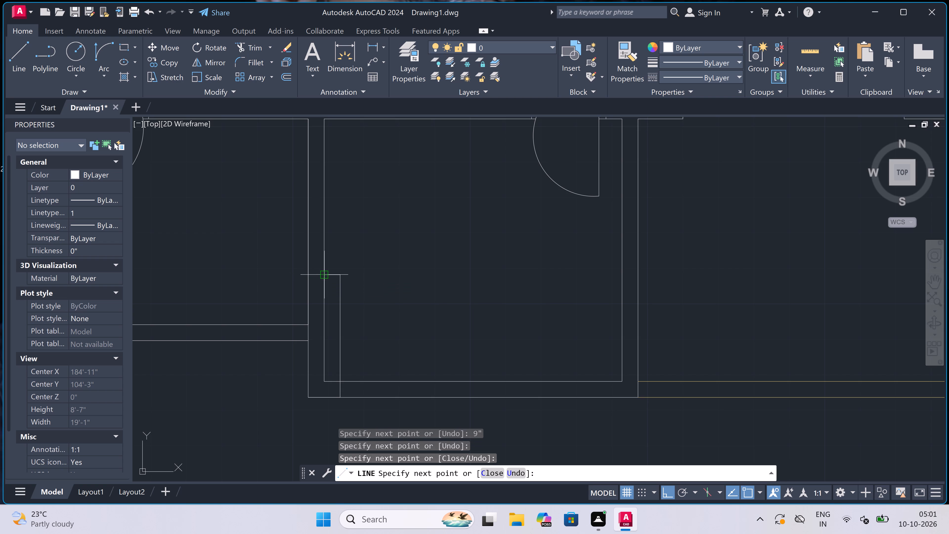
key("Escape")
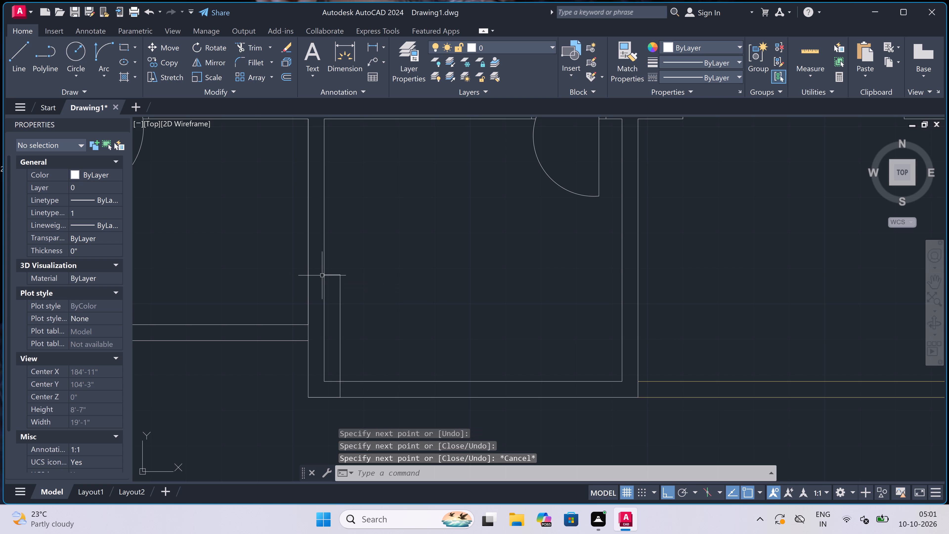
Trim the partition's east face, the south wall's inner line and the short stub inside the 9" pier.
type("tr")
key("space")
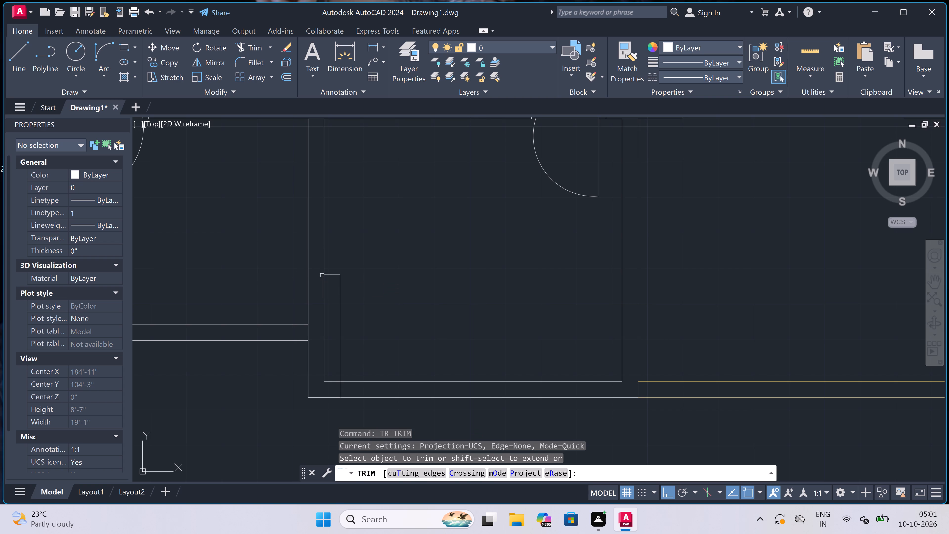
left_click(321, 298)
left_click(327, 295)
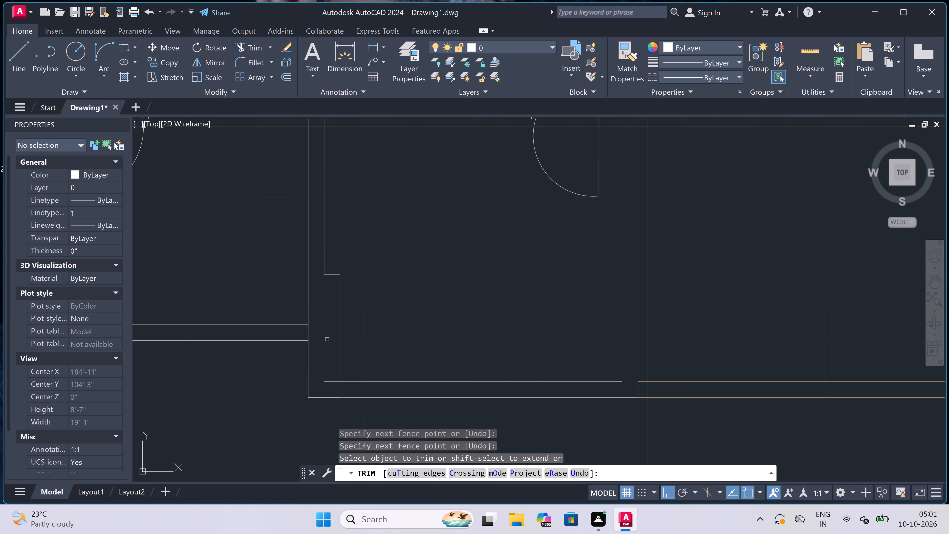
scroll(338, 389, "up", 2)
left_click(334, 382)
left_click(325, 316)
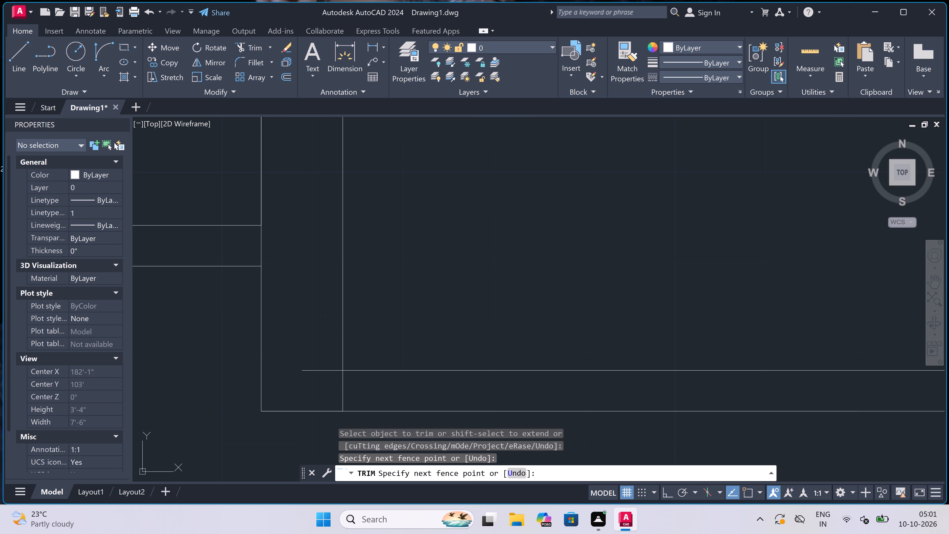
left_click(322, 393)
scroll(312, 343, "down", 1)
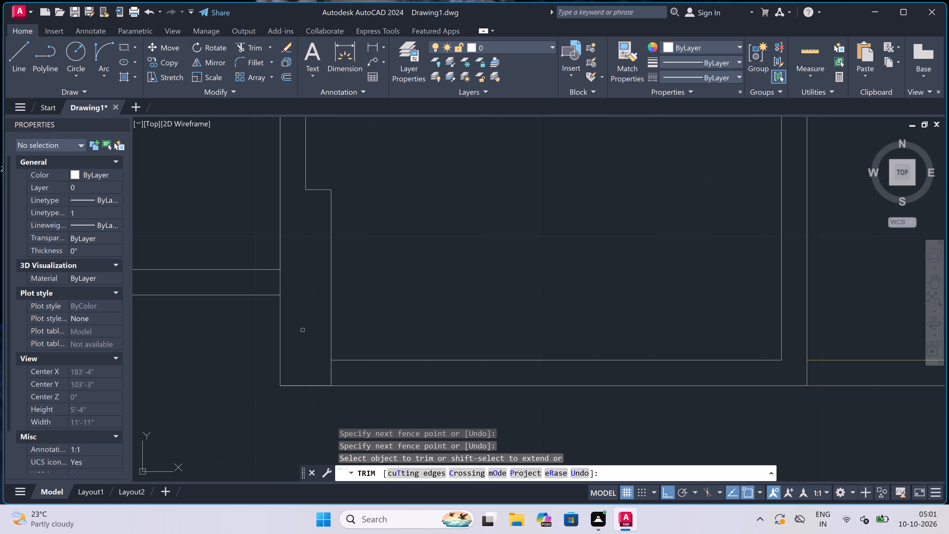
scroll(277, 301, "down", 3)
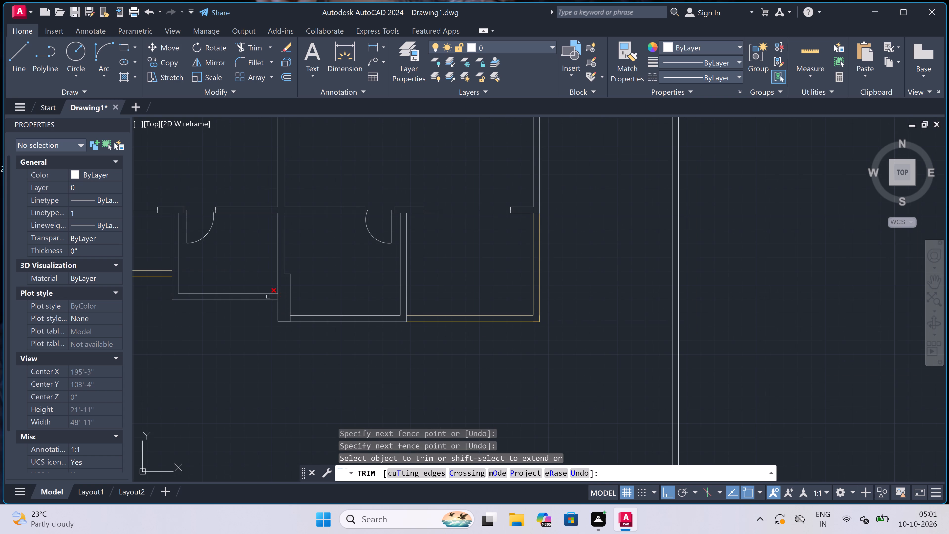
scroll(287, 317, "up", 3)
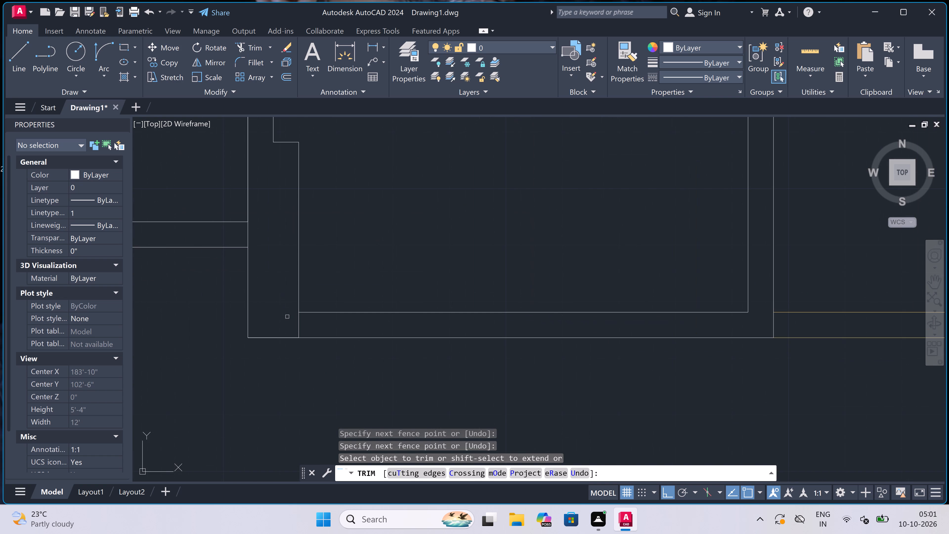
left_click(287, 317)
left_click(332, 323)
scroll(331, 322, "down", 2)
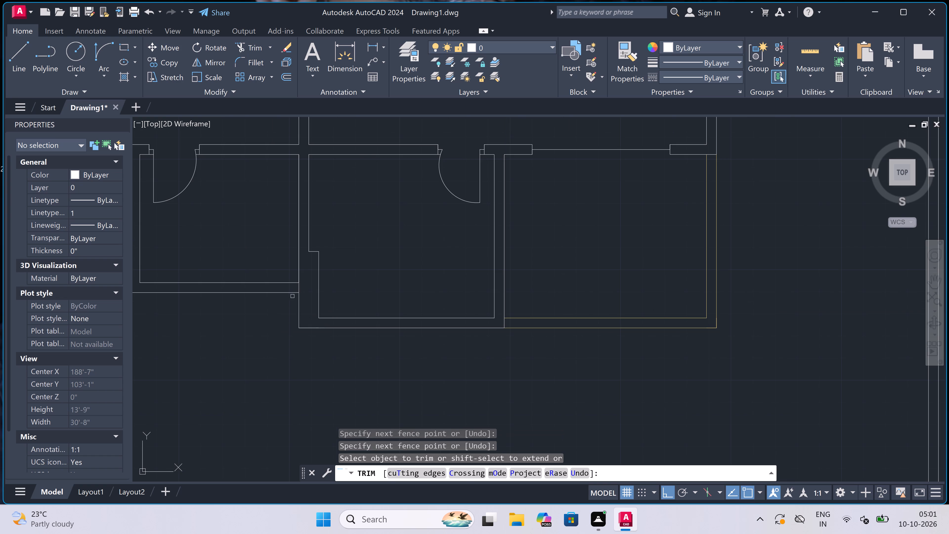
Trim the middle partition's west face where the small south-west room's south wall joins it.
scroll(292, 296, "up", 3)
left_click(321, 258)
double_click(290, 259)
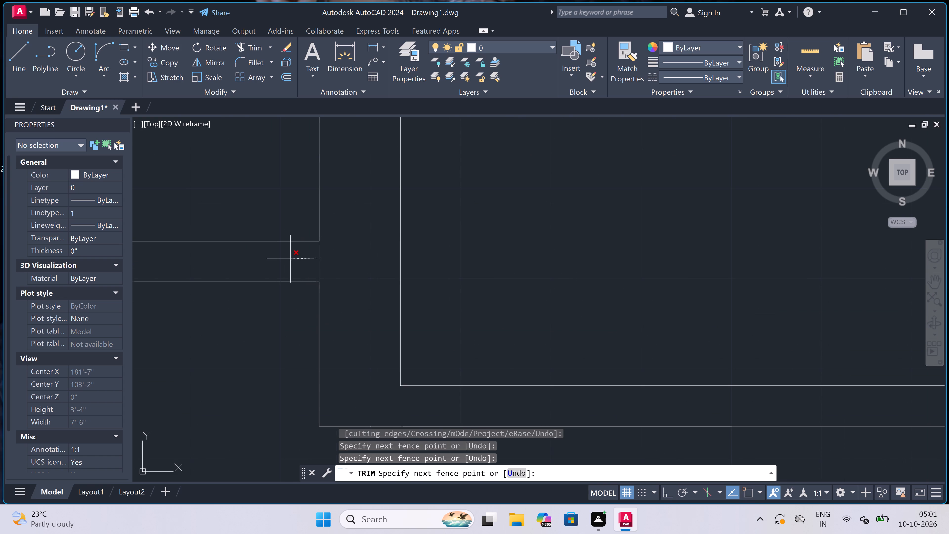
scroll(351, 278, "down", 6)
scroll(311, 273, "up", 2)
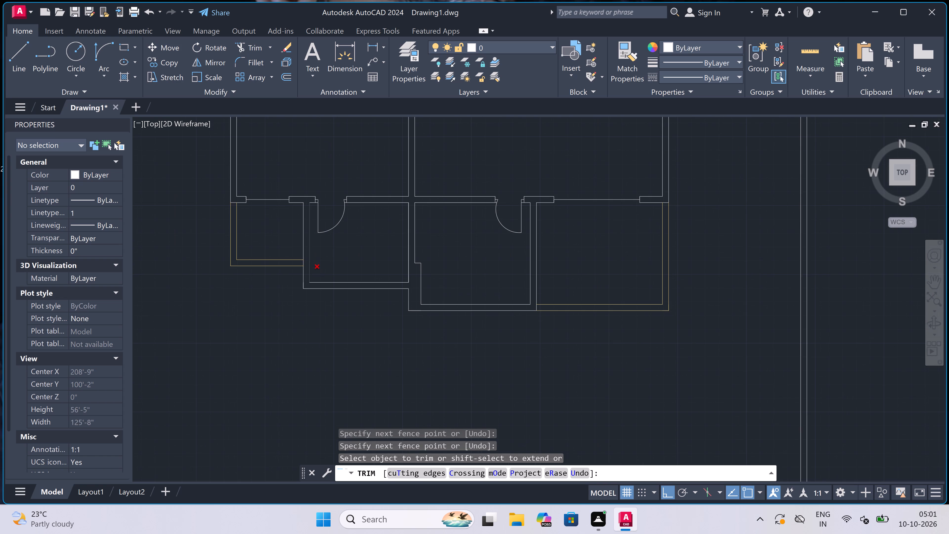
scroll(393, 269, "up", 1)
key("Escape")
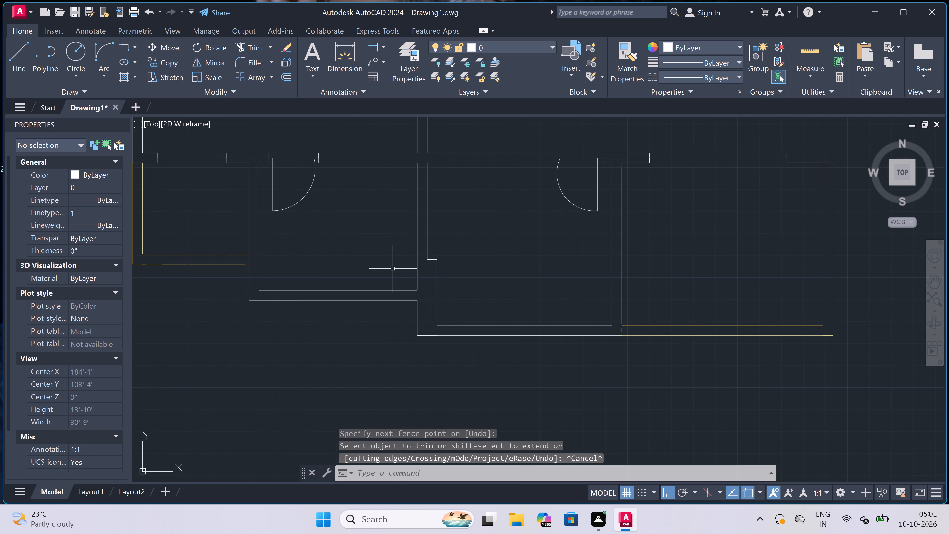
Draw a 2' window in the small south-west room's south wall, with a centre line and a jamb across the wall at each end.
type("l")
key("space")
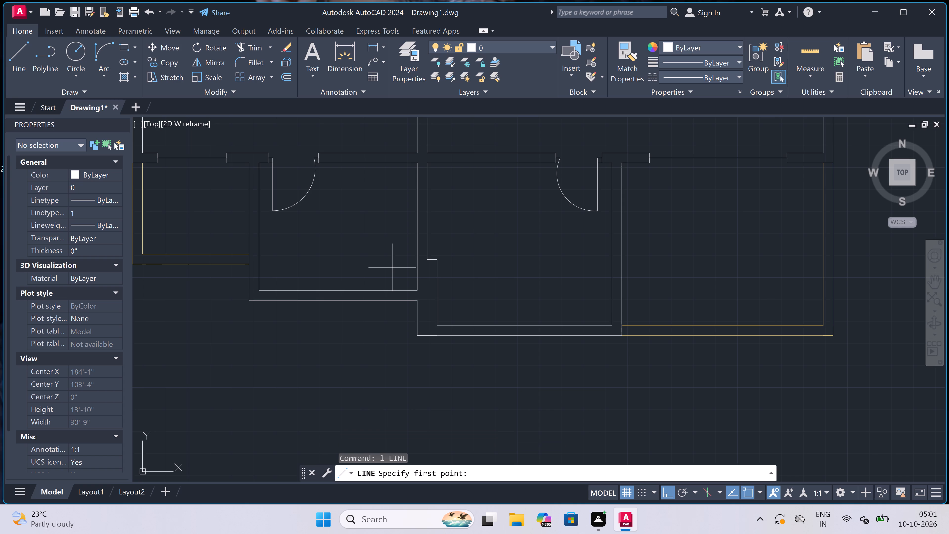
scroll(354, 276, "up", 2)
scroll(263, 294, "down", 2)
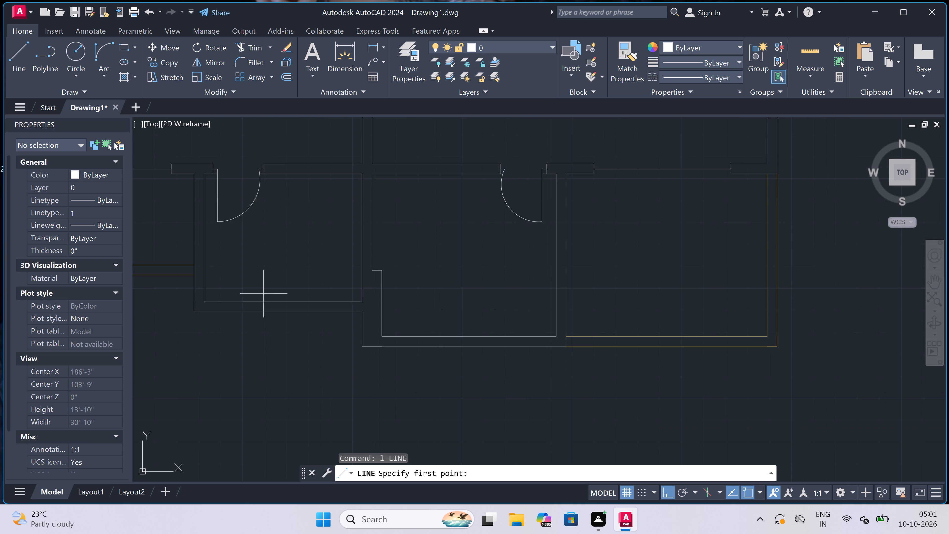
scroll(242, 292, "up", 1)
left_click(237, 306)
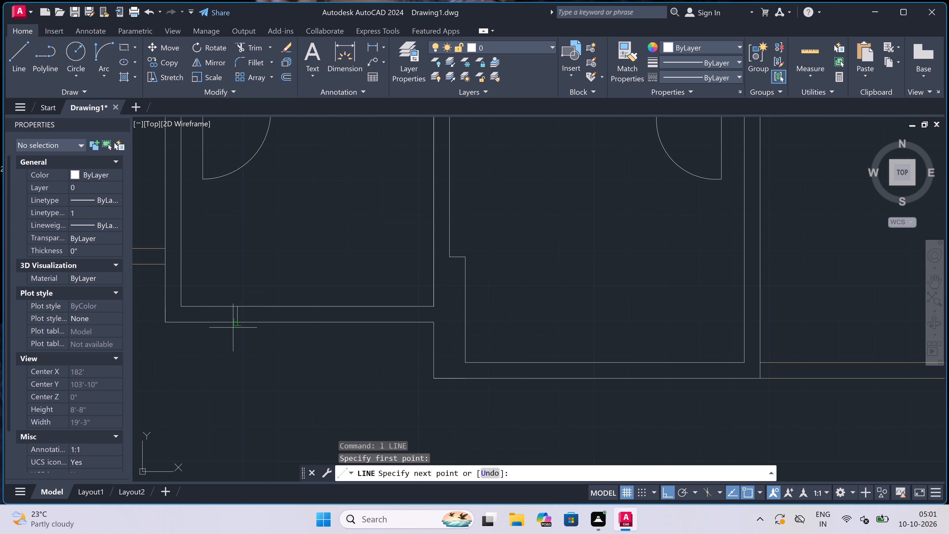
left_click(236, 317)
left_click(237, 314)
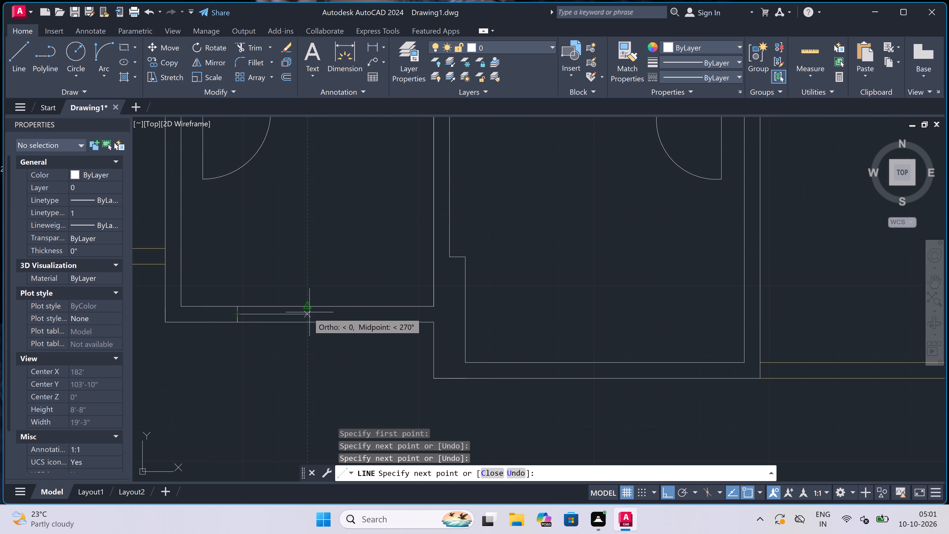
key("4")
key("BackSpace")
type("2'")
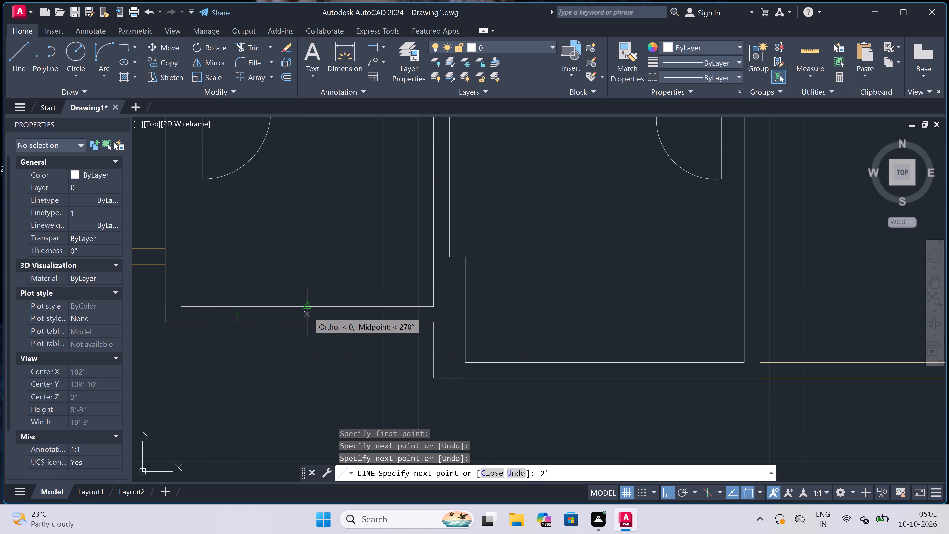
key("space")
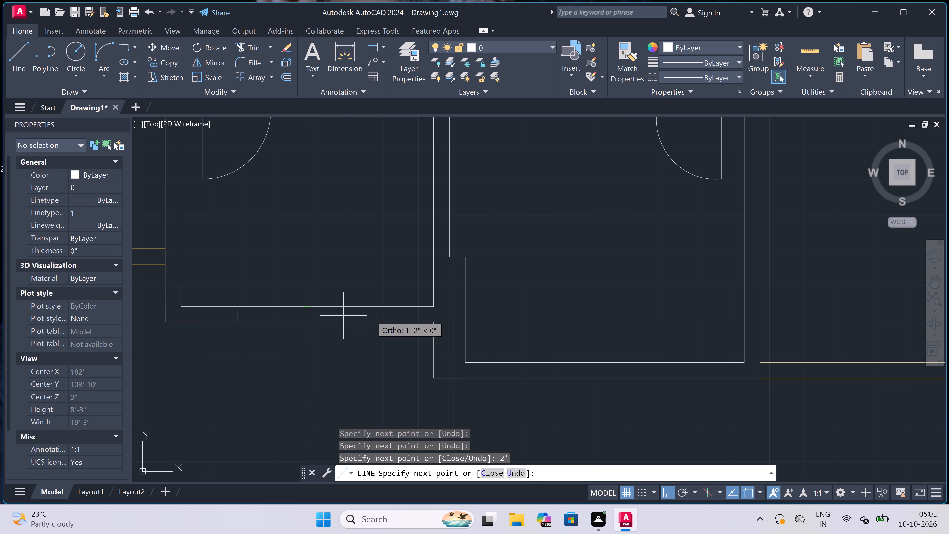
scroll(341, 307, "up", 2)
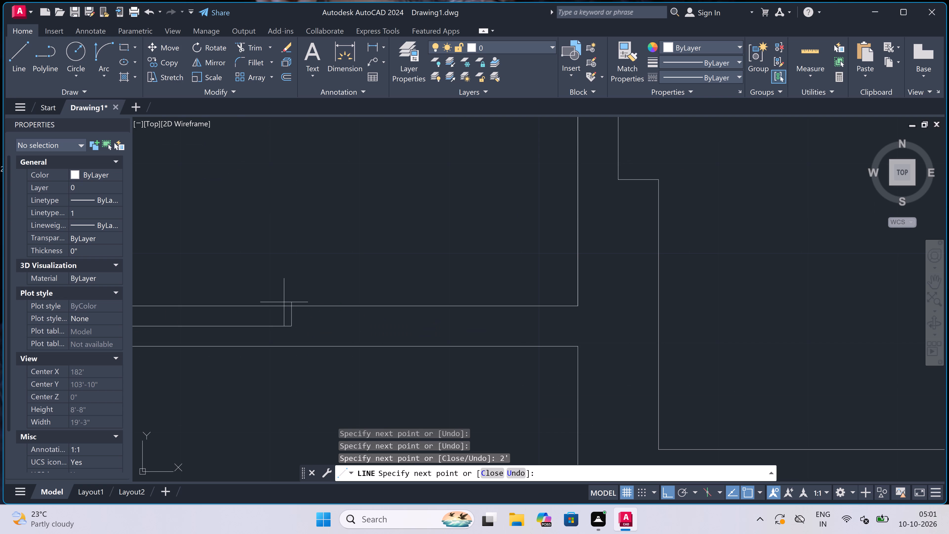
left_click(289, 306)
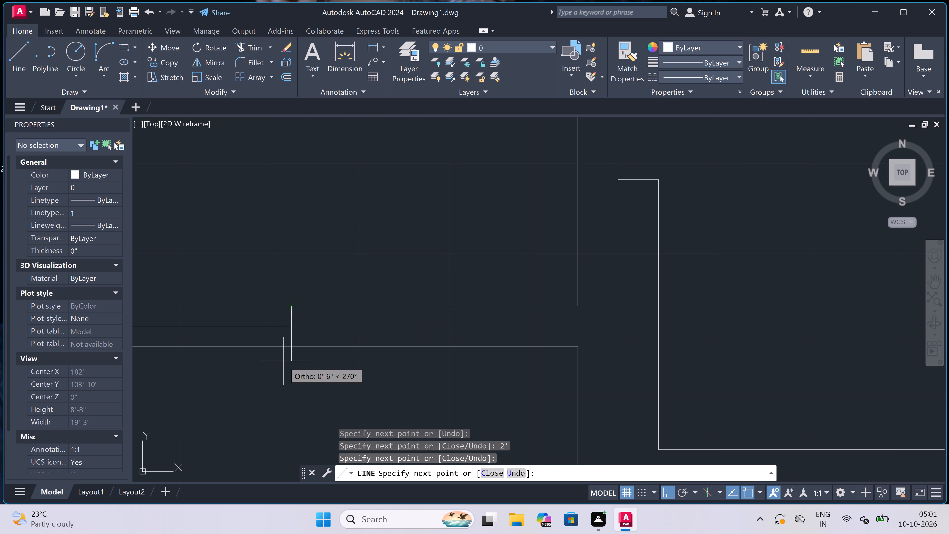
left_click(296, 342)
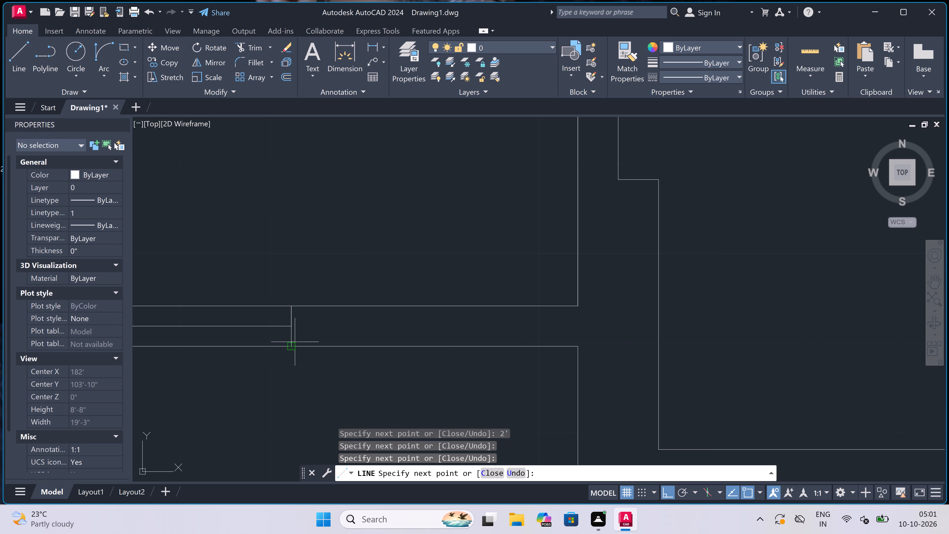
key("Escape")
Draw a 2' window in the south wall of the small room beside the 9" pier, with centre line and end jambs.
key("space")
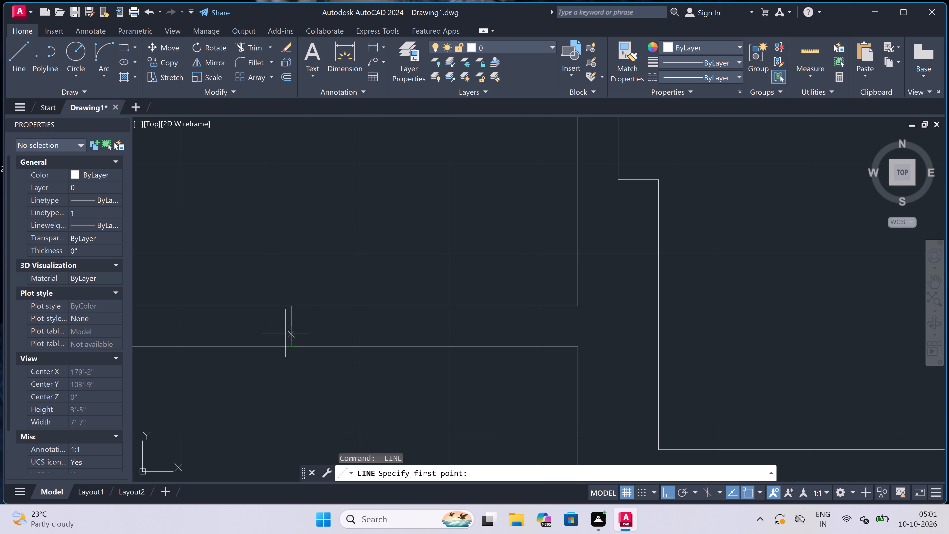
scroll(280, 287, "down", 5)
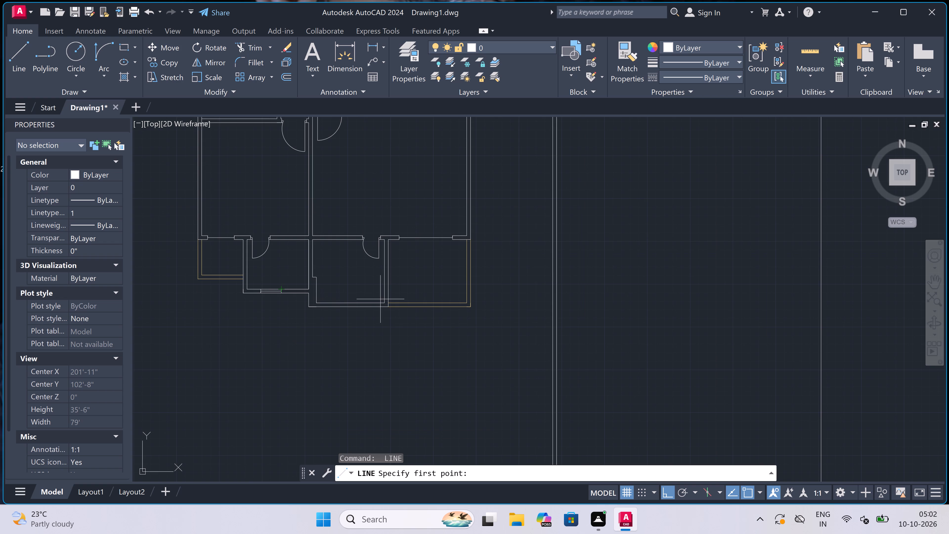
scroll(355, 297, "up", 3)
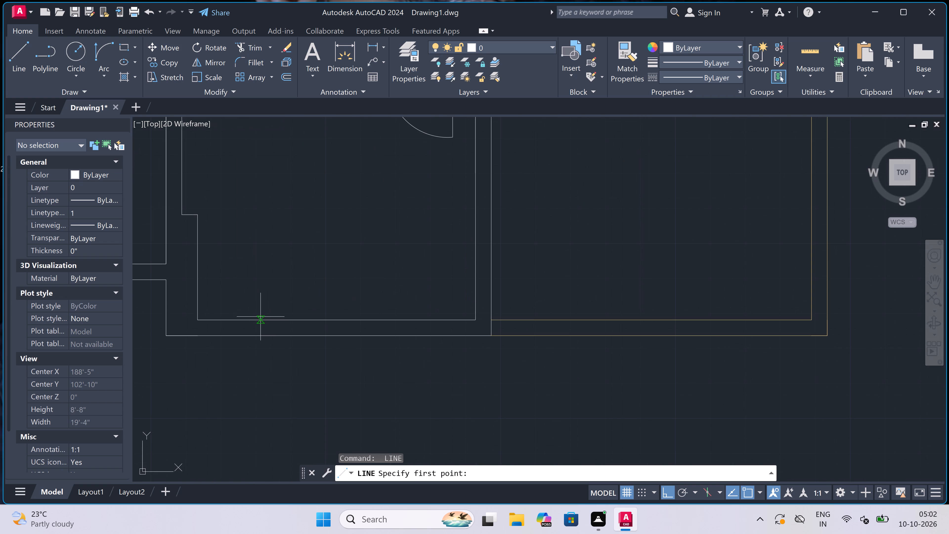
left_click(259, 318)
left_click(255, 331)
left_click(258, 324)
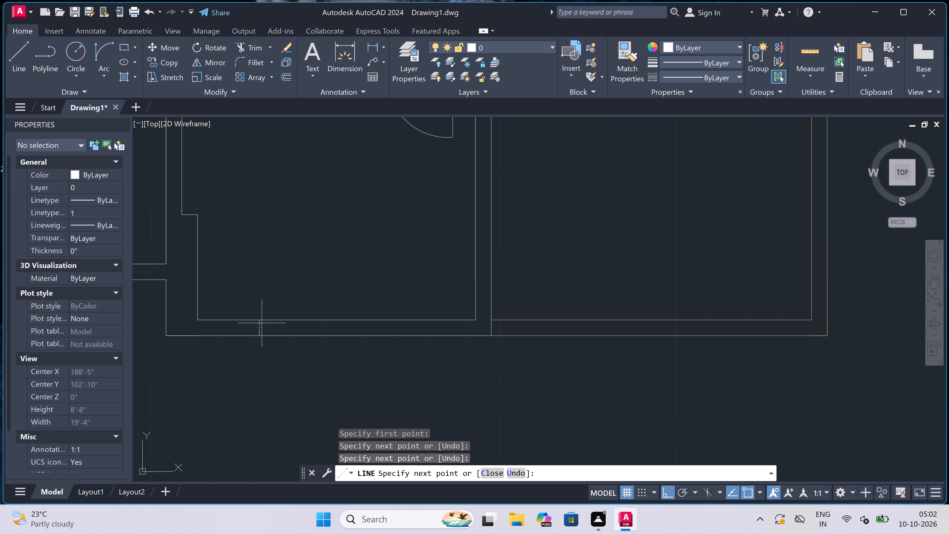
scroll(334, 335, "up", 1)
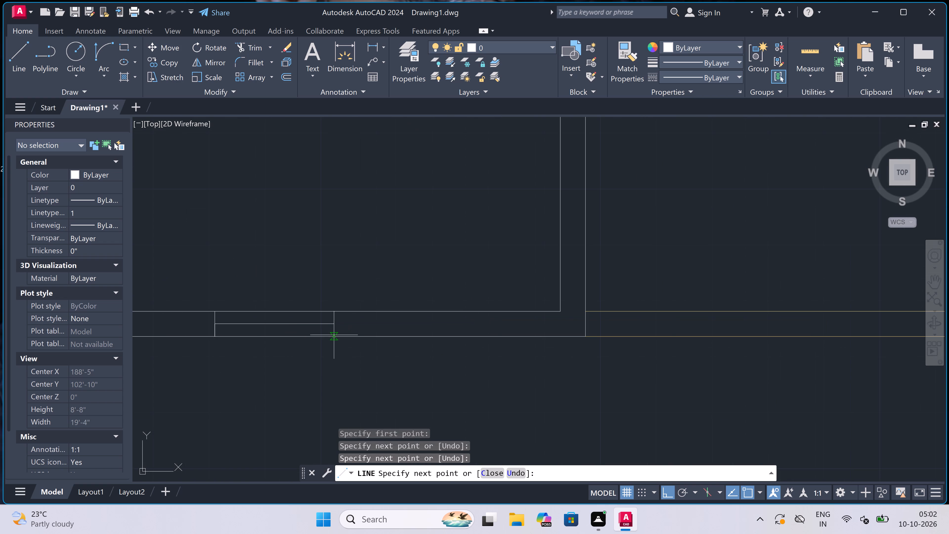
type("2'")
key("space")
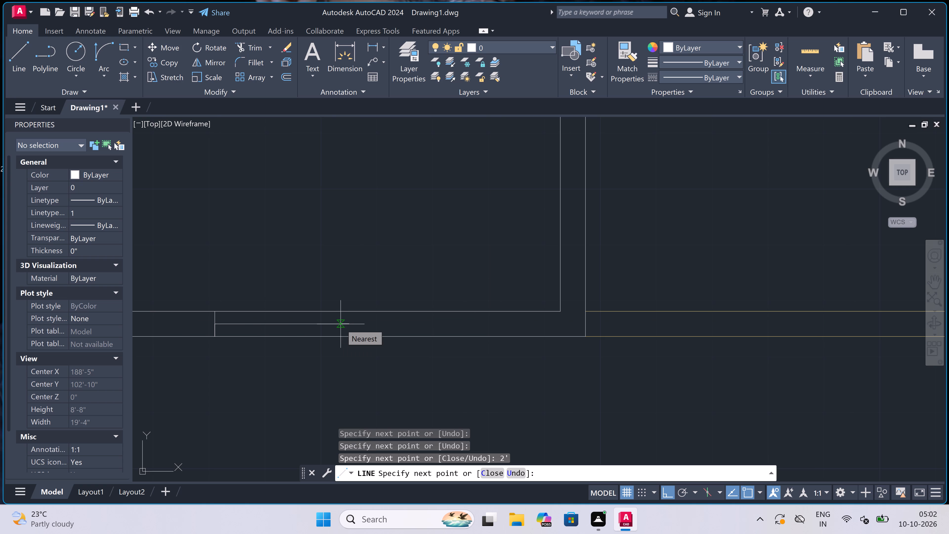
scroll(387, 309, "up", 1)
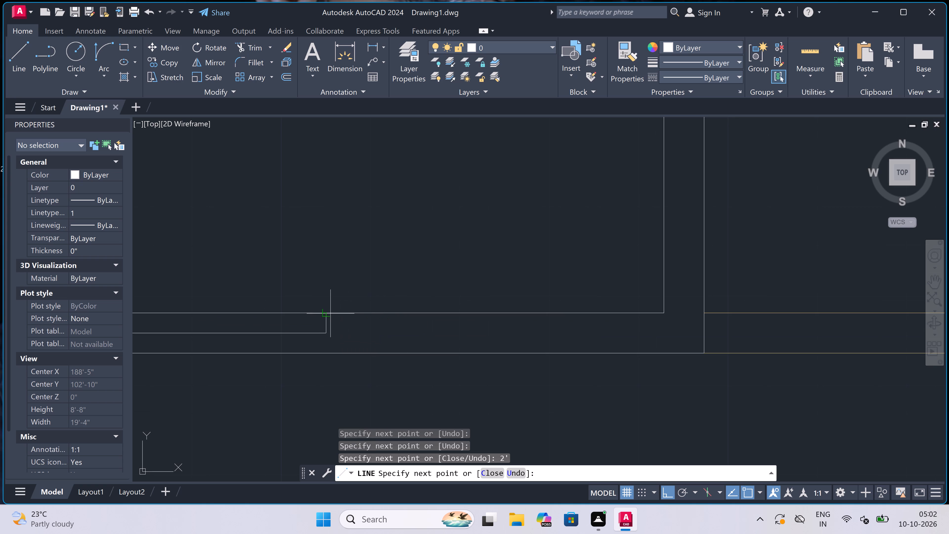
left_click(330, 312)
left_click(325, 348)
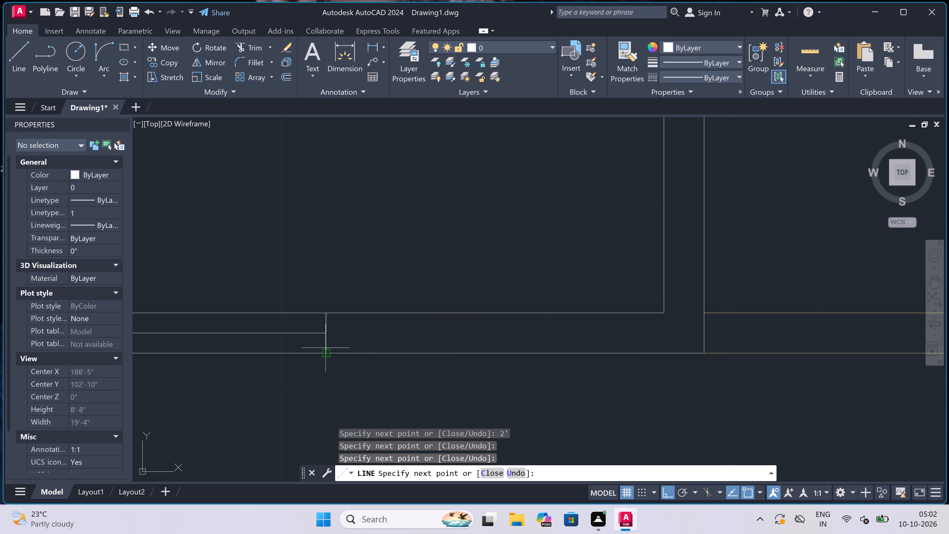
key("Escape")
Draw a 5' window in the large south-east room's east wall, with a centre line and a jamb across the wall at each end.
scroll(292, 334, "down", 4)
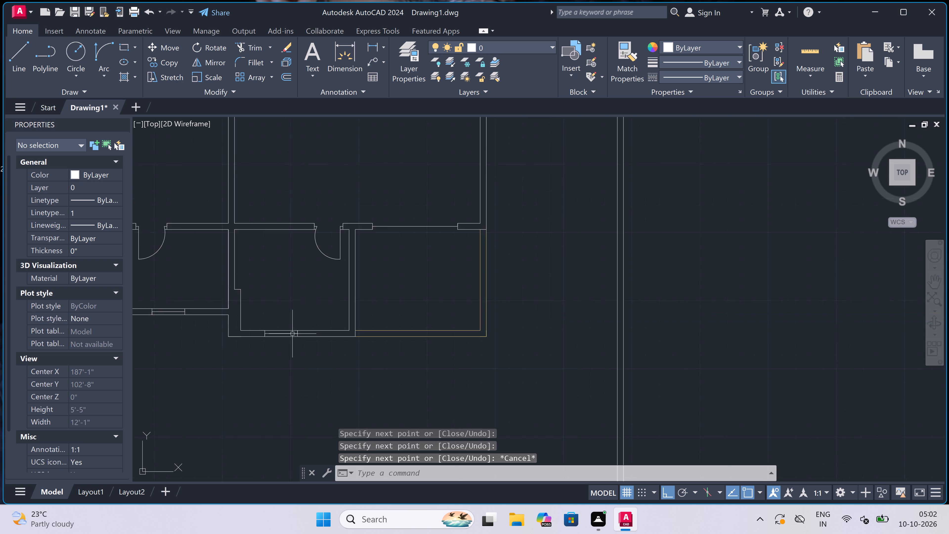
scroll(292, 333, "down", 3)
key("space")
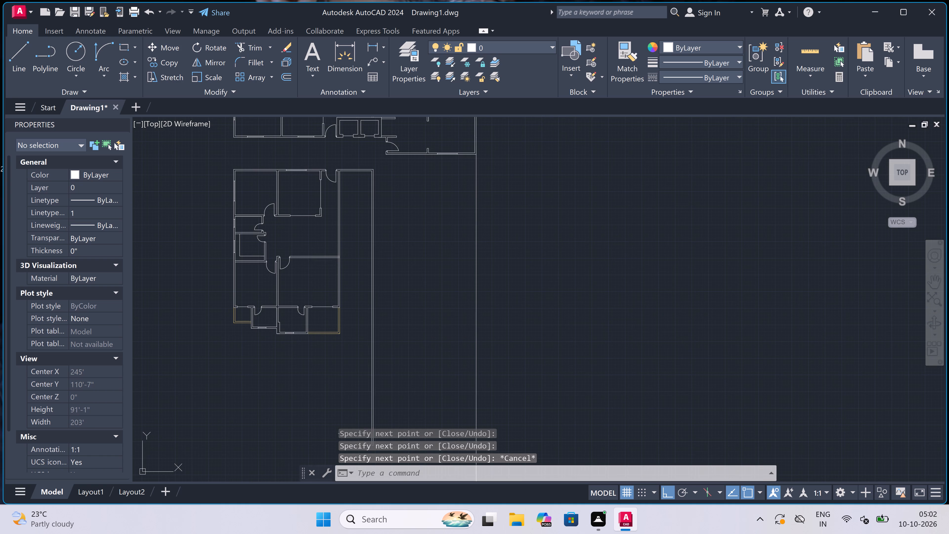
scroll(335, 265, "up", 4)
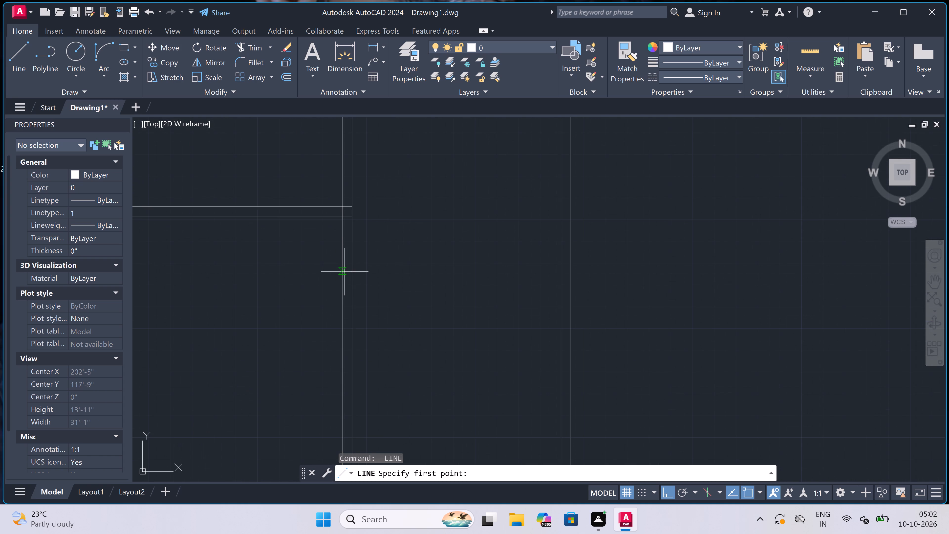
left_click(345, 281)
left_click(353, 280)
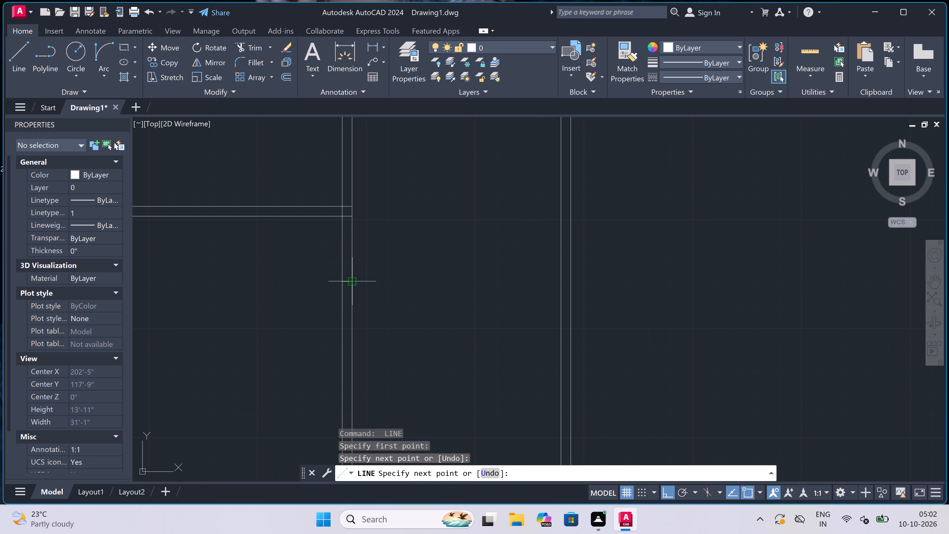
left_click(347, 284)
key("5")
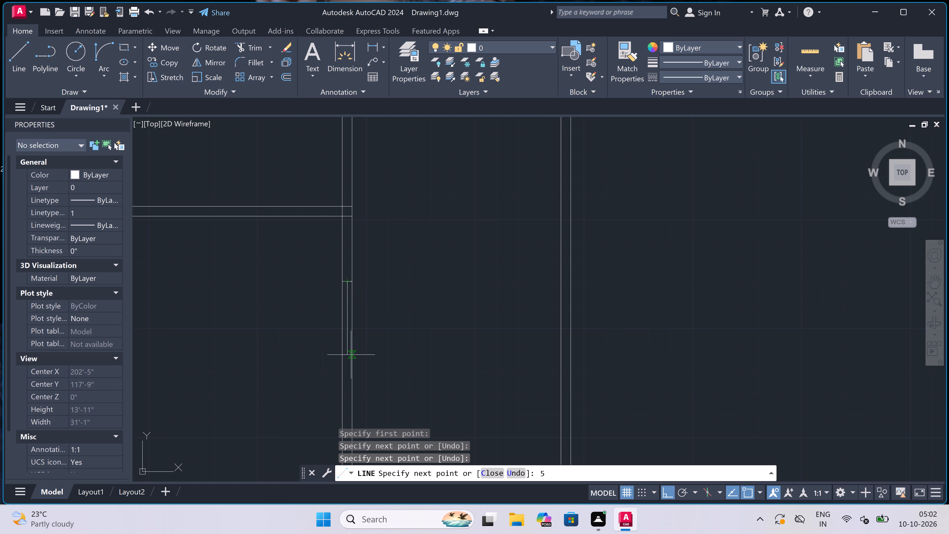
key("apostrophe")
key("space")
scroll(348, 340, "down", 3)
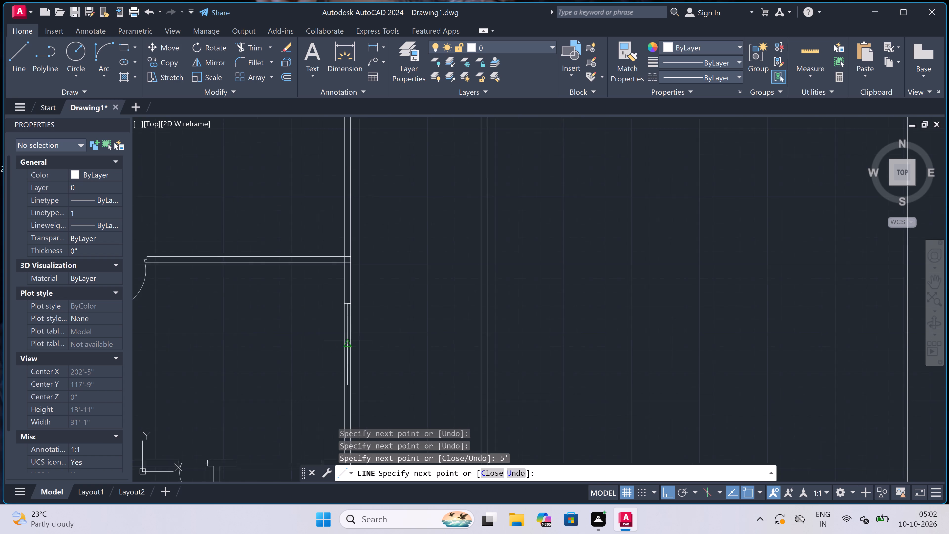
scroll(347, 359, "up", 3)
left_click(344, 353)
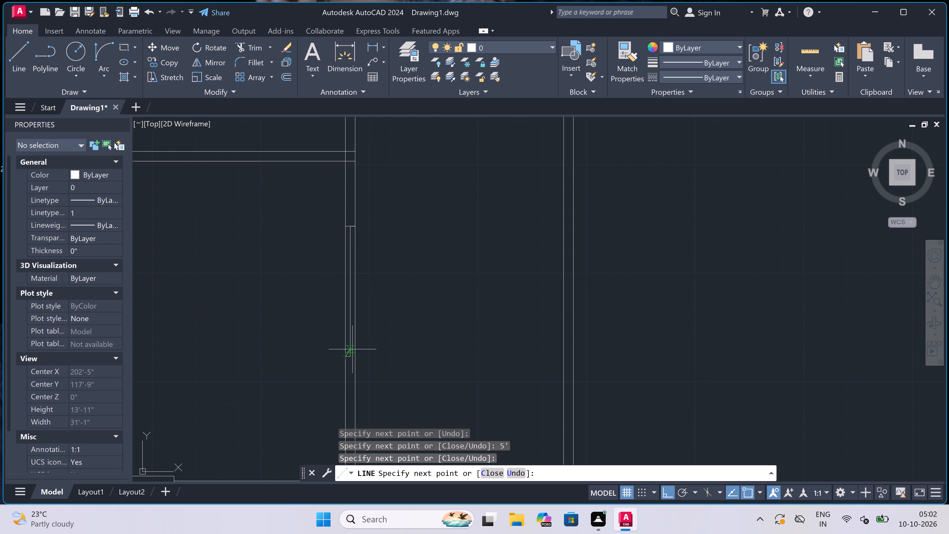
left_click(355, 353)
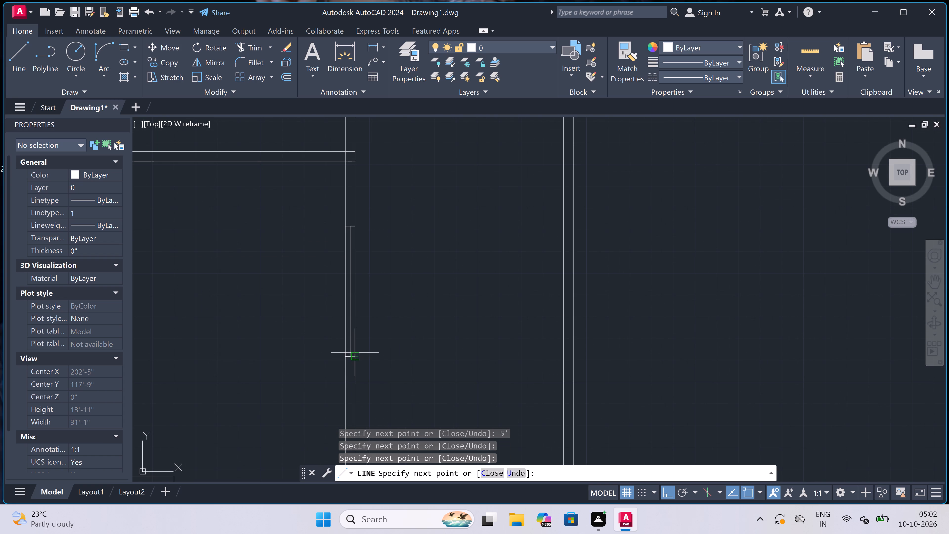
key("Escape")
Draw a 5' window in the large south-west room's west wall, with a centre line and a jamb across the wall at each end.
key("space")
scroll(322, 333, "down", 3)
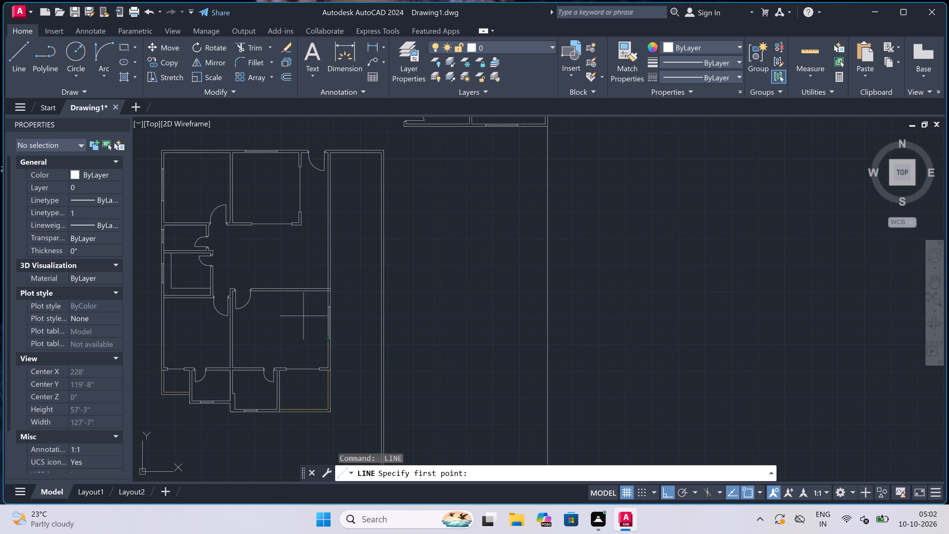
scroll(213, 310, "down", 2)
scroll(161, 318, "up", 2)
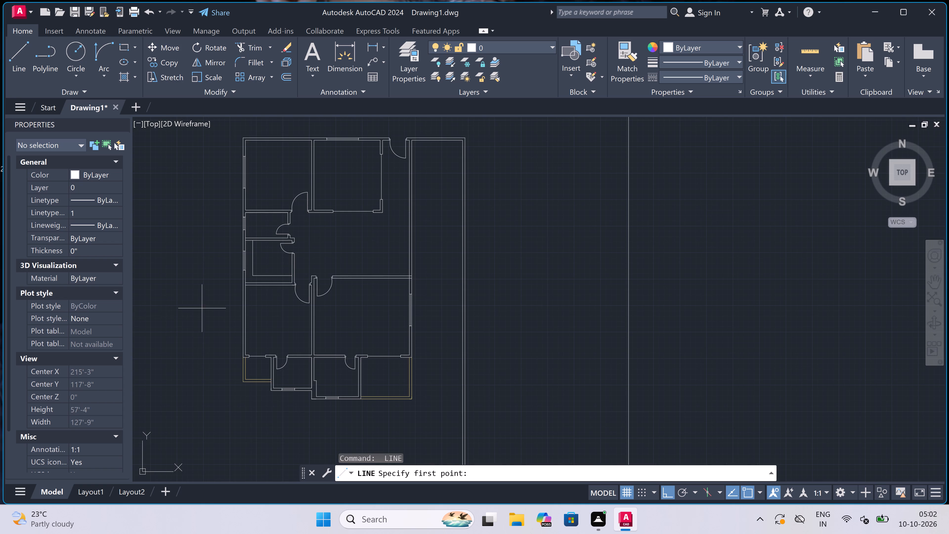
scroll(229, 309, "up", 3)
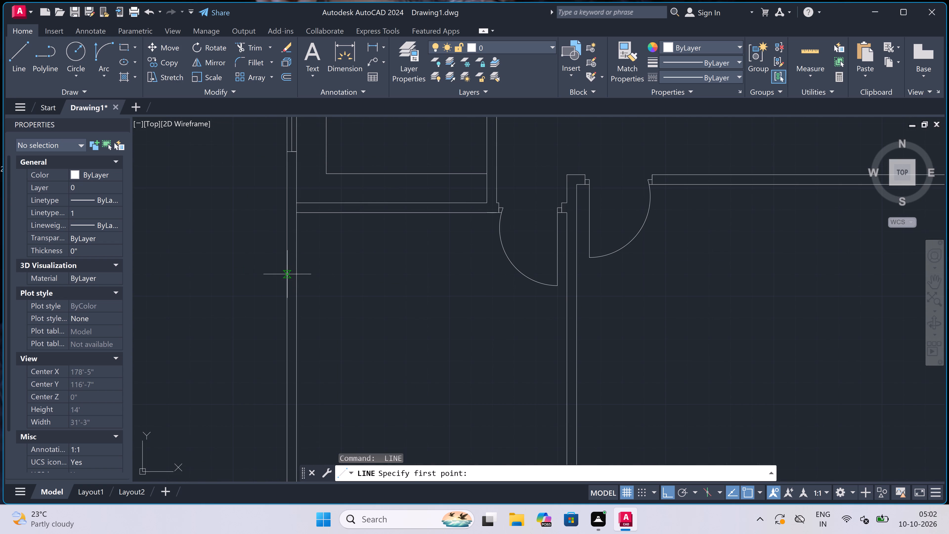
left_click(287, 275)
left_click(295, 275)
scroll(295, 275, "up", 2)
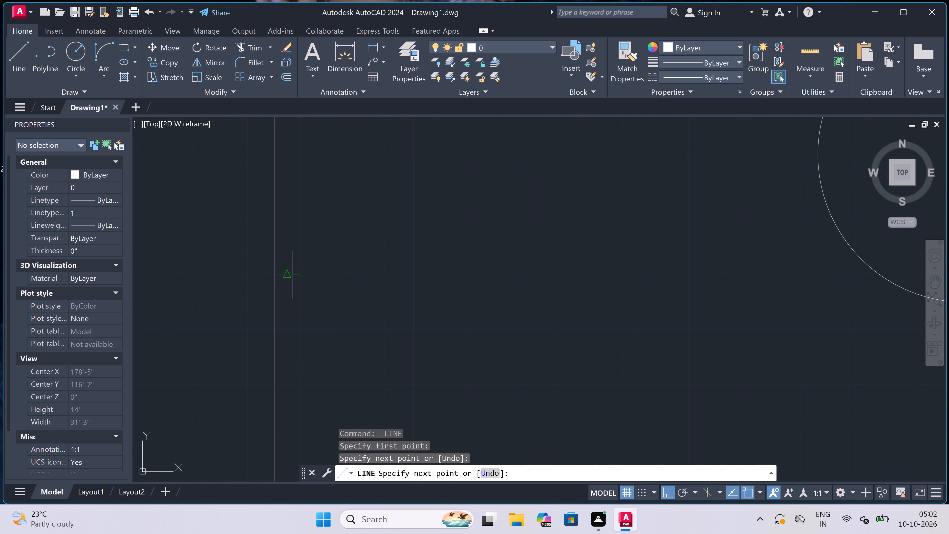
left_click(285, 278)
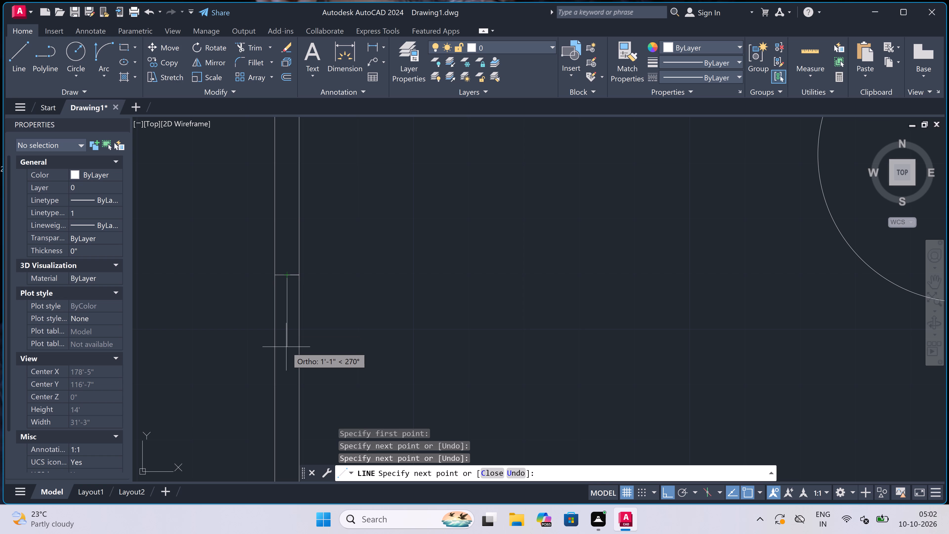
type("5'")
key("space")
scroll(285, 342, "down", 2)
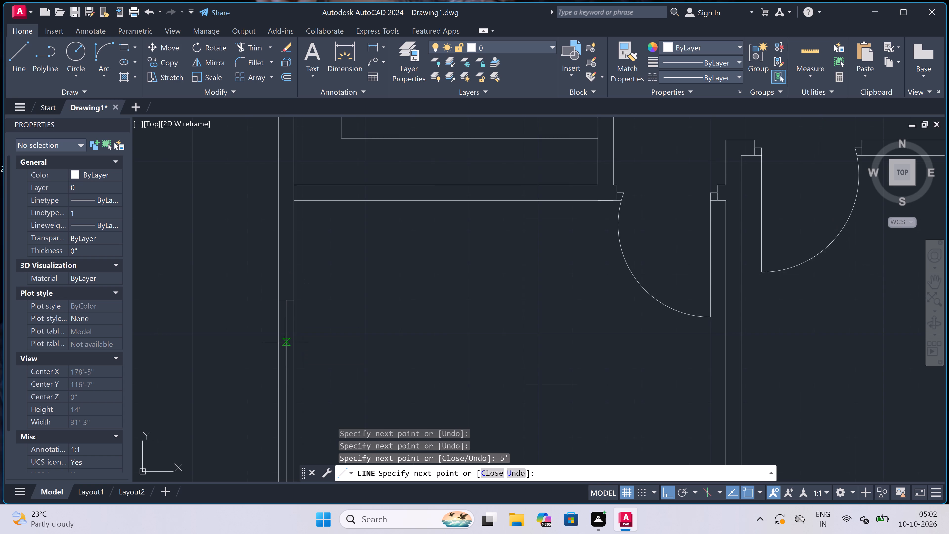
scroll(285, 342, "down", 2)
scroll(279, 382, "up", 4)
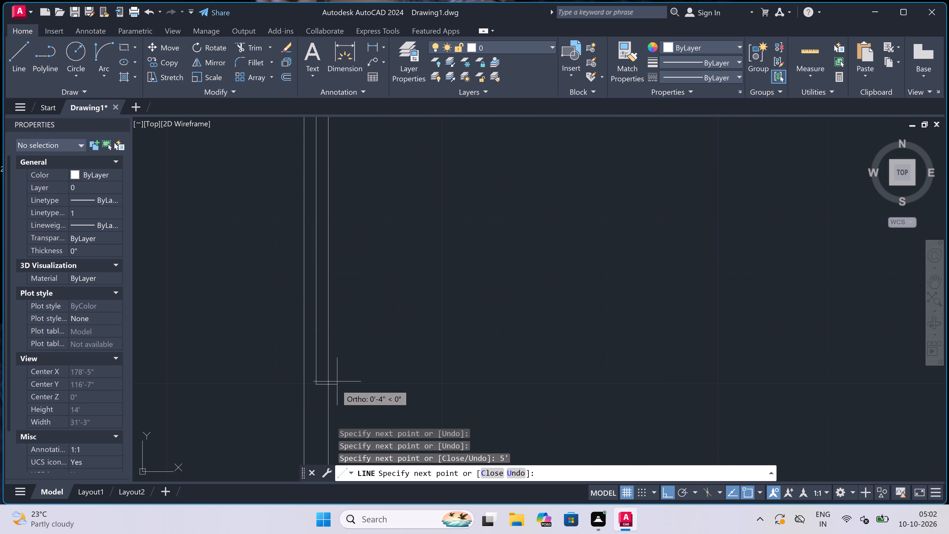
scroll(324, 396, "up", 3)
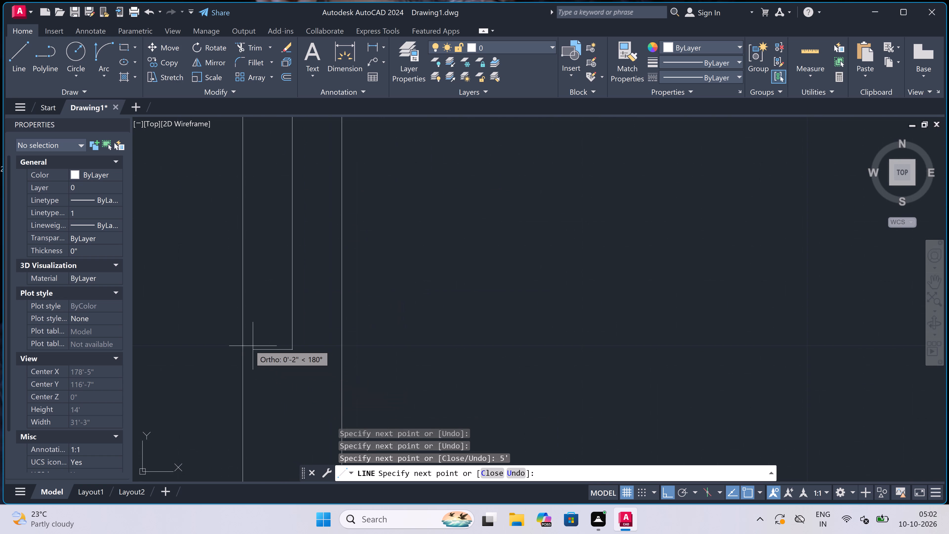
left_click(244, 349)
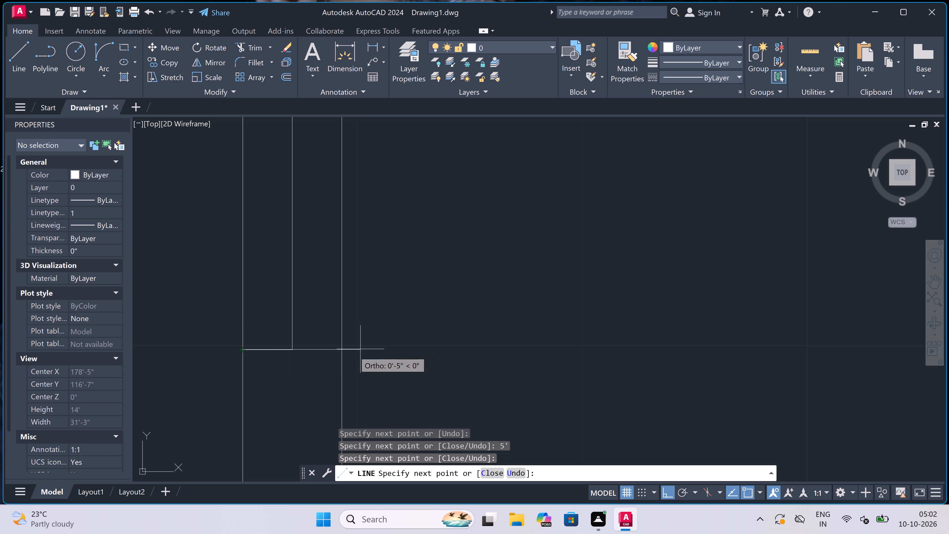
left_click(343, 352)
key("Escape")
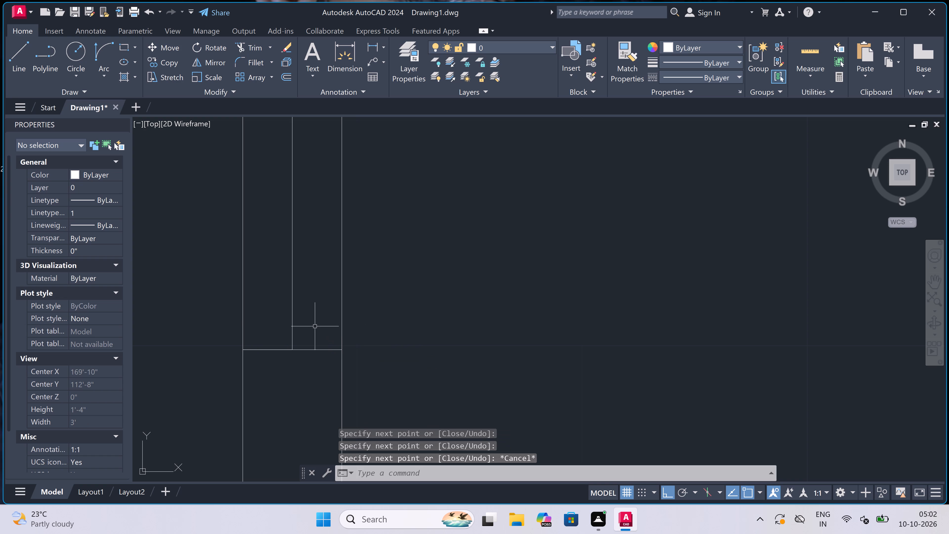
Draw the inner face of the north-west apartment's missing east wall, from below the balcony partition straight south to the lift core's north edge.
scroll(290, 283, "down", 9)
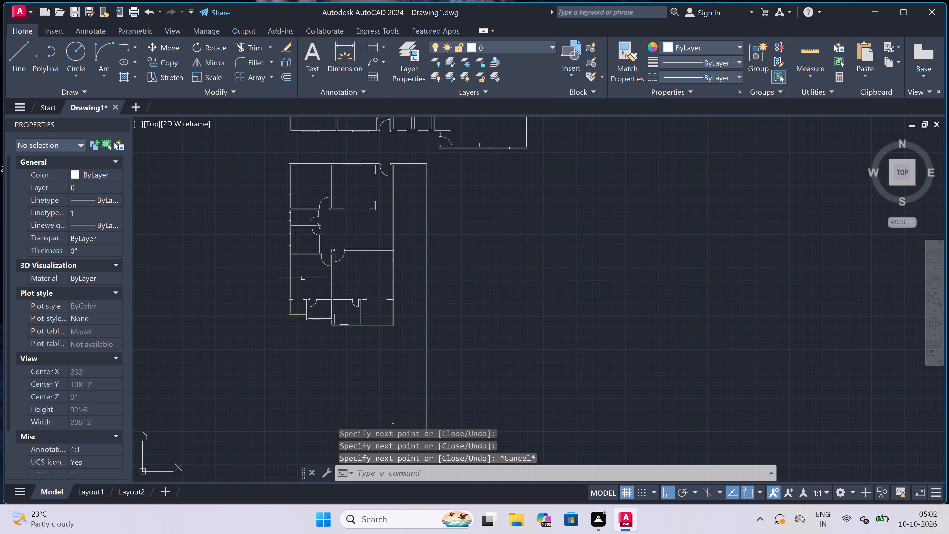
scroll(314, 272, "up", 3)
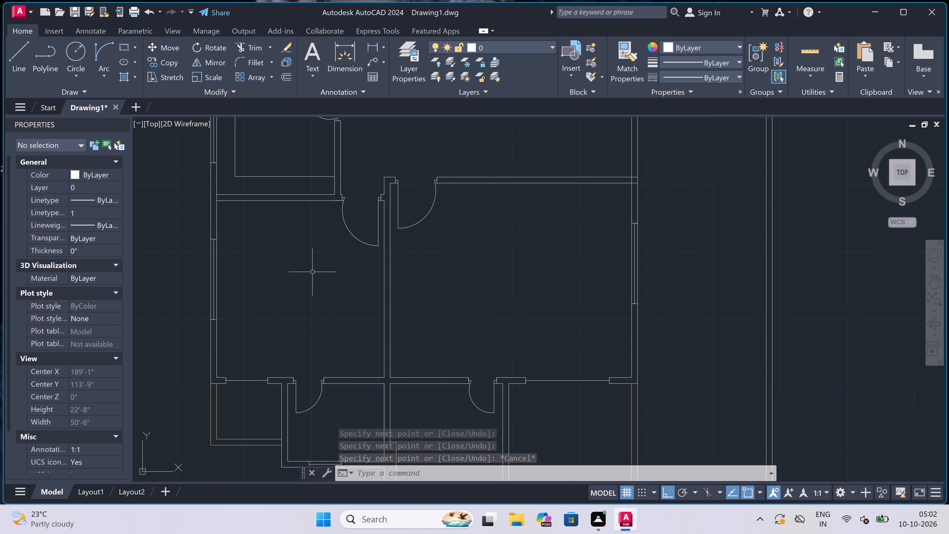
scroll(312, 272, "down", 1)
scroll(282, 298, "down", 3)
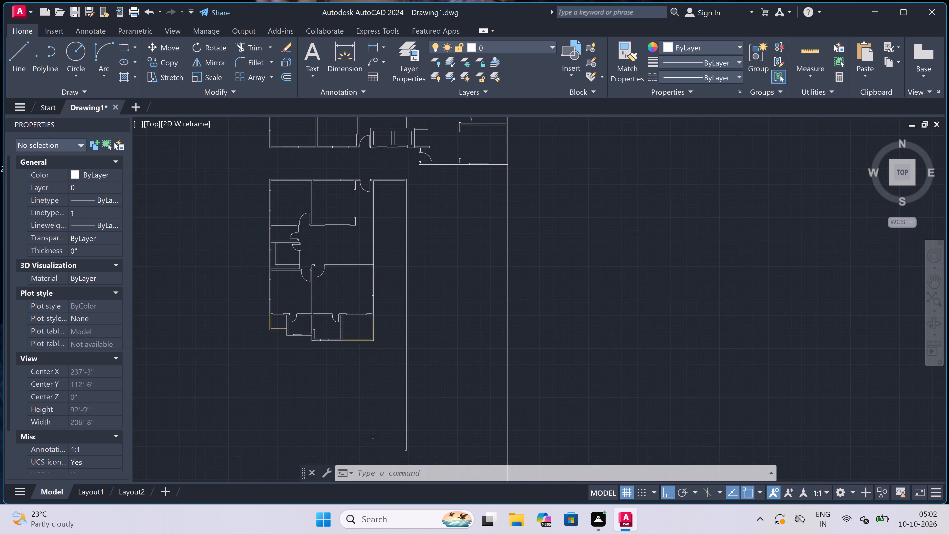
scroll(281, 298, "down", 1)
scroll(318, 272, "up", 1)
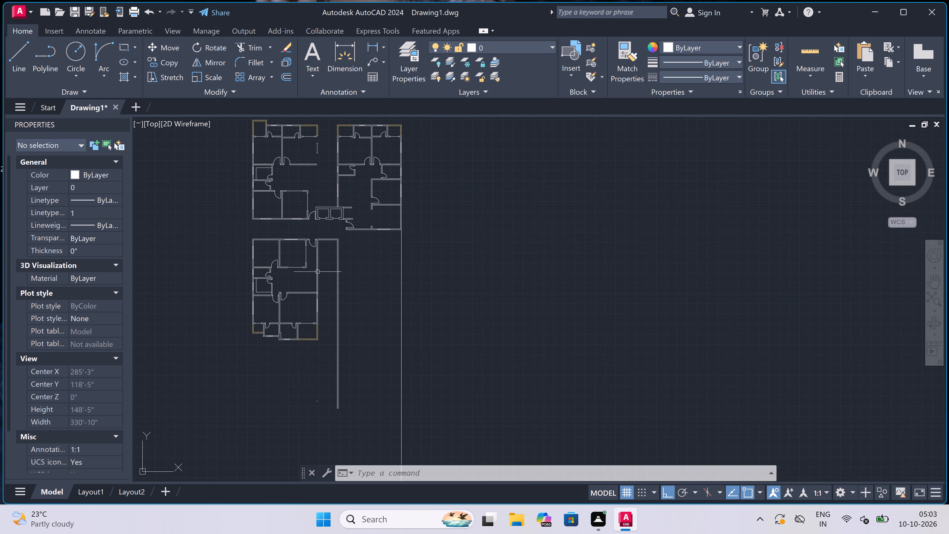
scroll(318, 272, "down", 1)
scroll(312, 197, "up", 3)
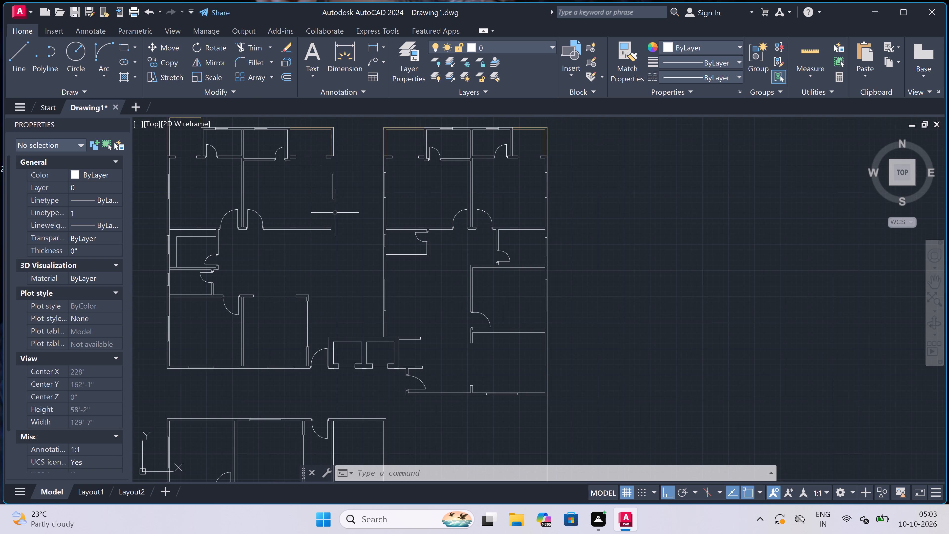
key("space")
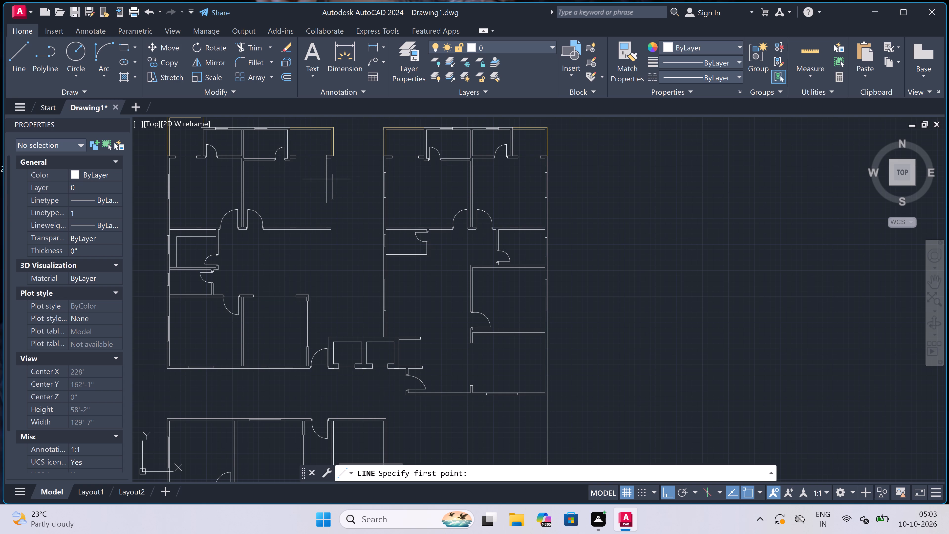
scroll(332, 161, "up", 4)
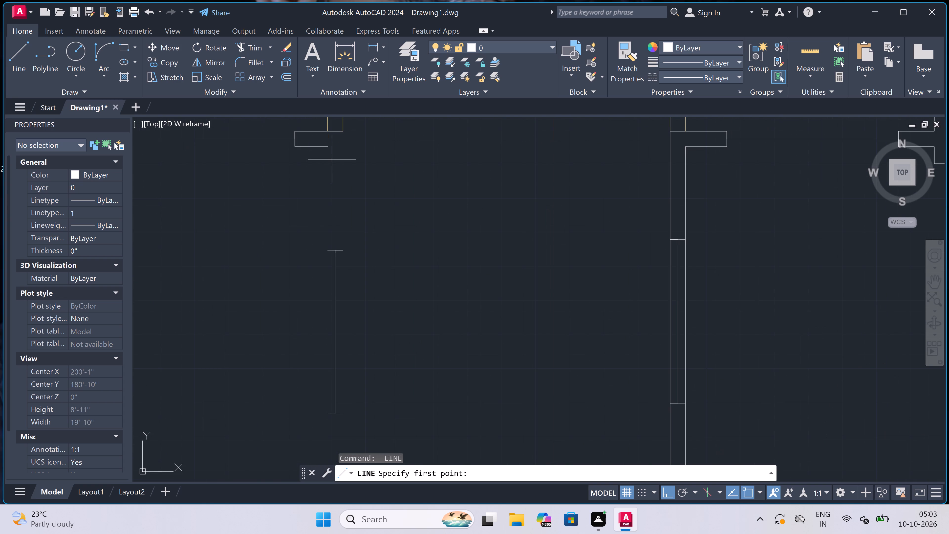
left_click(330, 146)
scroll(330, 146, "down", 1)
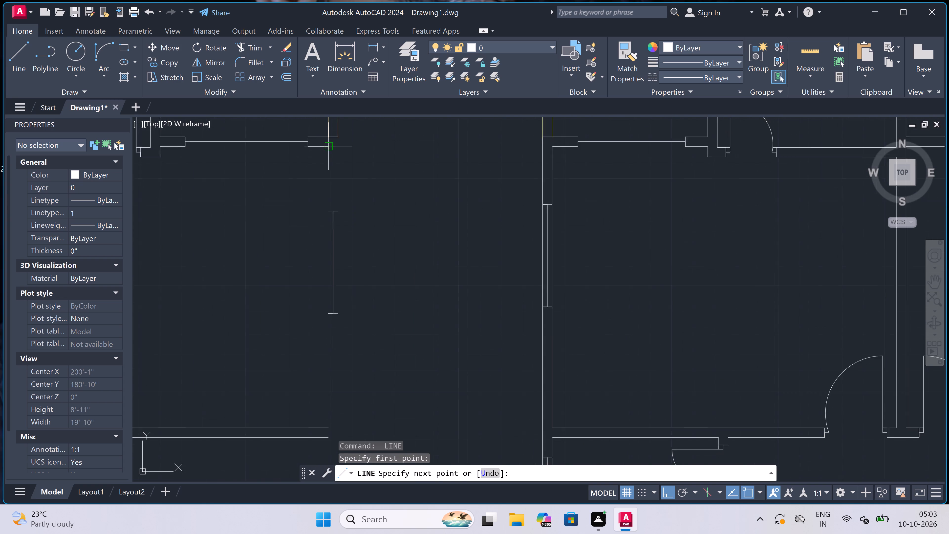
scroll(330, 146, "down", 1)
scroll(324, 288, "down", 3)
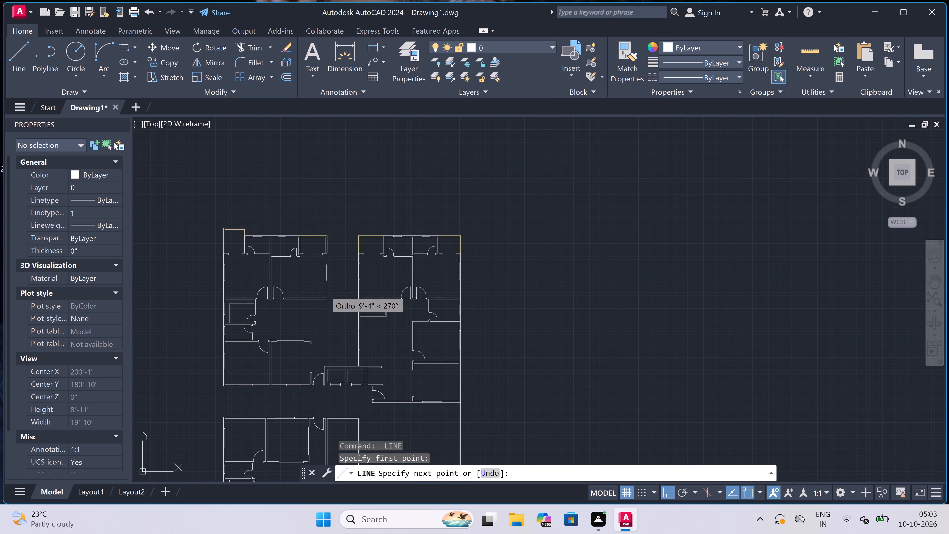
scroll(324, 378, "up", 3)
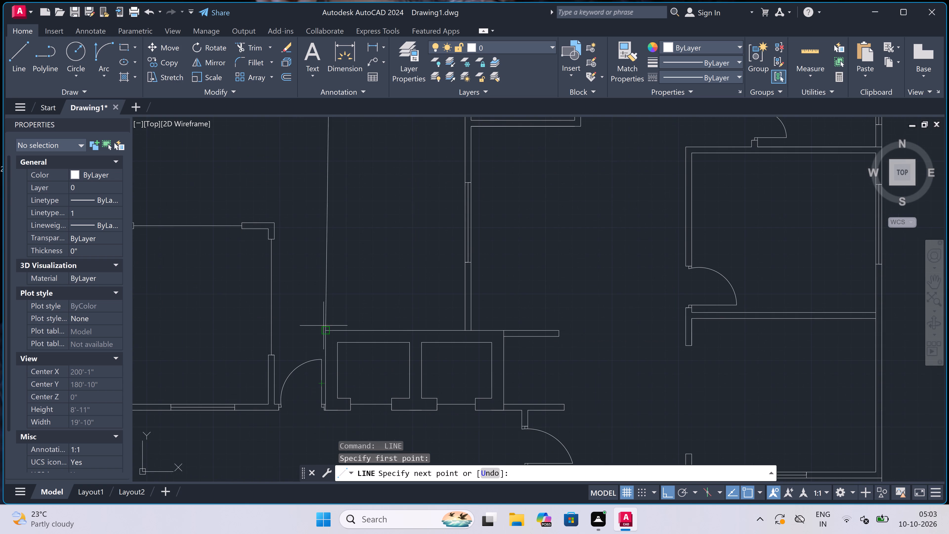
scroll(323, 318, "up", 2)
scroll(341, 335, "up", 2)
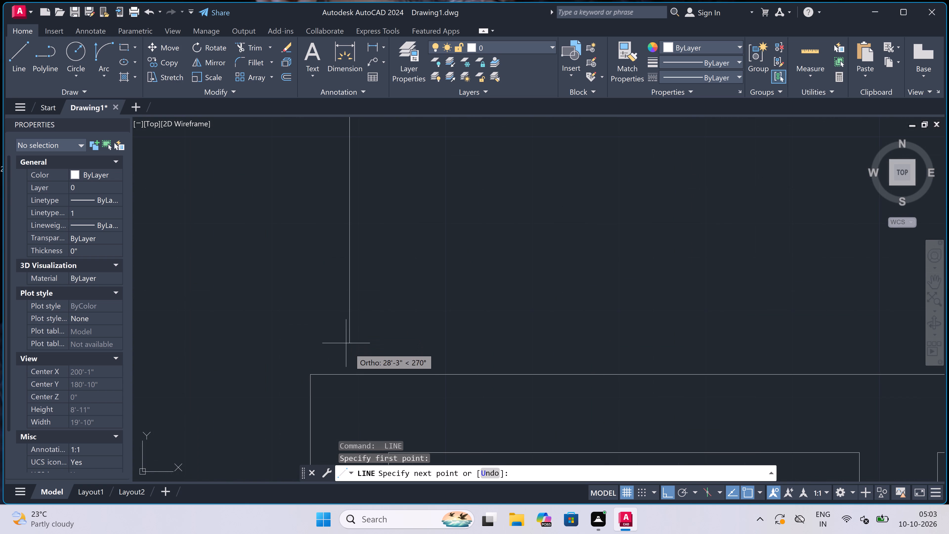
left_click(351, 373)
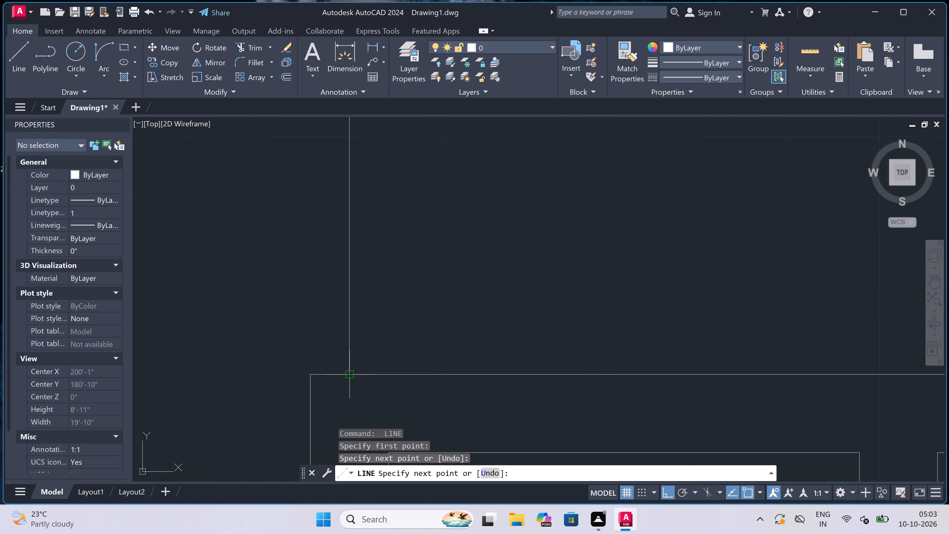
key("Escape")
Draw the outer face of the north-west apartment's east wall, from the balcony's outer corner straight south to the lift core's north edge.
scroll(247, 357, "down", 5)
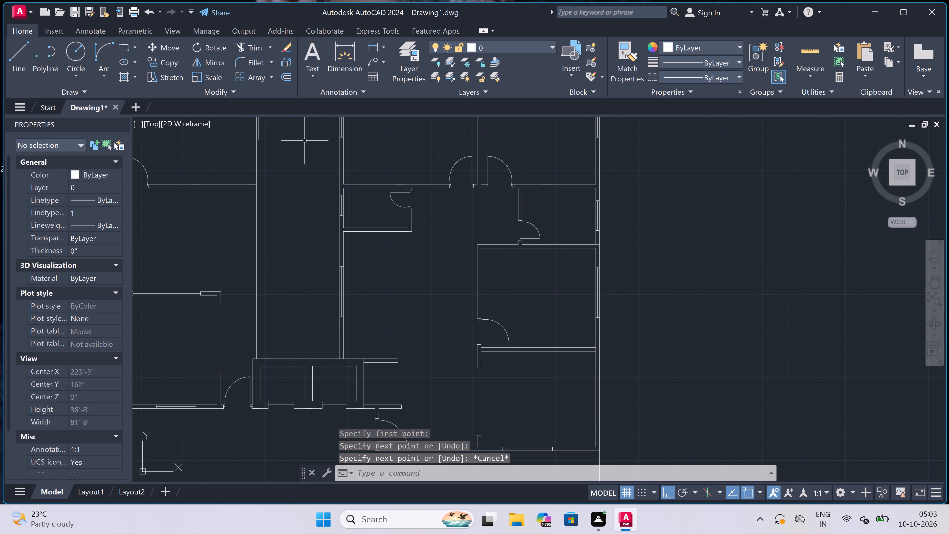
scroll(271, 210, "down", 3)
scroll(260, 165, "up", 4)
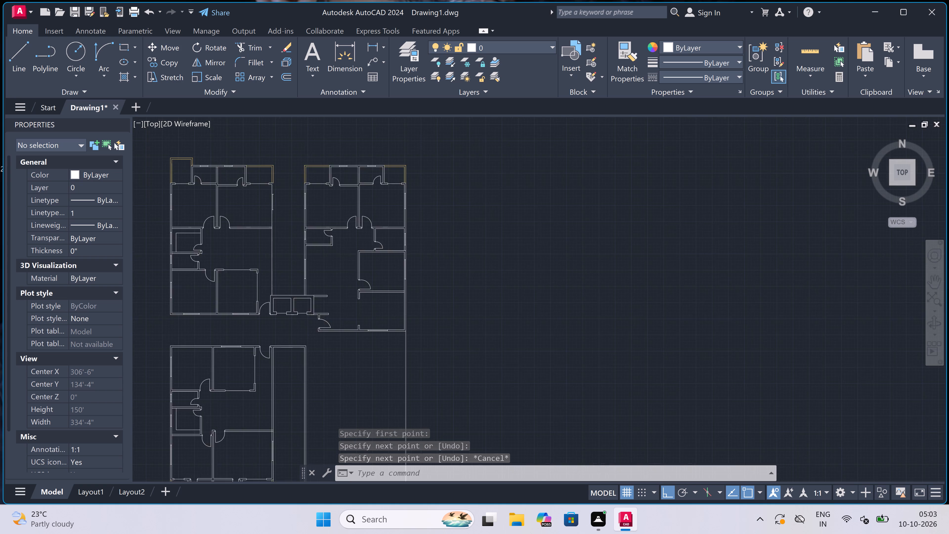
scroll(294, 213, "up", 3)
key("space")
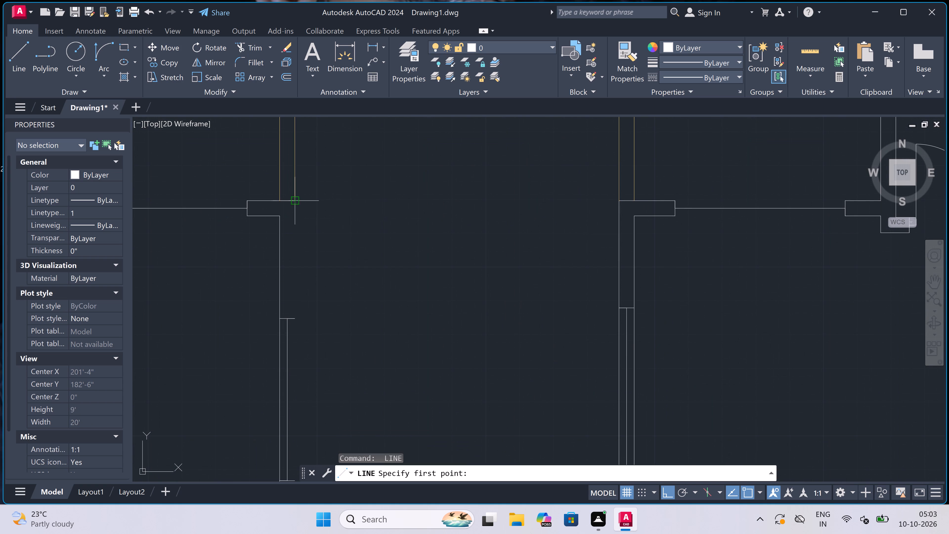
scroll(298, 201, "up", 2)
left_click(287, 199)
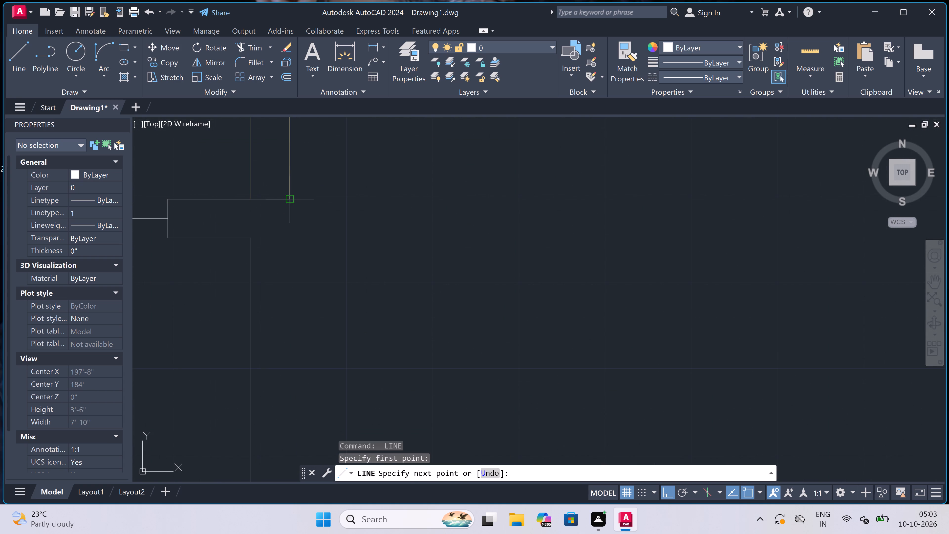
scroll(287, 199, "down", 6)
scroll(287, 278, "down", 2)
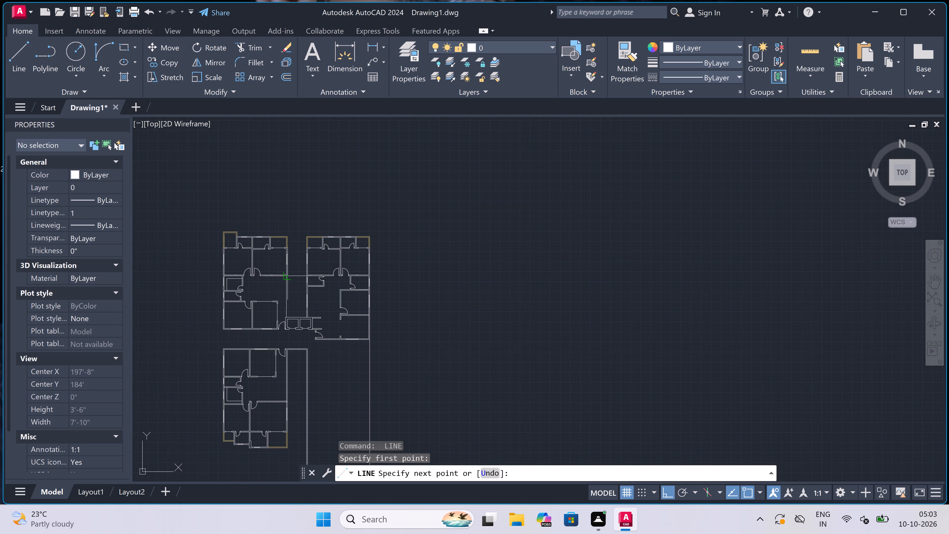
scroll(284, 320, "up", 3)
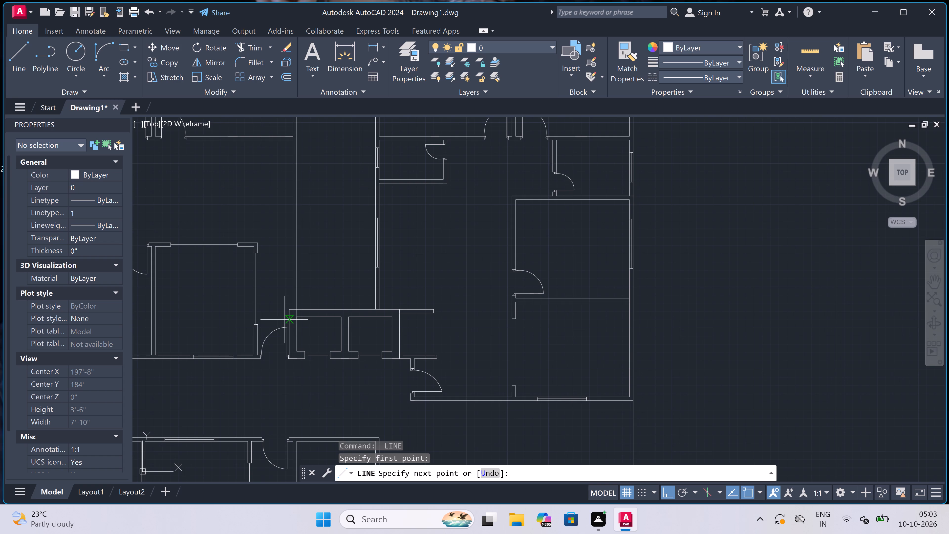
scroll(301, 315, "up", 3)
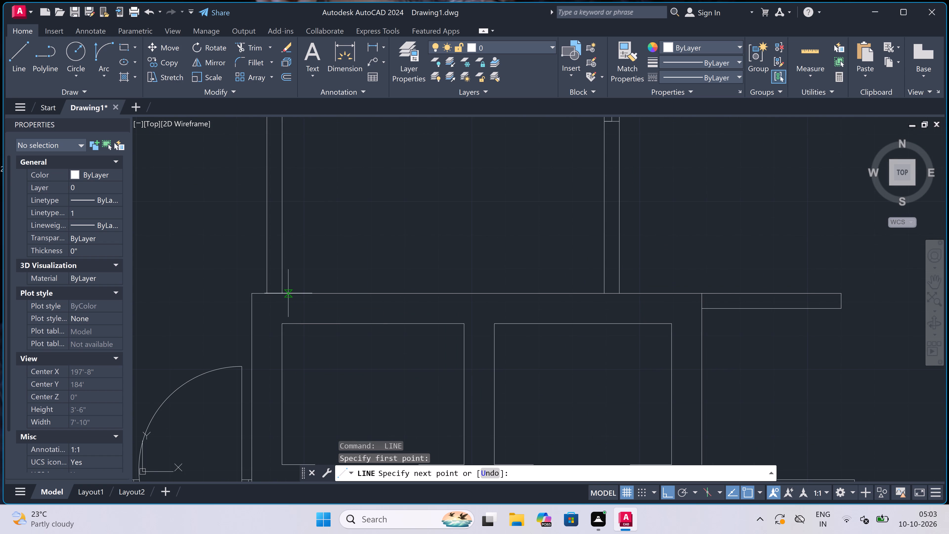
scroll(288, 293, "up", 3)
left_click(258, 289)
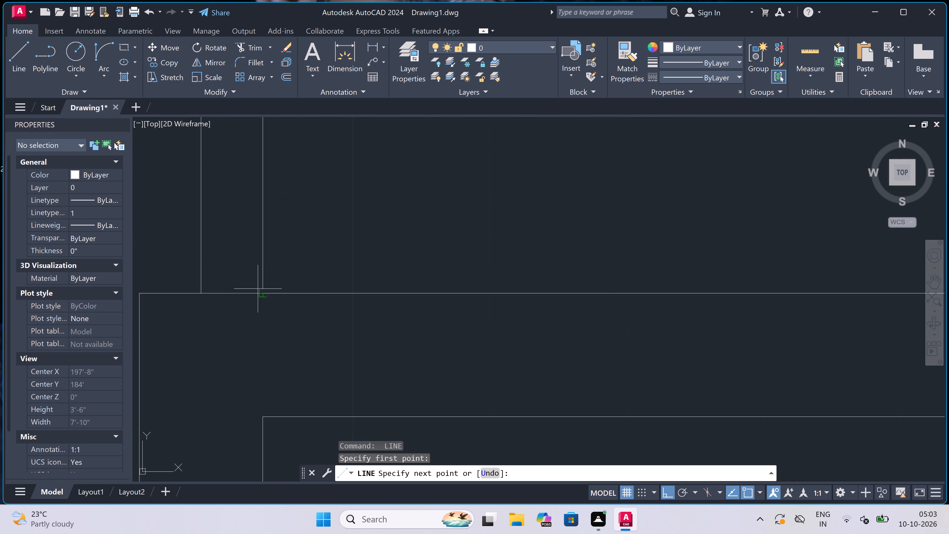
key("Escape")
Draw a line 8' south from the north-east apartment's south-east corner, continuing west perpendicular to the long wall beside the south-west apartment.
scroll(267, 280, "down", 4)
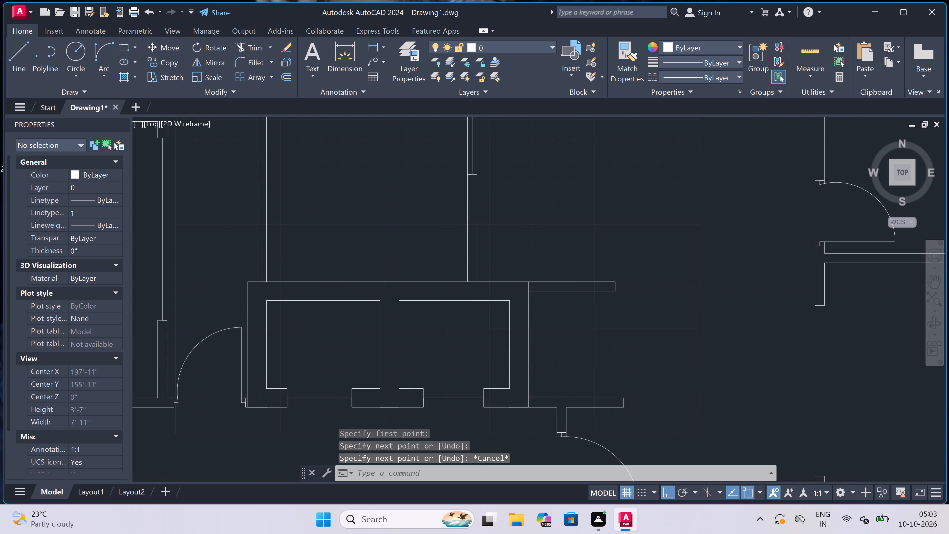
scroll(267, 280, "down", 6)
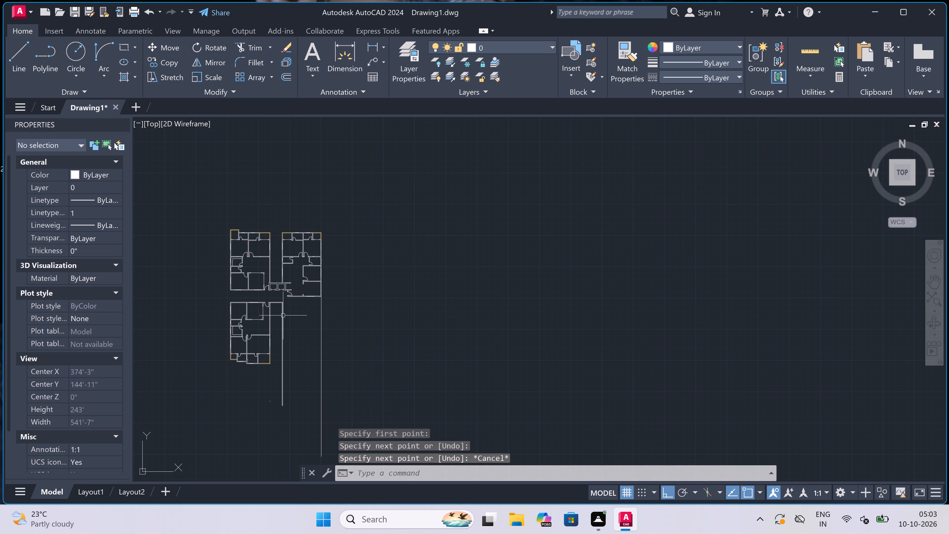
scroll(286, 324, "up", 1)
scroll(293, 292, "up", 2)
type("l")
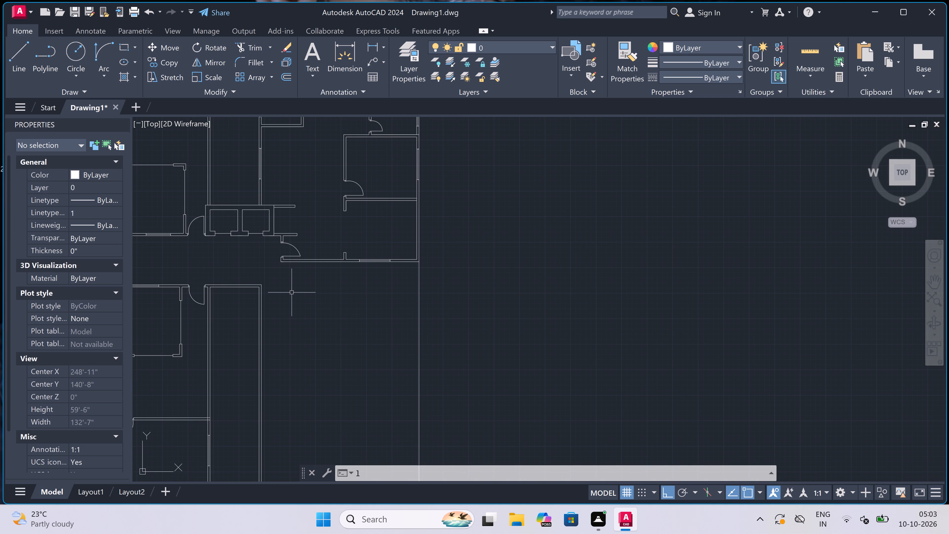
key("space")
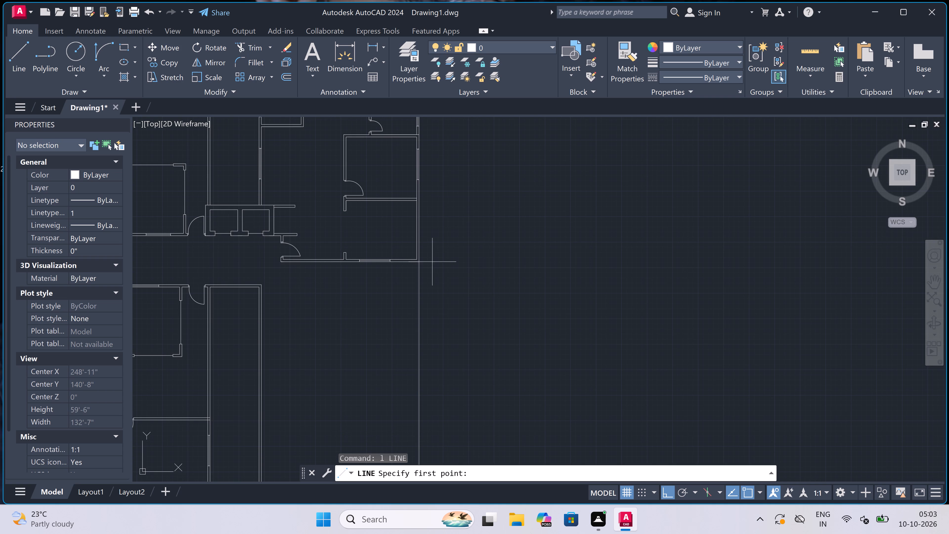
scroll(424, 264, "up", 2)
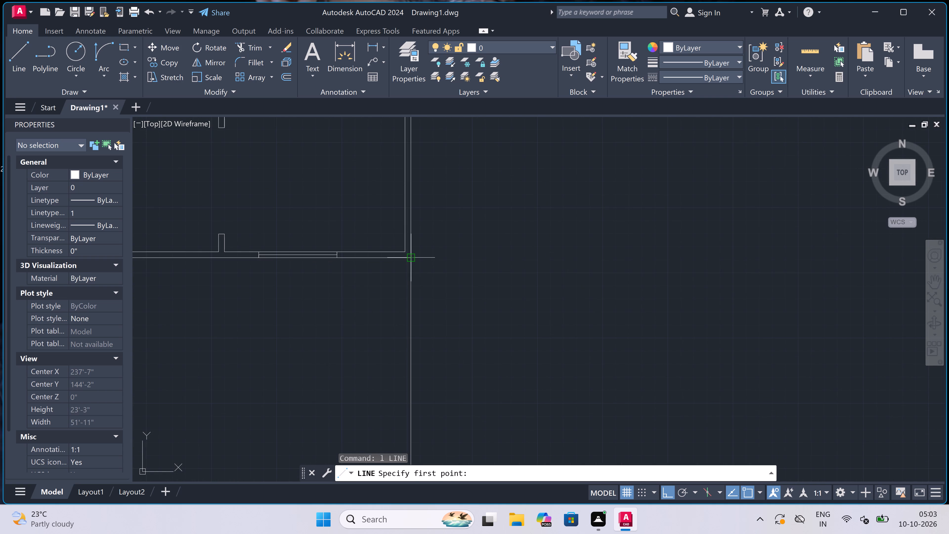
left_click(410, 256)
type("8'")
key("space")
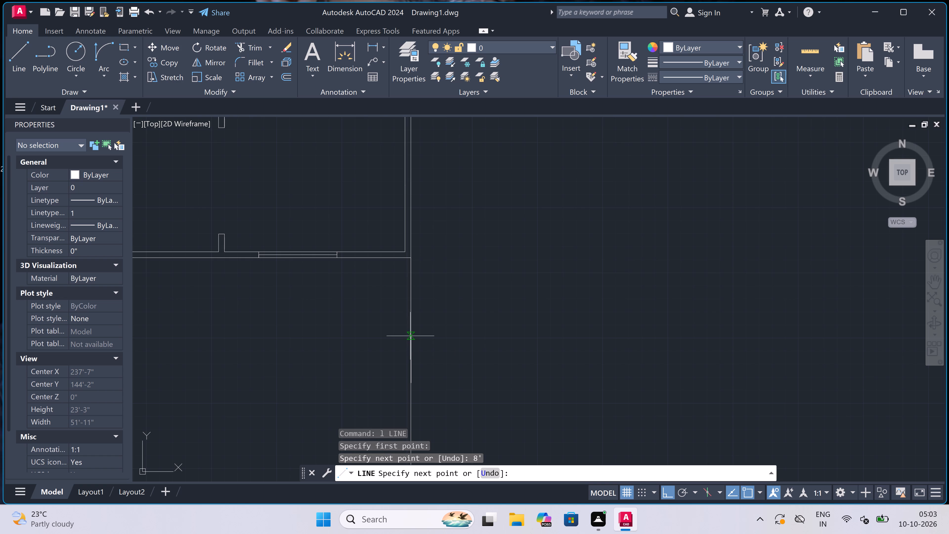
scroll(410, 336, "down", 3)
scroll(316, 352, "up", 2)
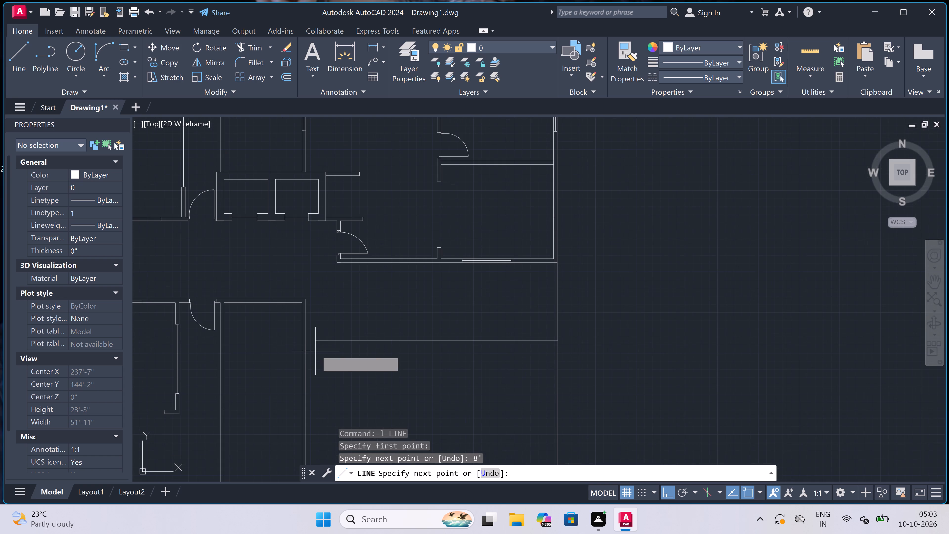
scroll(304, 342, "up", 1)
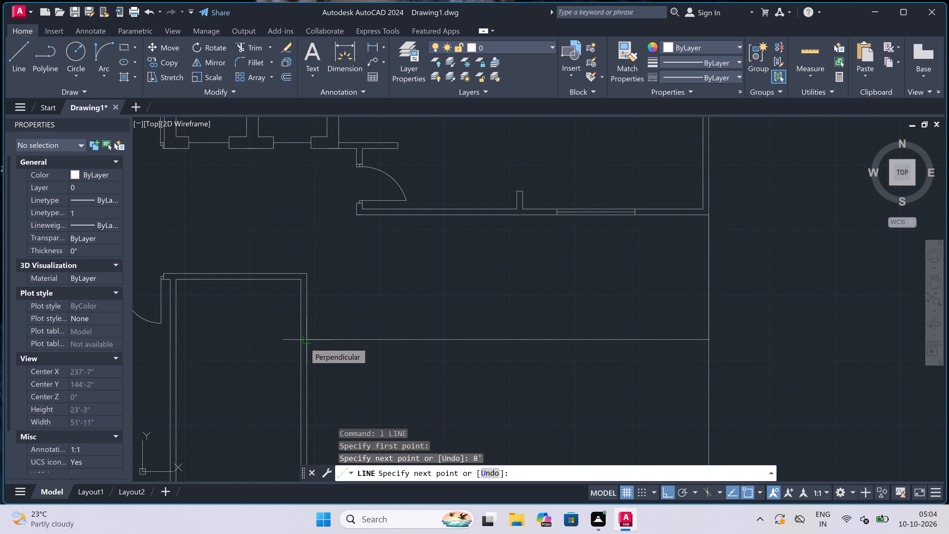
scroll(304, 342, "up", 2)
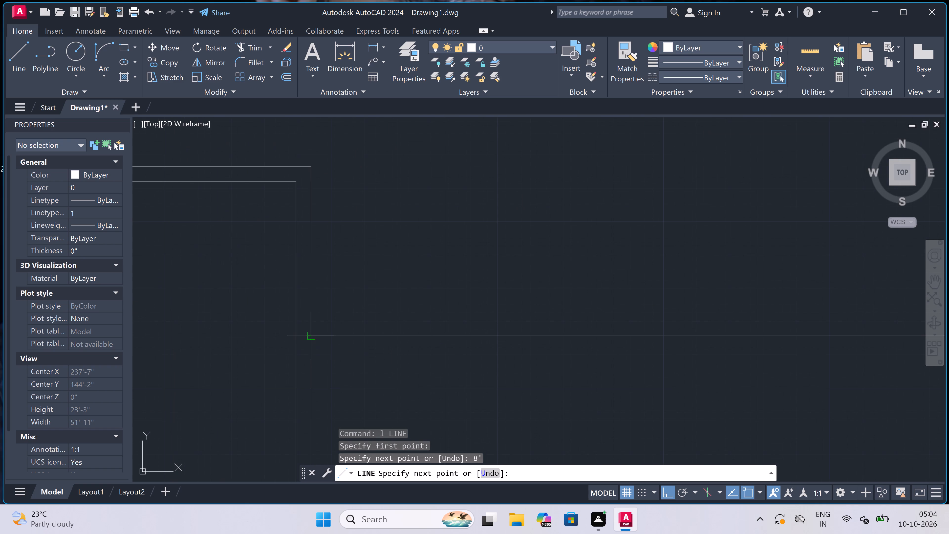
left_click(310, 339)
Continue the line 4.5" south and back east to the long boundary line, forming the lower face of the new wall.
type("4.")
type("5\"")
key("space")
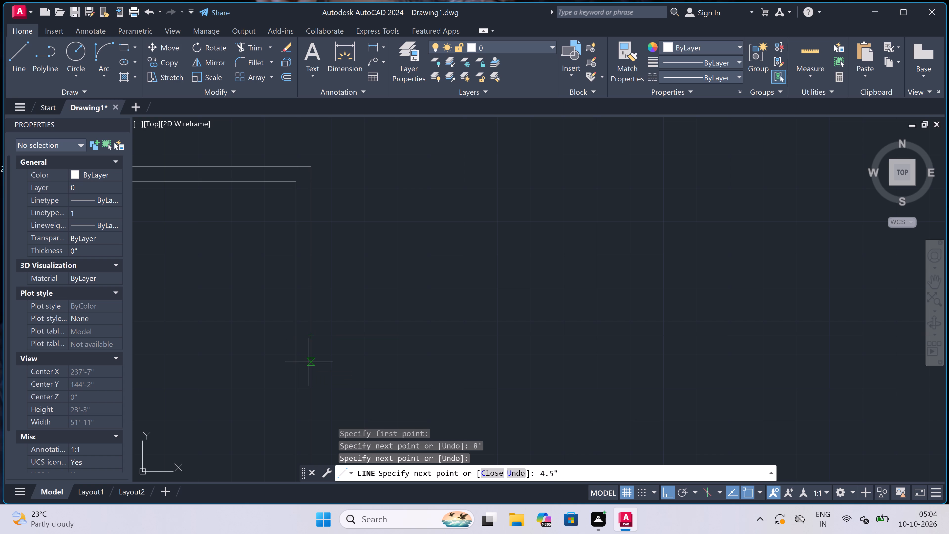
scroll(307, 359, "down", 3)
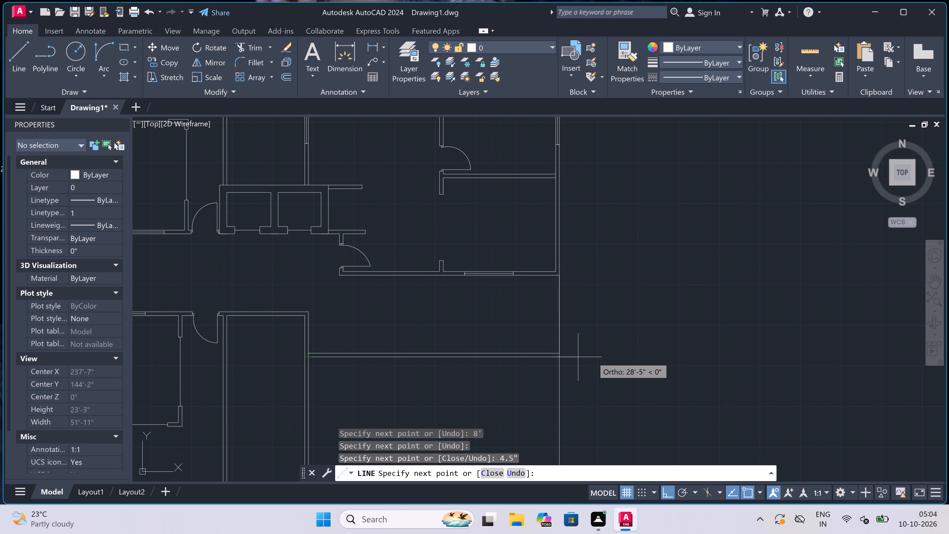
scroll(577, 360, "up", 3)
scroll(515, 345, "up", 2)
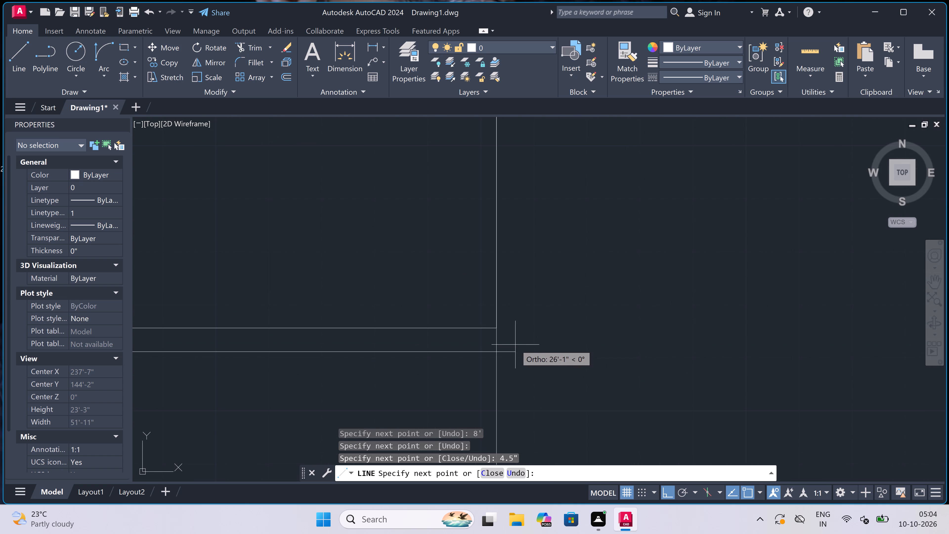
left_click(481, 357)
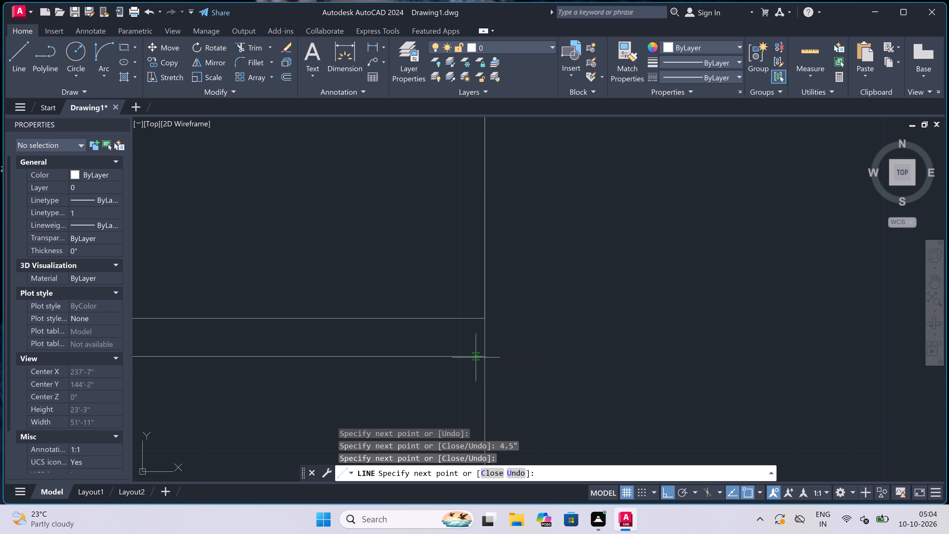
key("Escape")
Draw a line from the new wall's upper east corner 4.5" west, continuing south parallel to the long boundary line as its inner face.
key("space")
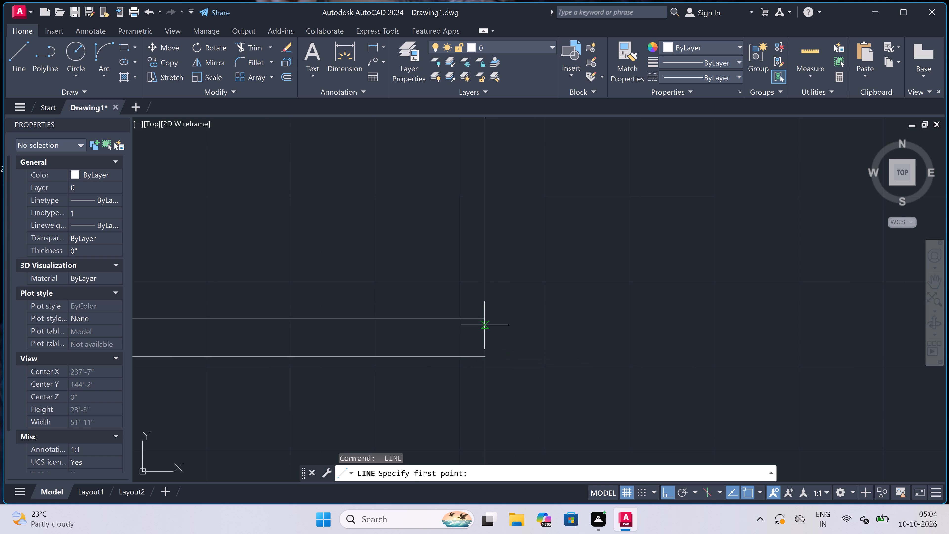
left_click(483, 320)
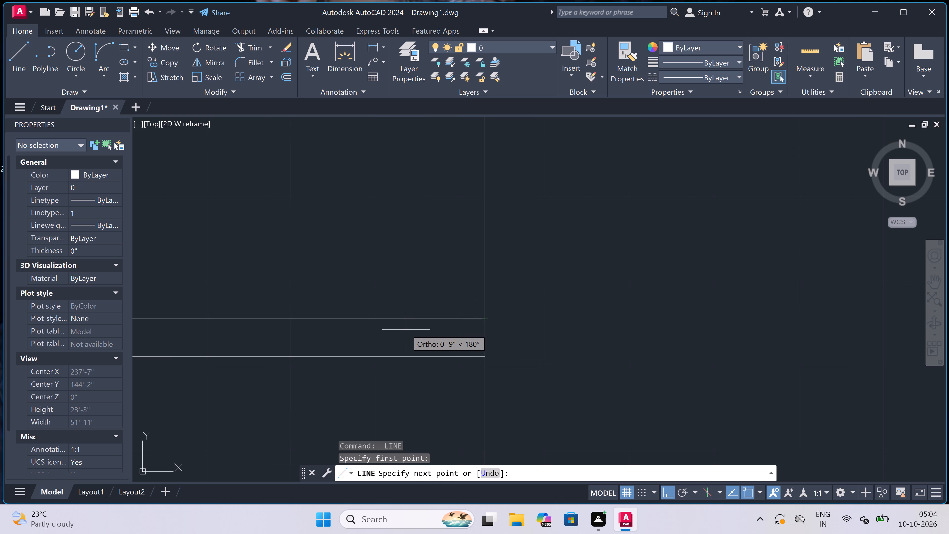
type("4.5\"")
key("space")
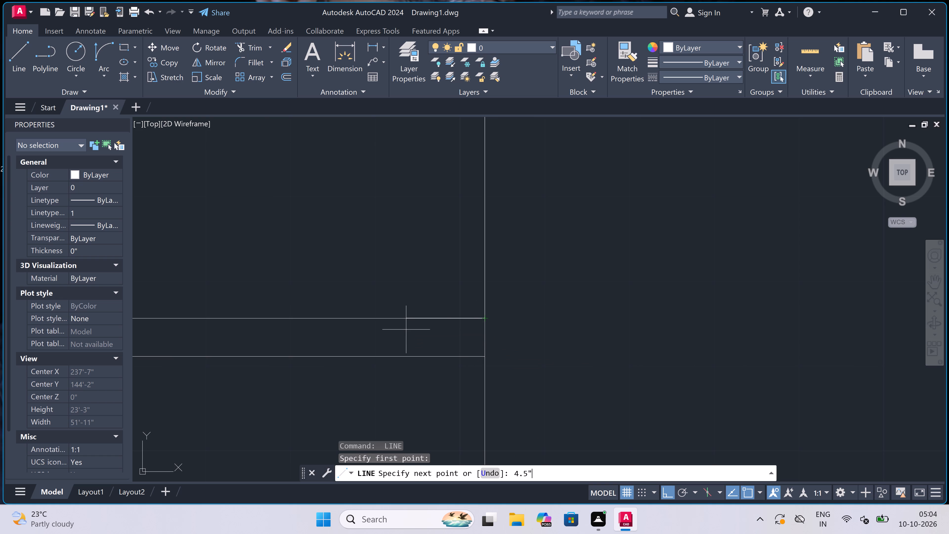
scroll(411, 284, "down", 8)
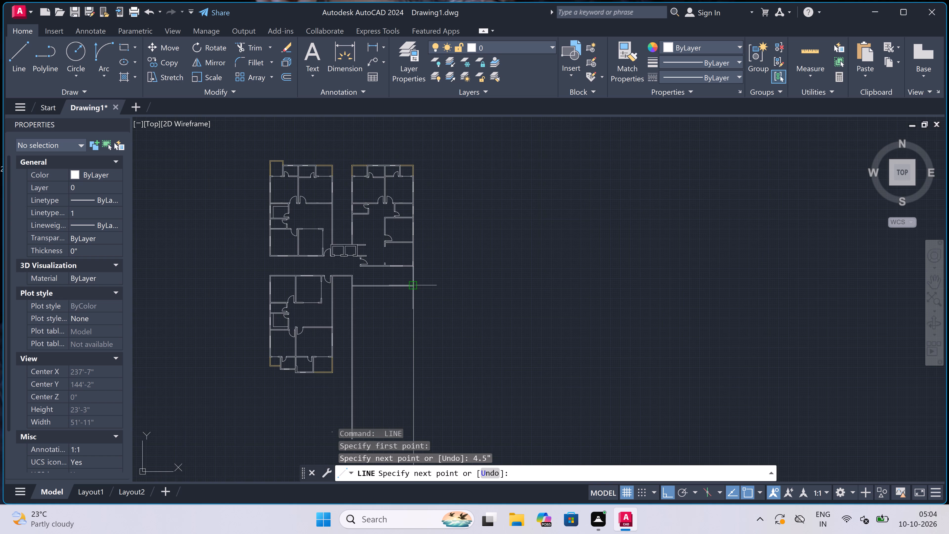
scroll(410, 333, "down", 2)
scroll(410, 367, "up", 3)
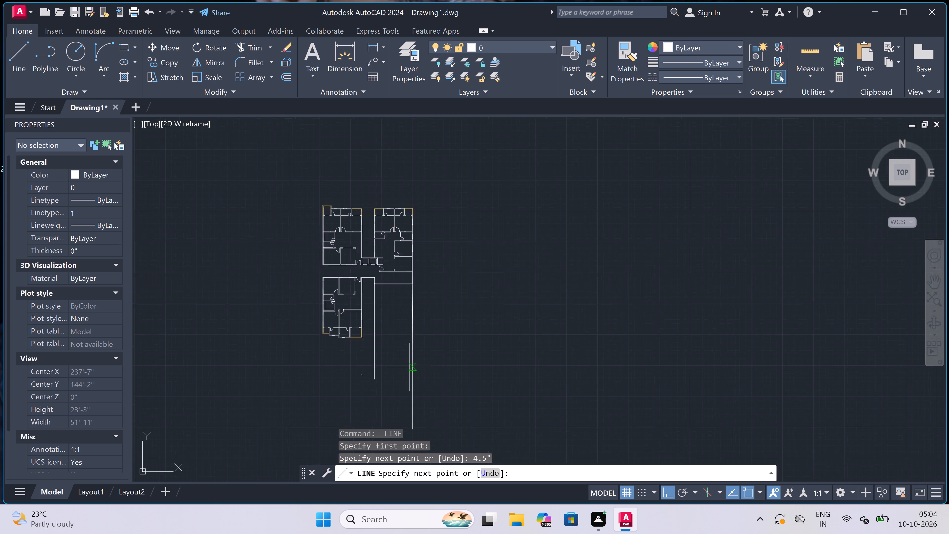
scroll(410, 367, "up", 1)
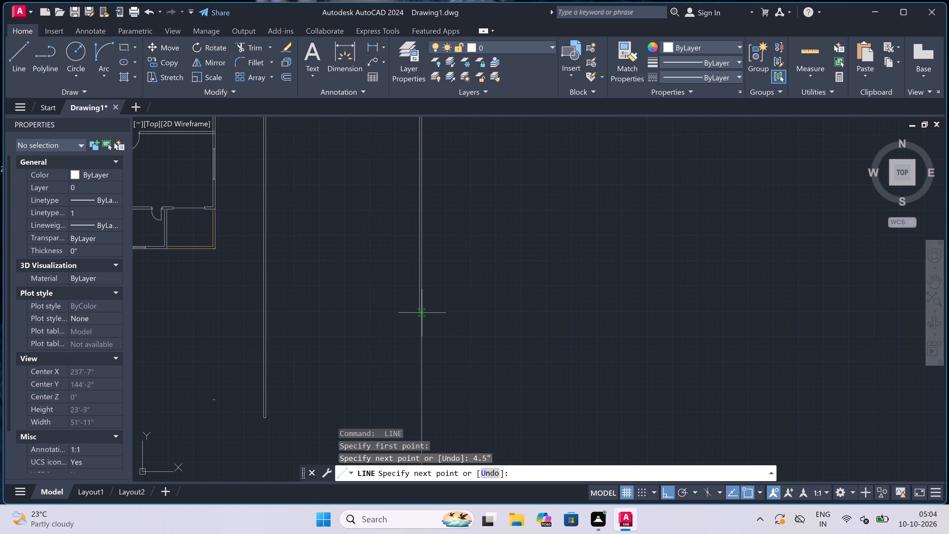
scroll(422, 312, "up", 6)
left_click(415, 307)
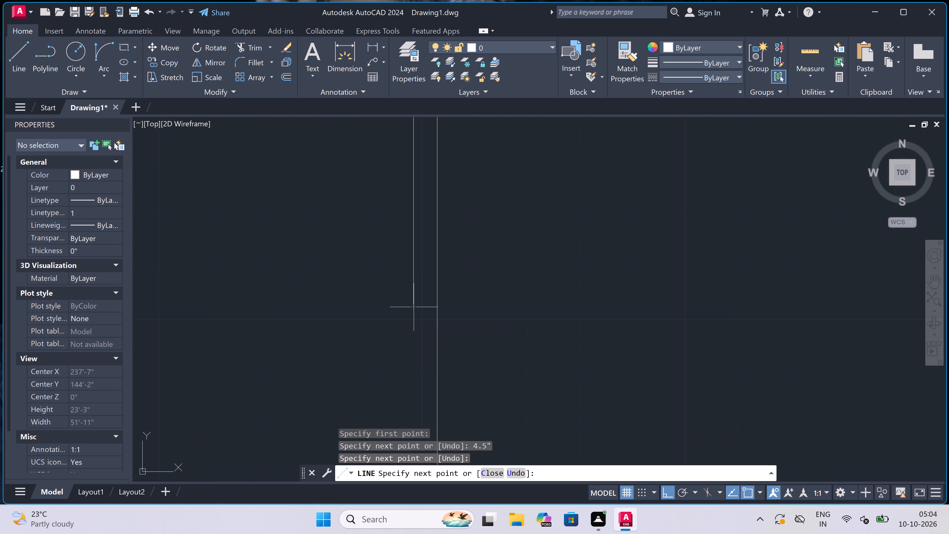
key("Escape")
Offset the lower face of the south-east apartment's north wall 11' south.
scroll(327, 296, "down", 7)
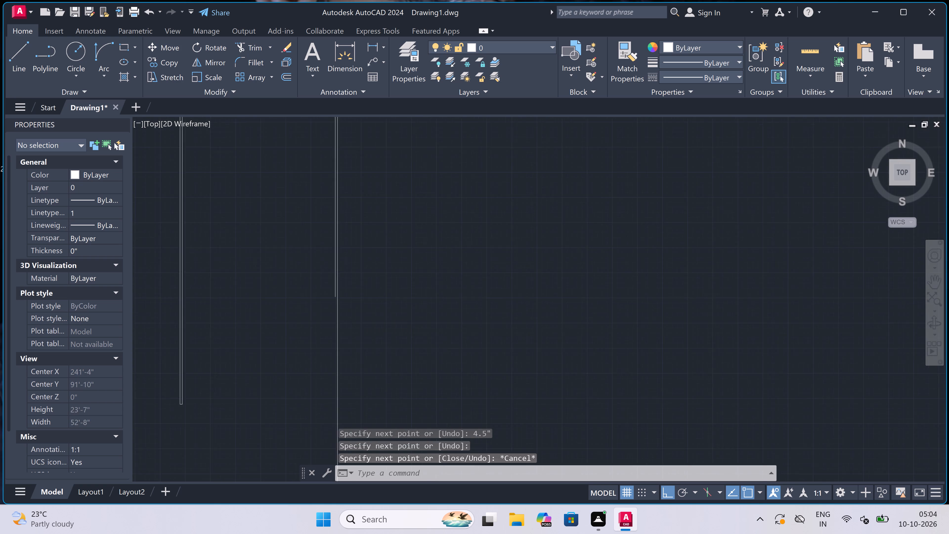
scroll(327, 296, "down", 2)
scroll(312, 228, "up", 5)
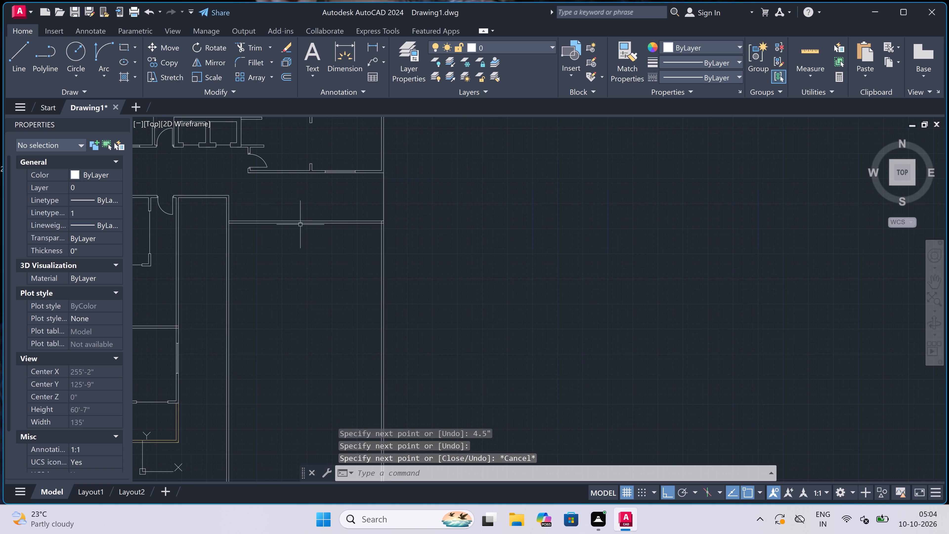
scroll(300, 224, "down", 2)
scroll(283, 222, "up", 2)
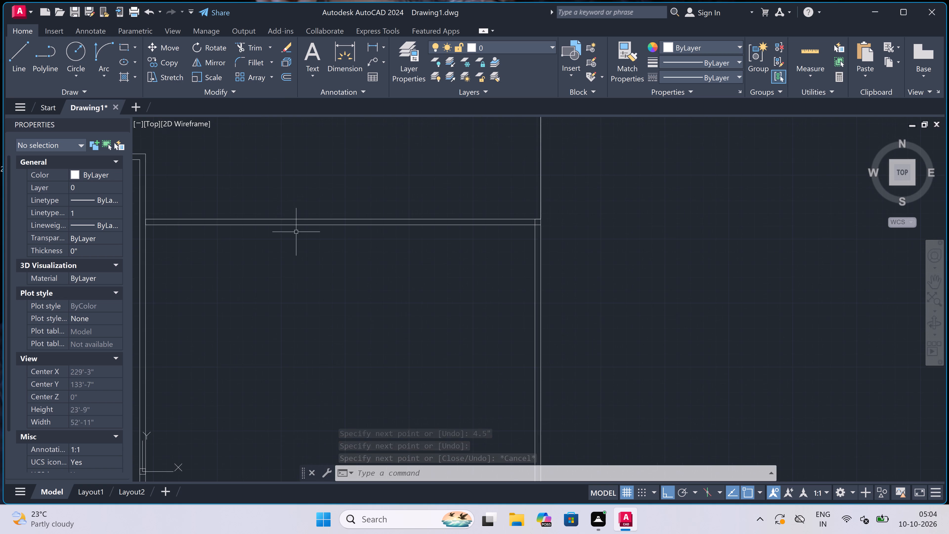
scroll(309, 247, "down", 2)
scroll(278, 251, "up", 1)
scroll(299, 245, "up", 1)
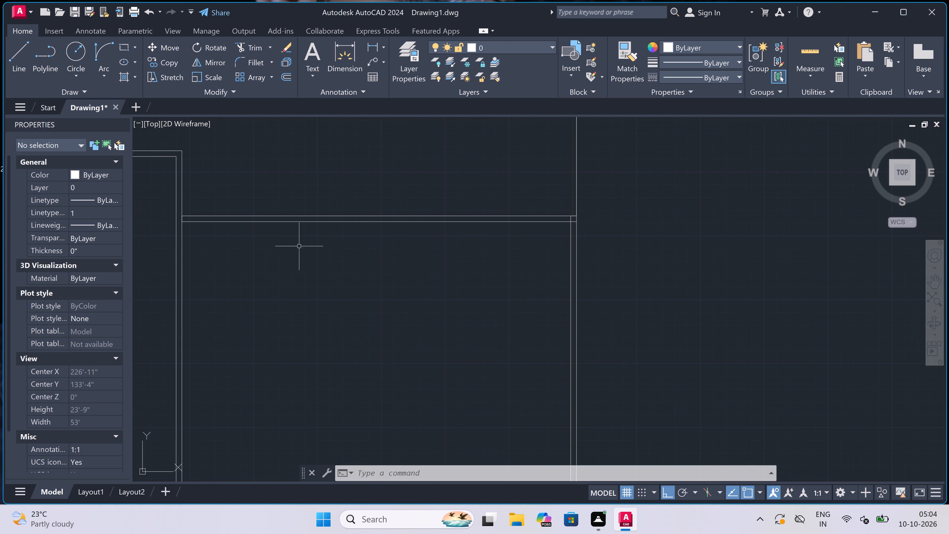
type("o")
key("space")
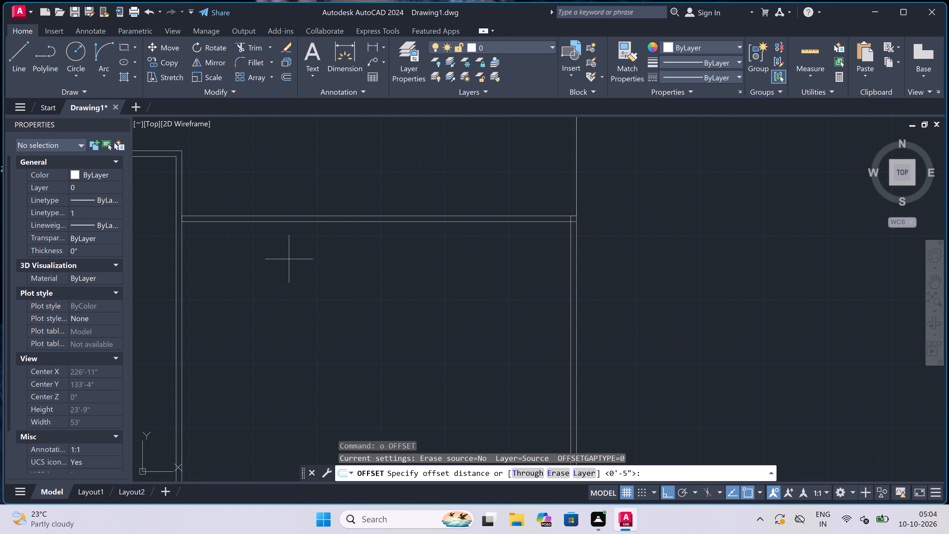
left_click(352, 222)
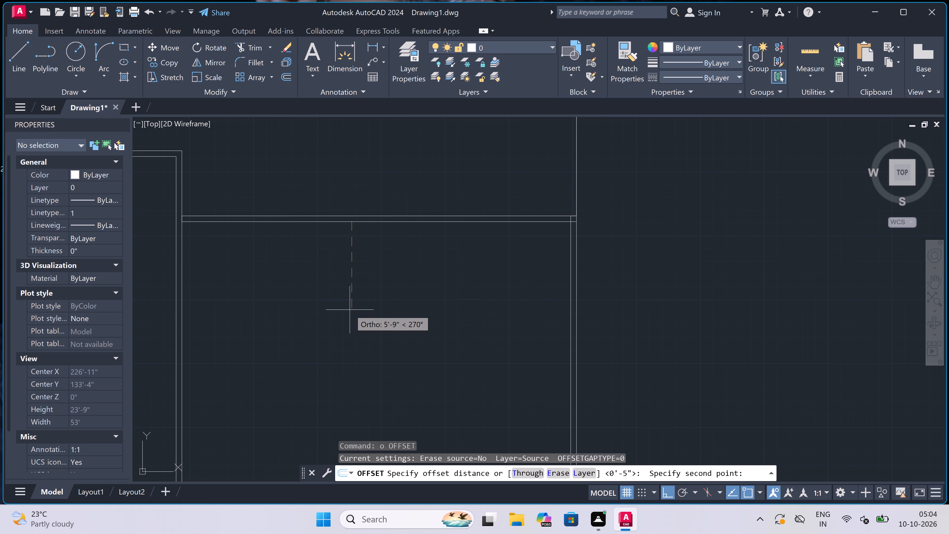
type("11")
type("'")
key("space")
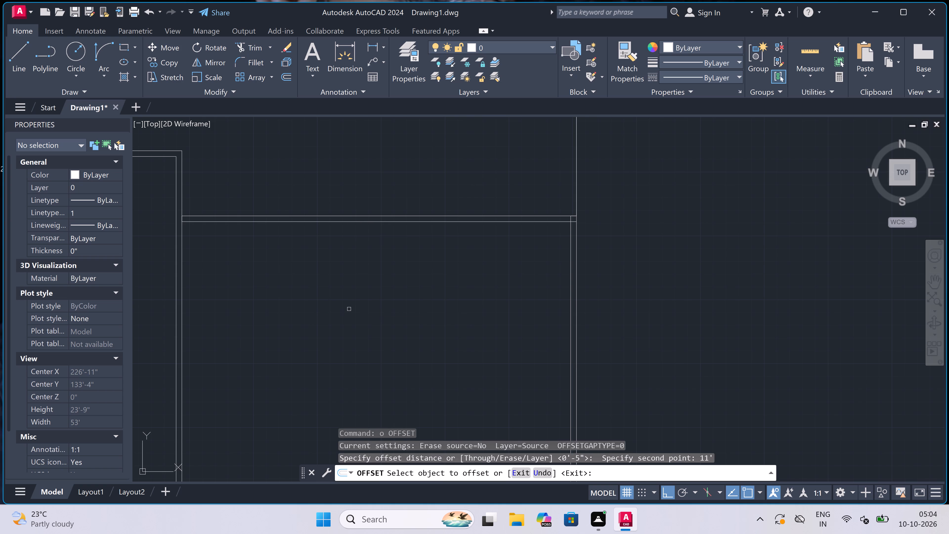
left_click(346, 222)
left_click(340, 255)
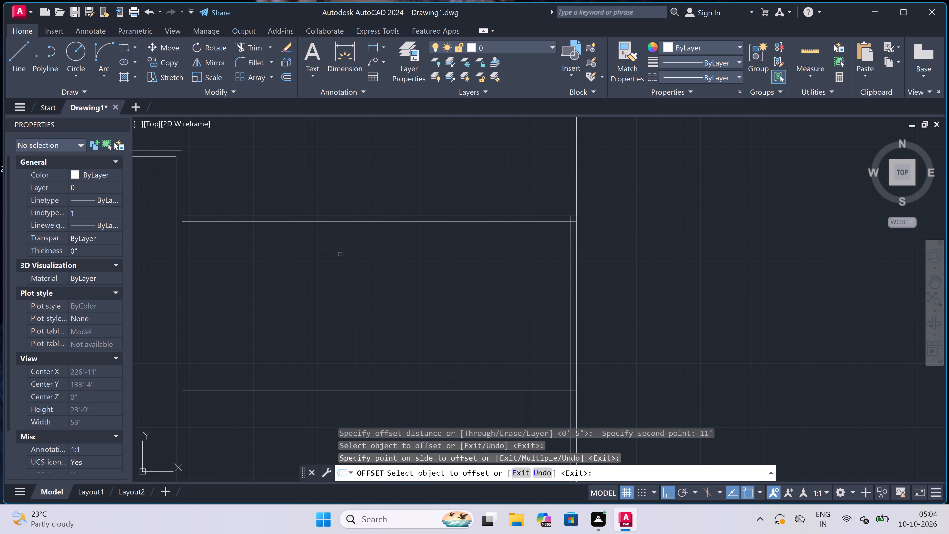
key("Escape")
Offset the new partition line 4.5" south to give the partition its second face.
key("space")
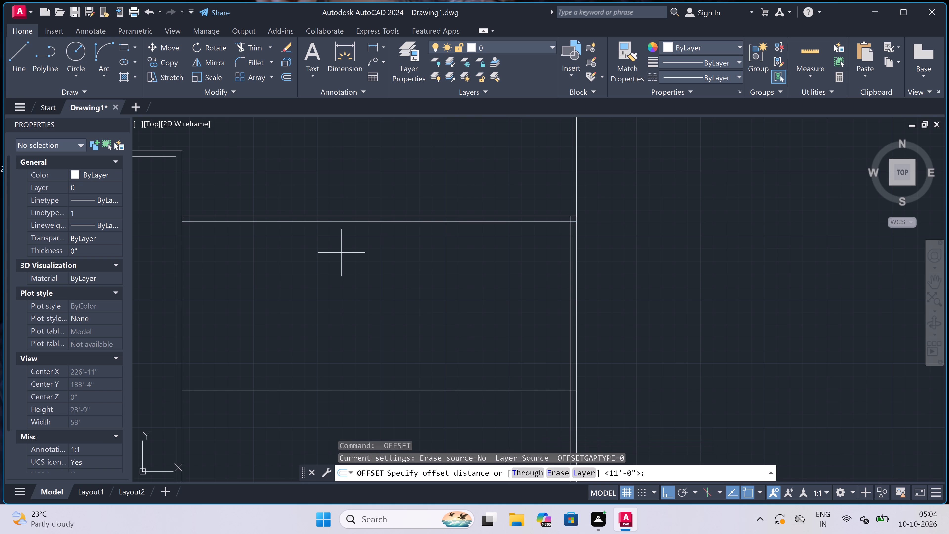
scroll(341, 253, "down", 1)
scroll(322, 393, "up", 2)
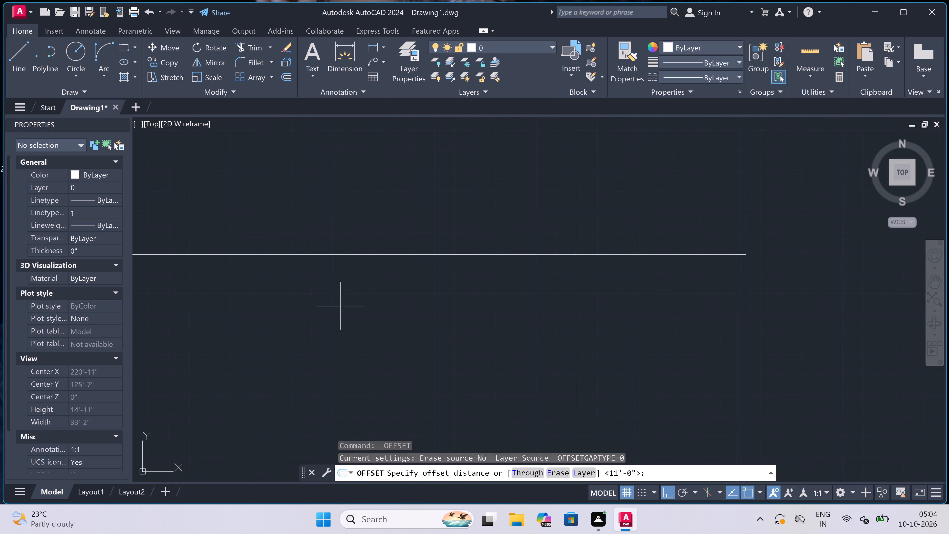
left_click(333, 255)
type("4.5")
type("\"")
key("space")
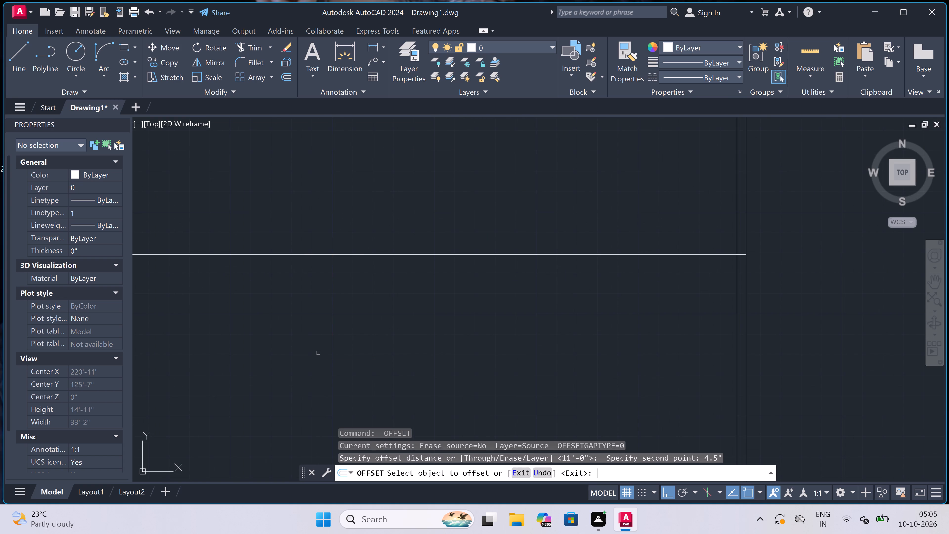
left_click(335, 255)
double_click(339, 308)
scroll(340, 301, "down", 3)
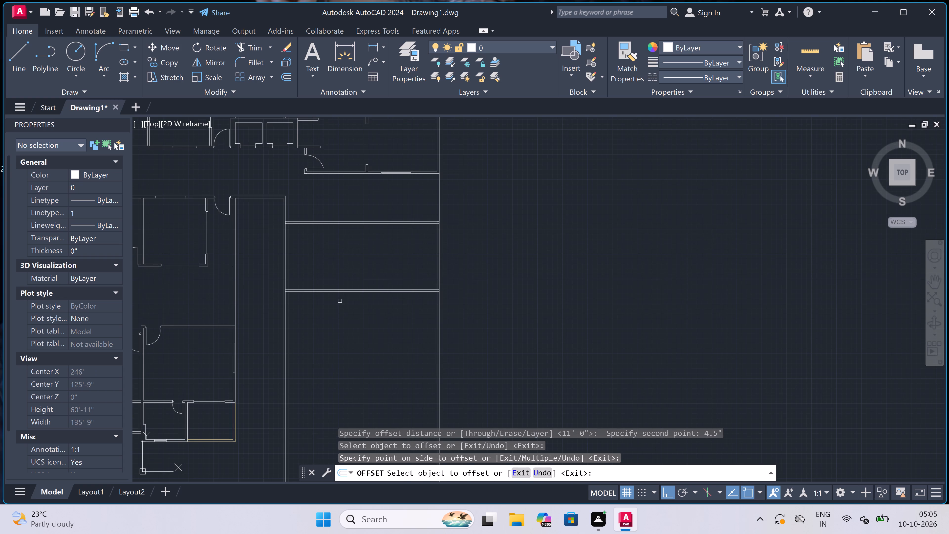
key("Escape")
Offset the lower face of this partition 4' south across the apartment.
key("space")
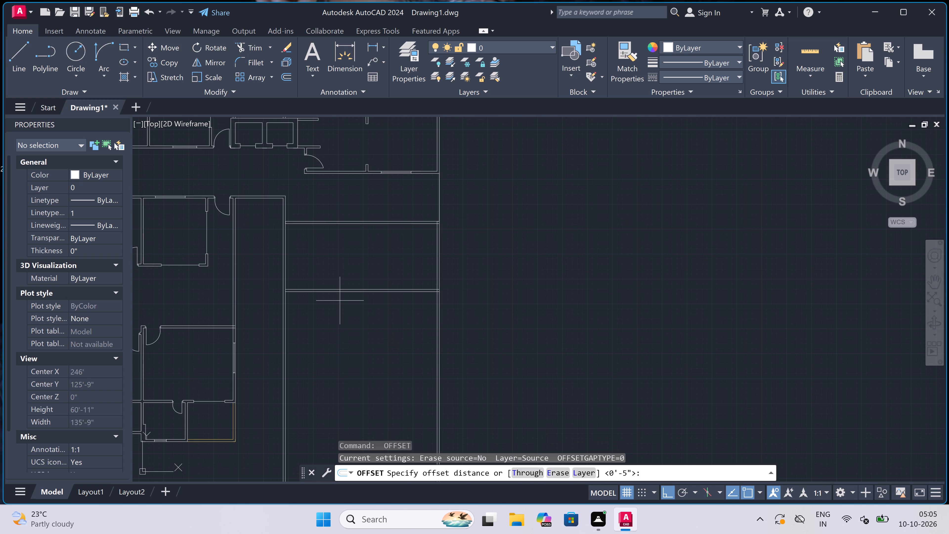
scroll(340, 301, "down", 1)
scroll(374, 320, "up", 2)
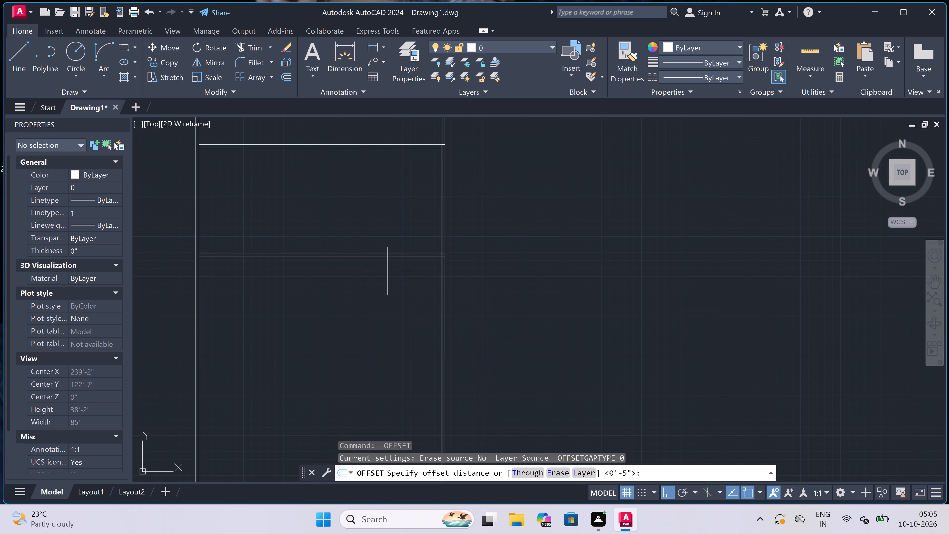
left_click(384, 256)
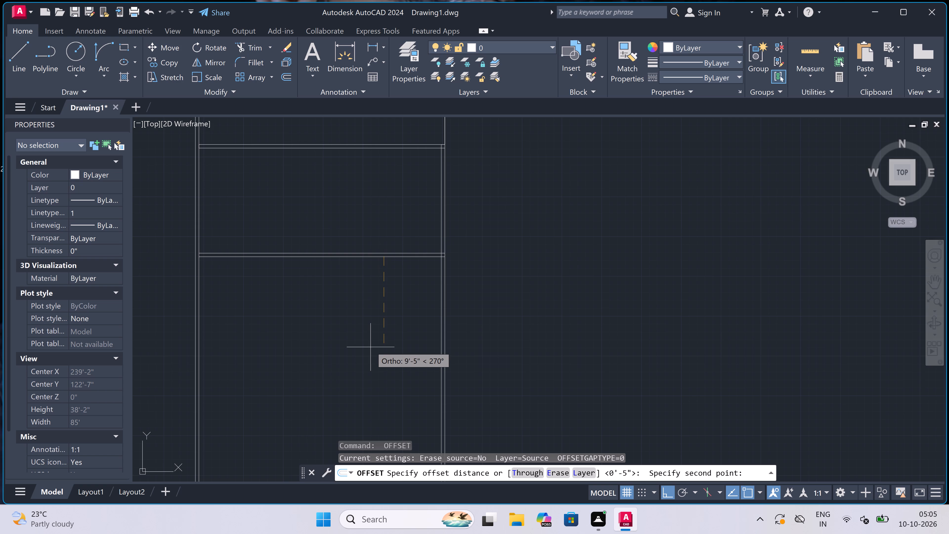
type("4'")
key("space")
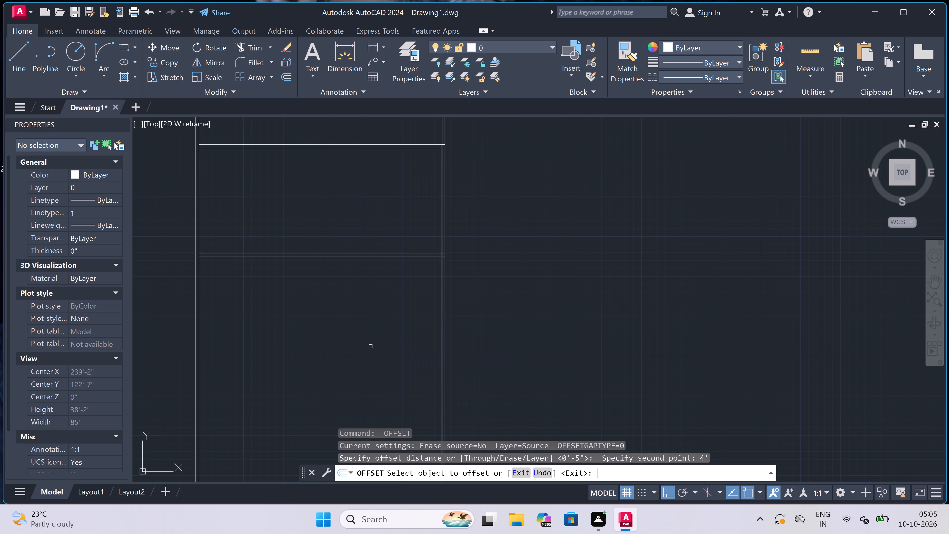
scroll(431, 269, "up", 1)
double_click(383, 249)
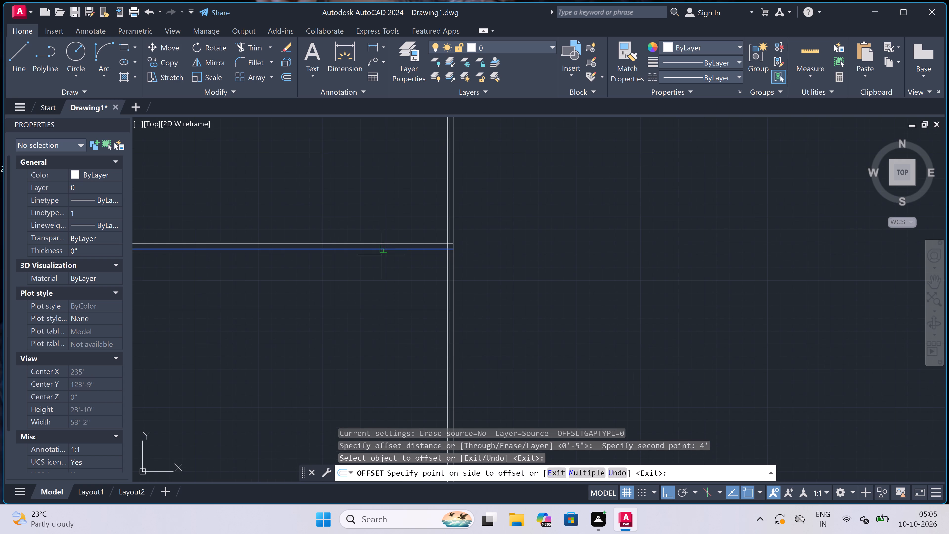
left_click(323, 363)
key("Escape")
Offset the newest partition line 4.5" to its north side and 4.5" to its south side.
key("space")
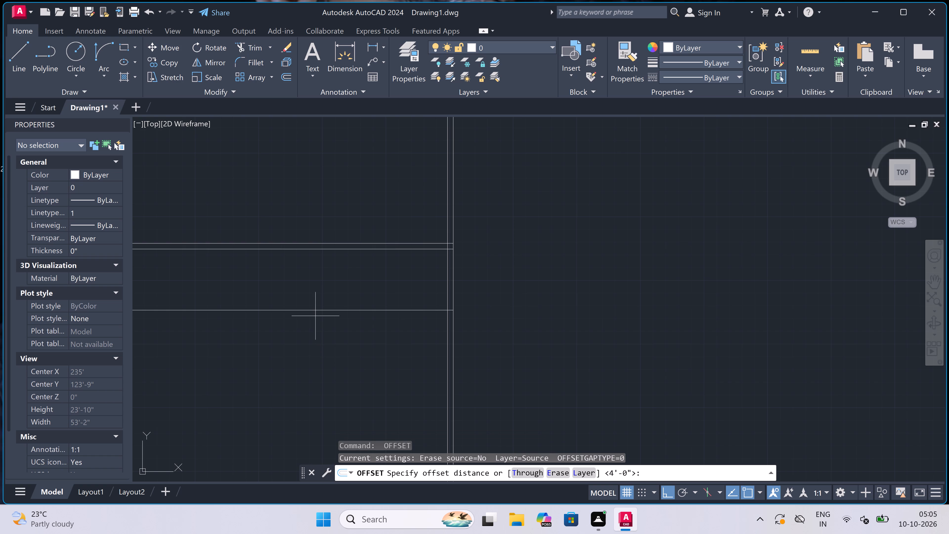
left_click(313, 310)
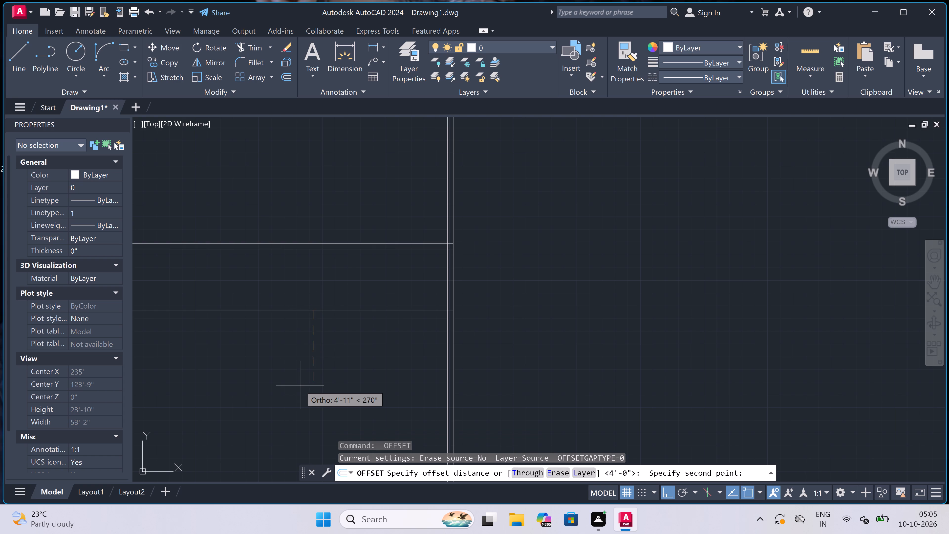
key("4")
type(".5")
type("\"")
key("space")
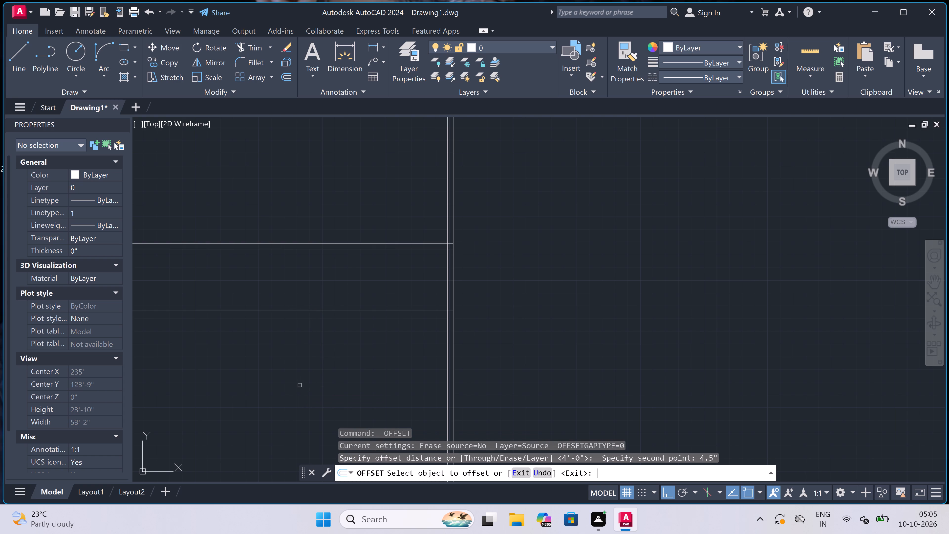
left_click(307, 310)
left_click(307, 313)
left_click(317, 372)
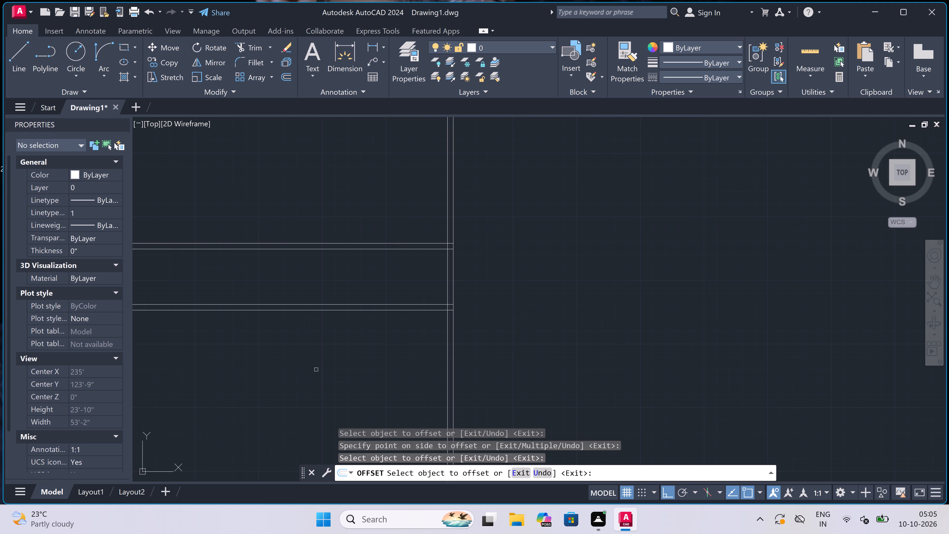
left_click(310, 310)
left_click(302, 364)
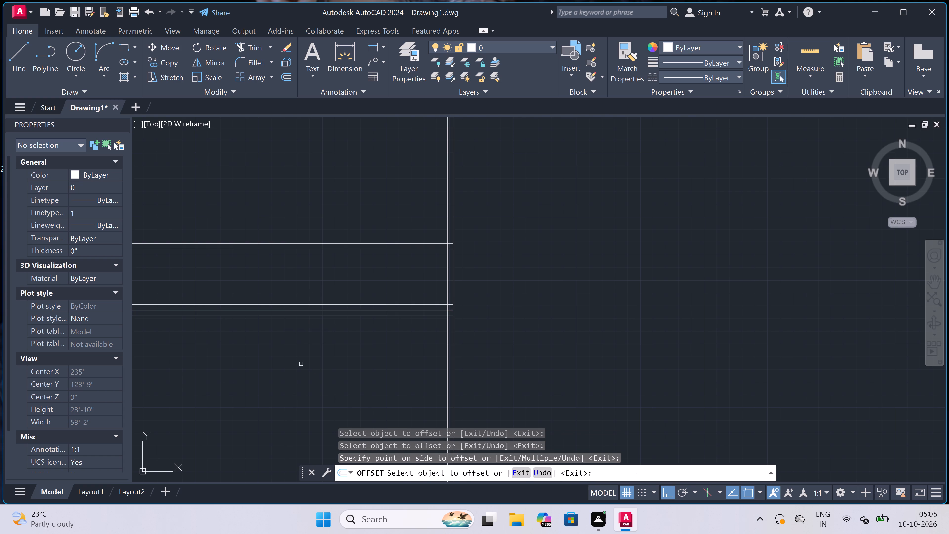
key("Escape")
Delete the extra line on the north side of the second partition, keeping the two lines below it.
scroll(312, 293, "up", 1)
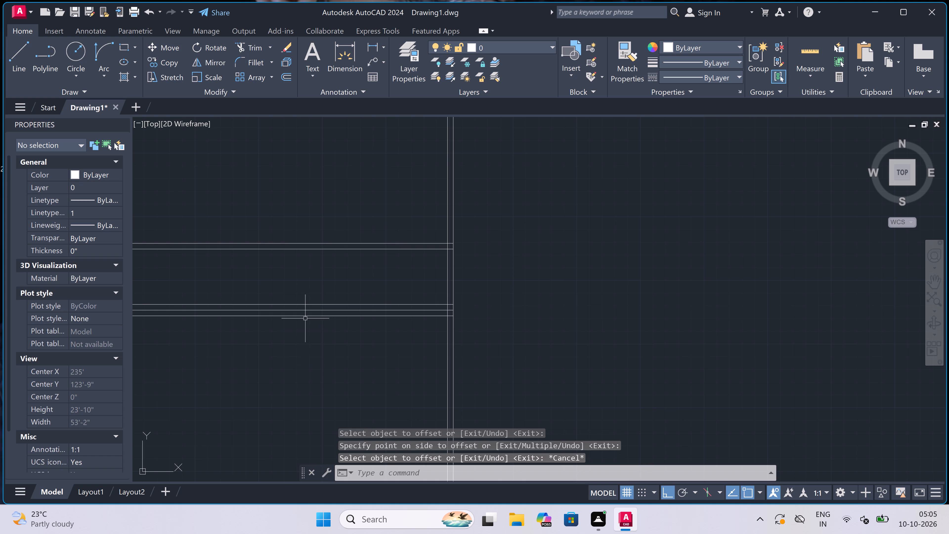
scroll(312, 293, "up", 1)
left_click(312, 293)
left_click(271, 329)
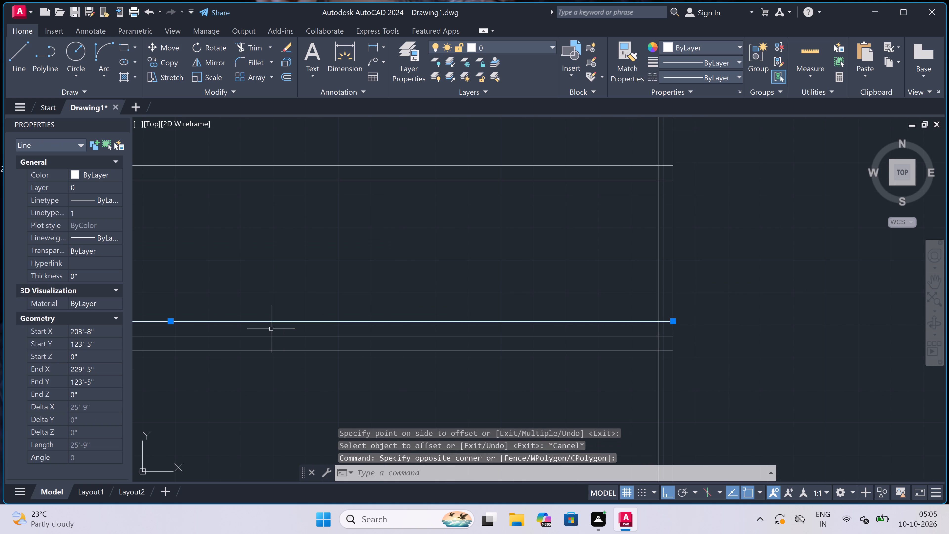
key("Delete")
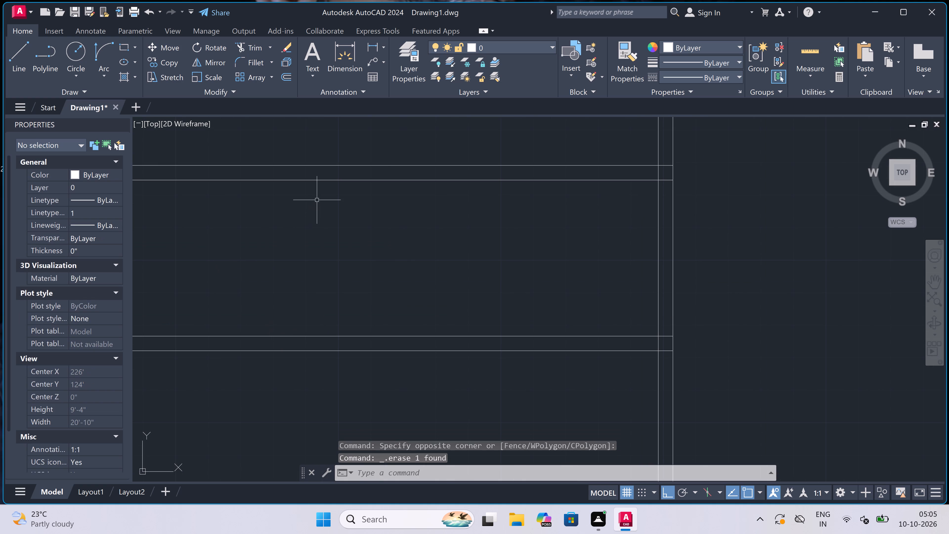
Offset the lower face of the southernmost cross partition 6' south across the south-east apartment.
scroll(299, 240, "down", 5)
scroll(303, 251, "up", 3)
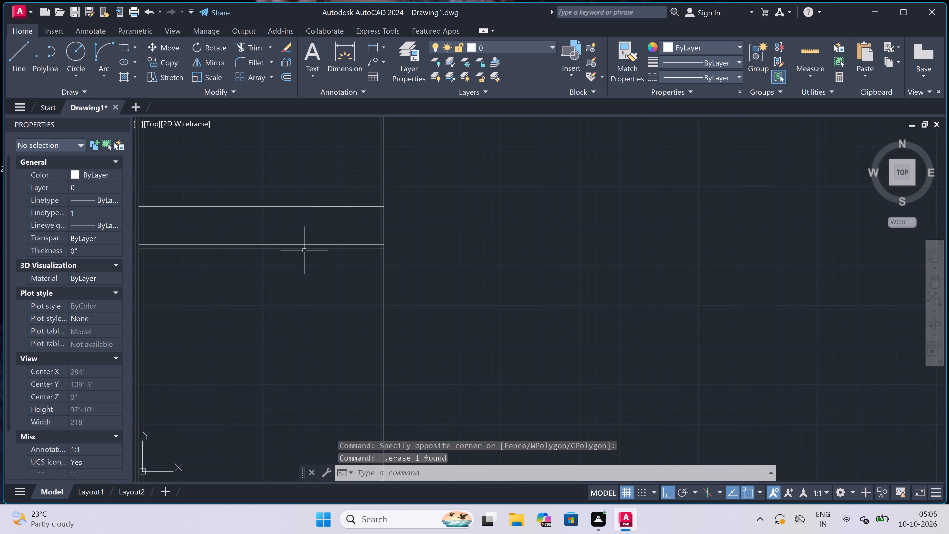
type("o")
key("space")
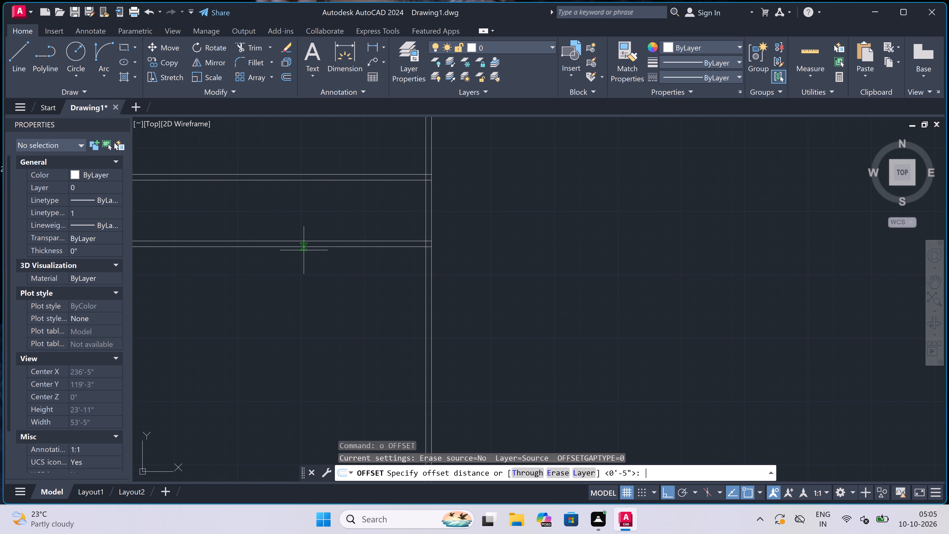
left_click(301, 246)
type("6'")
key("space")
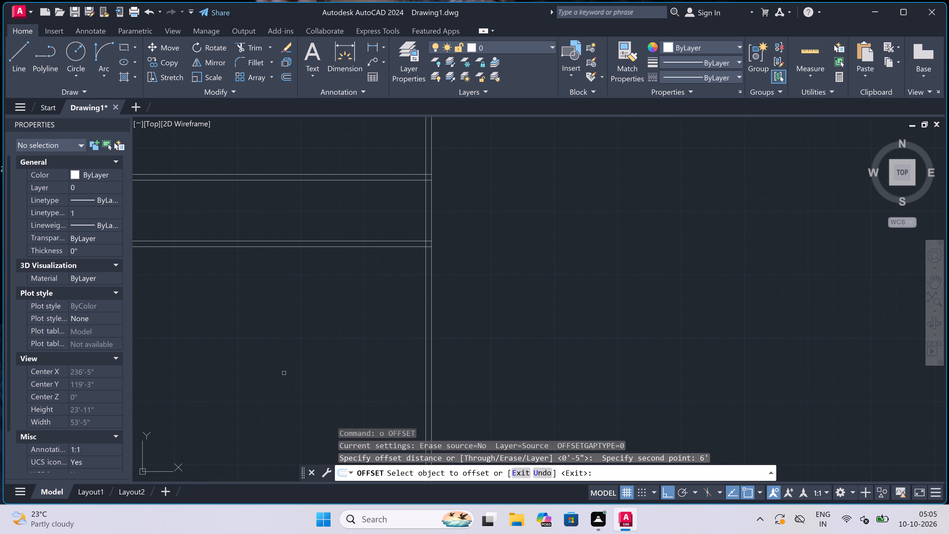
left_click(322, 247)
left_click(320, 306)
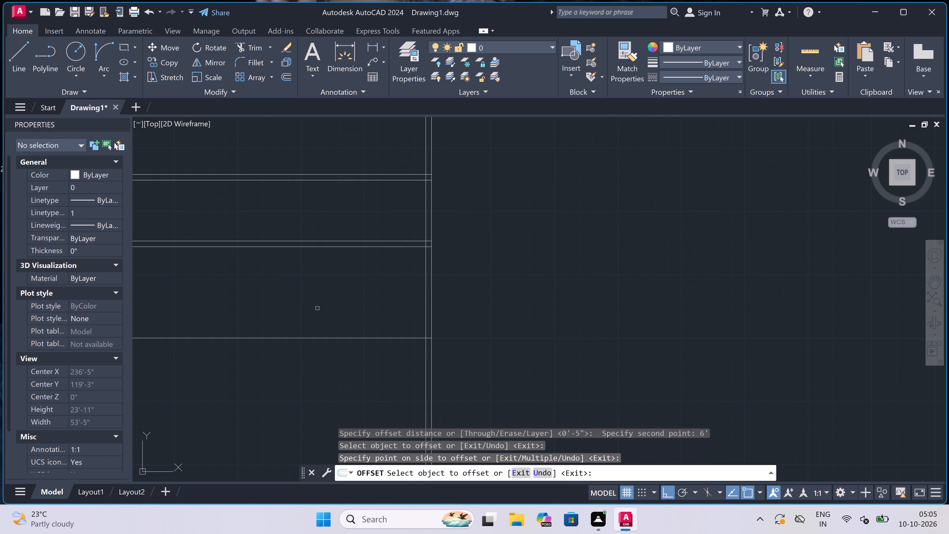
key("Escape")
Offset the new partition line 4.5" south to form the partition's second face.
key("space")
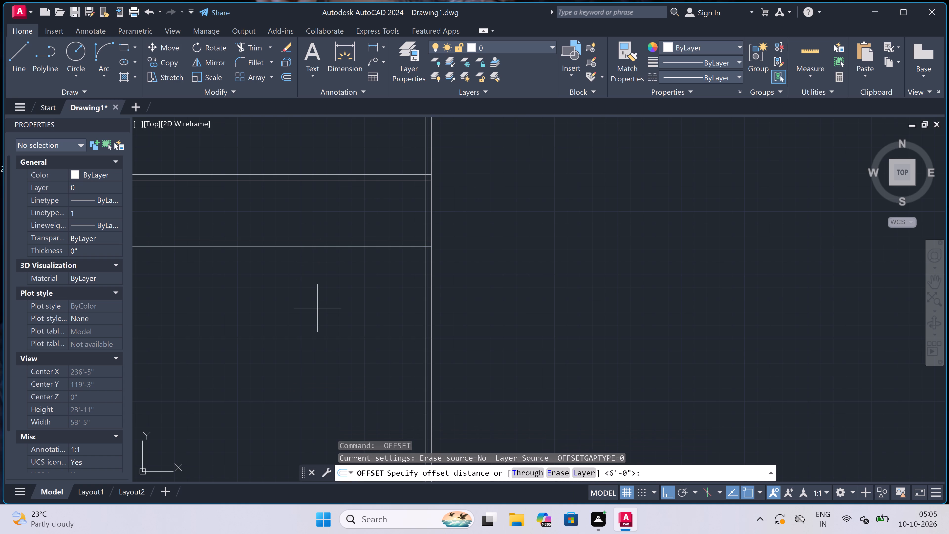
left_click(304, 335)
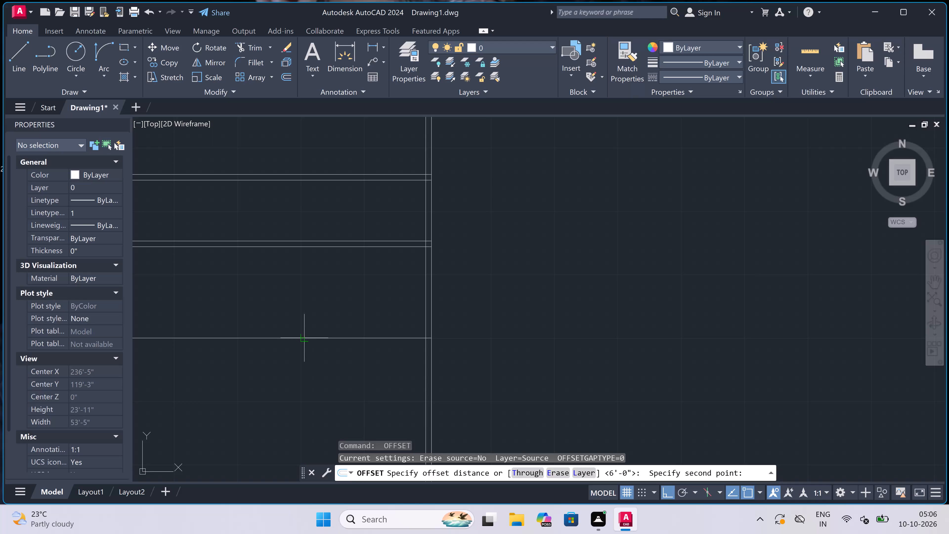
key("4")
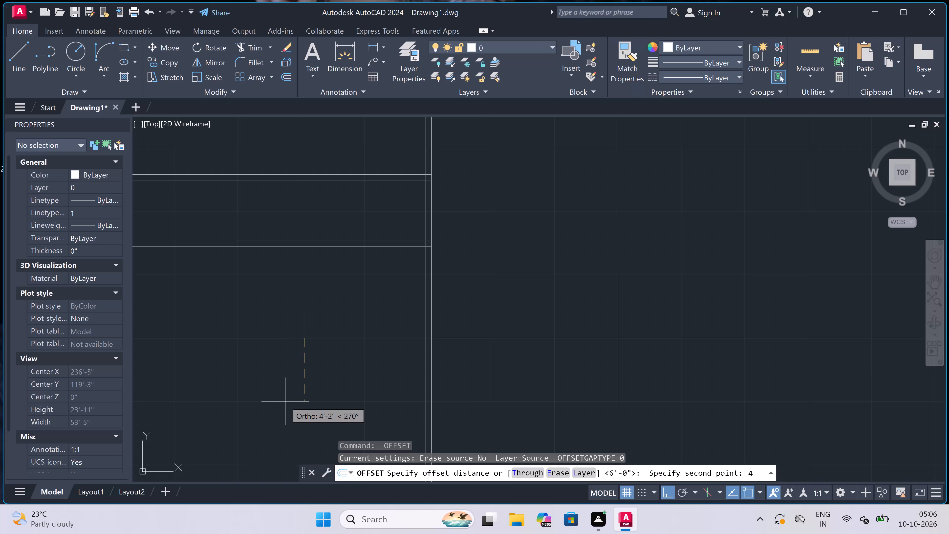
key("period")
key("5")
type("\"")
key("space")
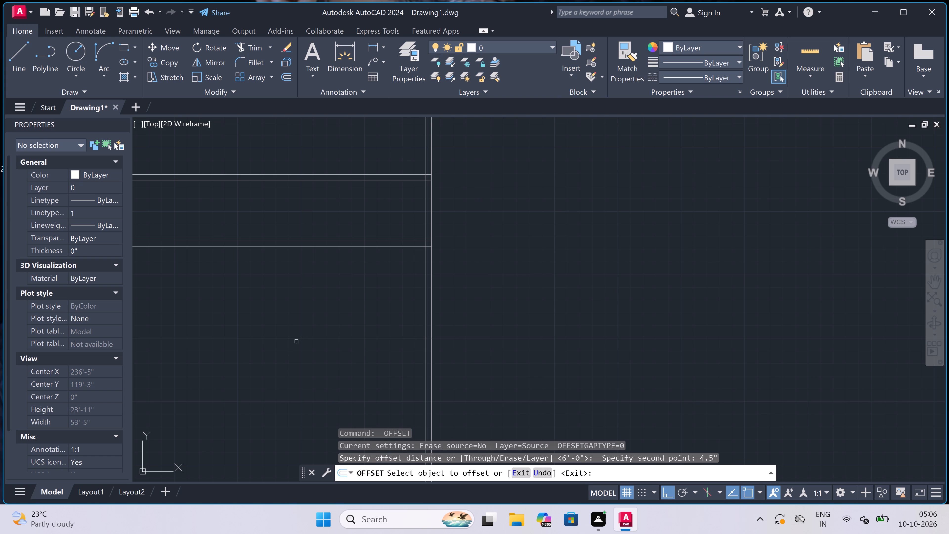
left_click_drag(297, 338, 297, 345)
double_click(297, 385)
scroll(302, 350, "down", 4)
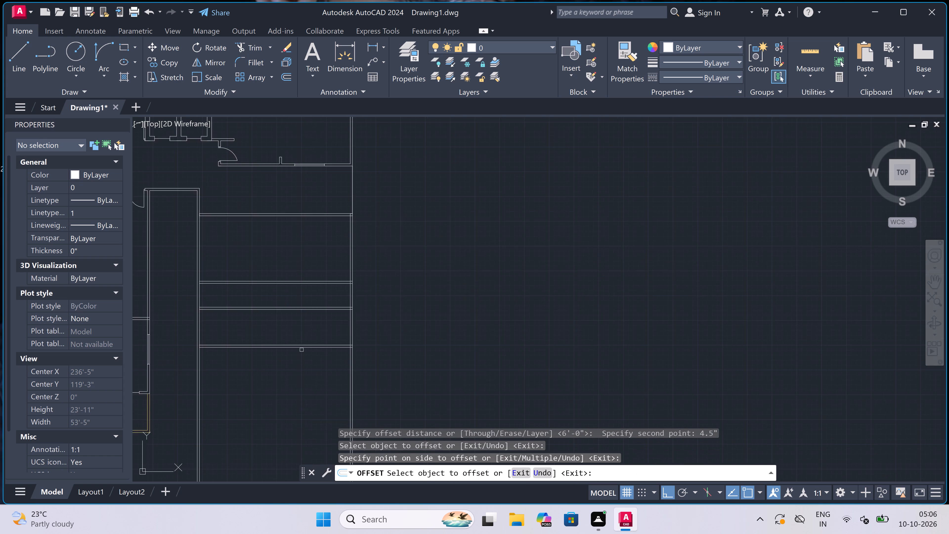
scroll(292, 367, "up", 3)
key("Escape")
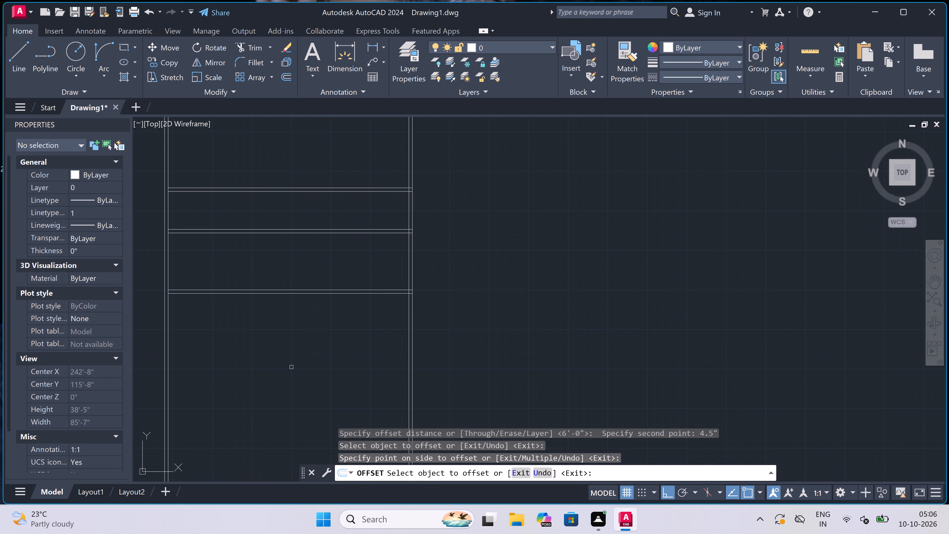
Offset the lower face of this newest partition 11' south across the apartment.
key("space")
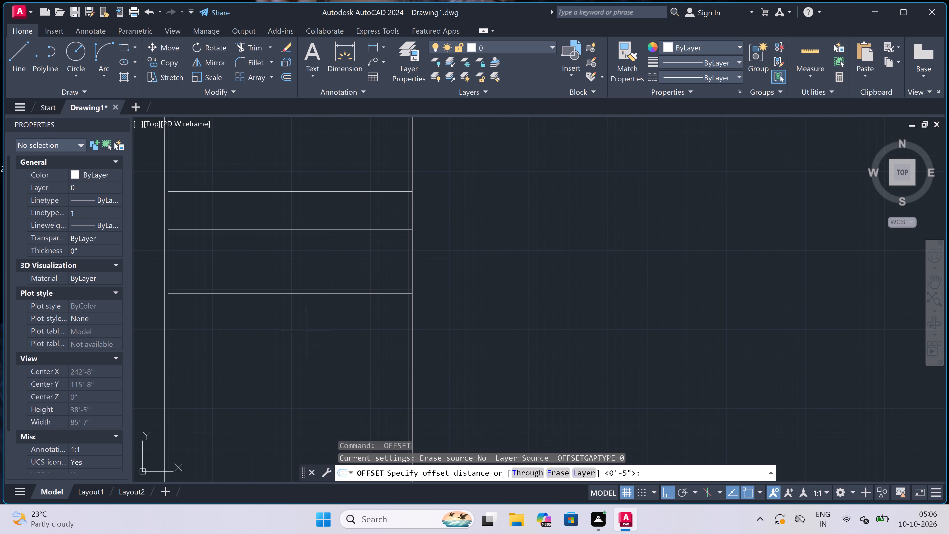
left_click(307, 298)
type("11'")
key("space")
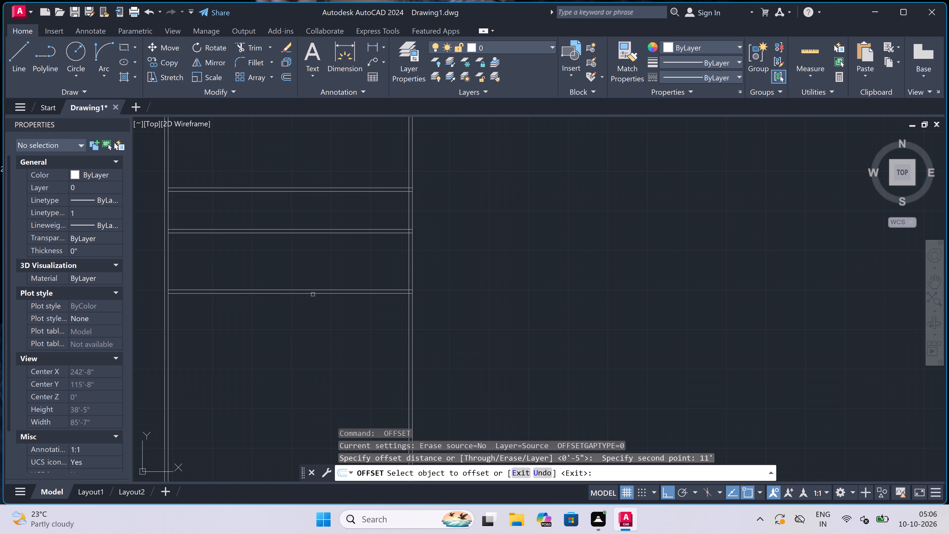
left_click_drag(313, 293, 313, 296)
left_click(306, 357)
scroll(310, 331, "down", 3)
scroll(303, 358, "up", 2)
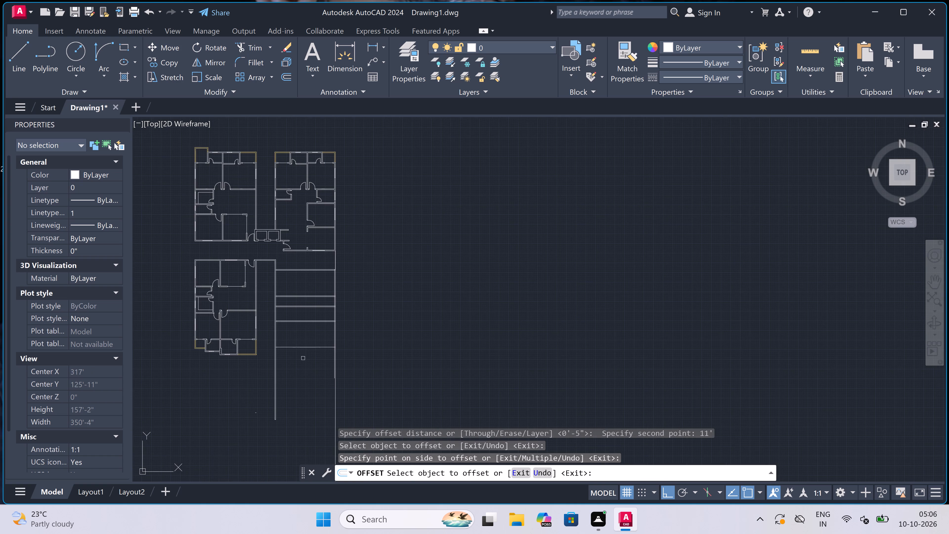
key("Escape")
Offset the resulting southernmost line 4.5" south to give this partition its second face.
key("space")
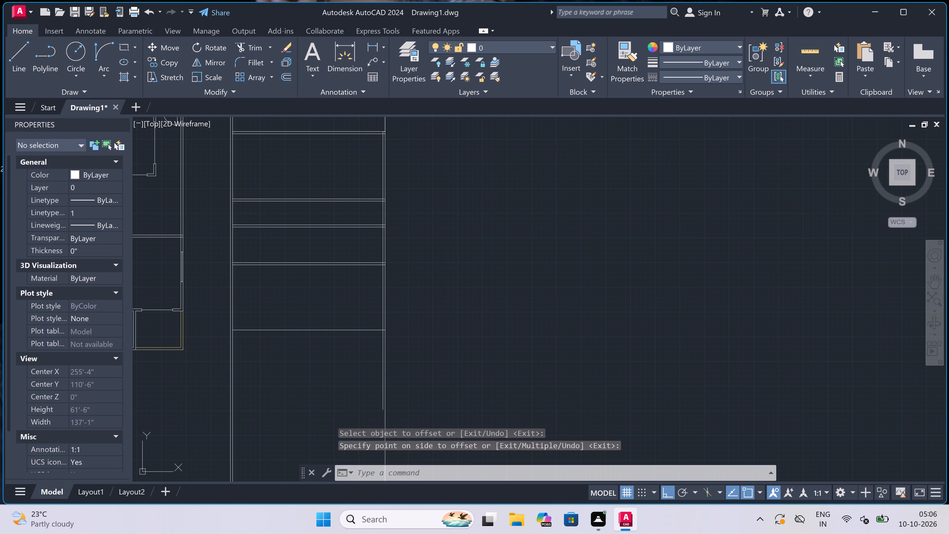
scroll(302, 354, "up", 1)
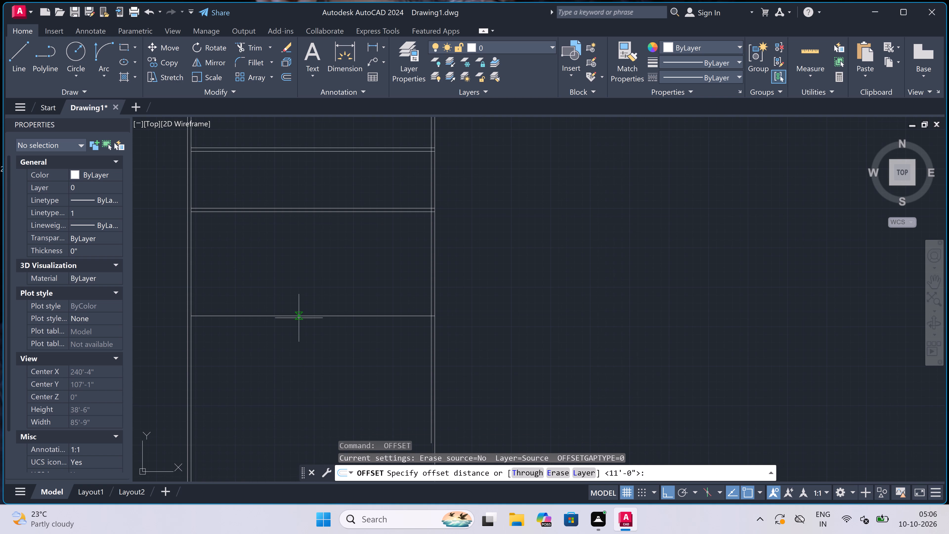
left_click(299, 318)
key("4")
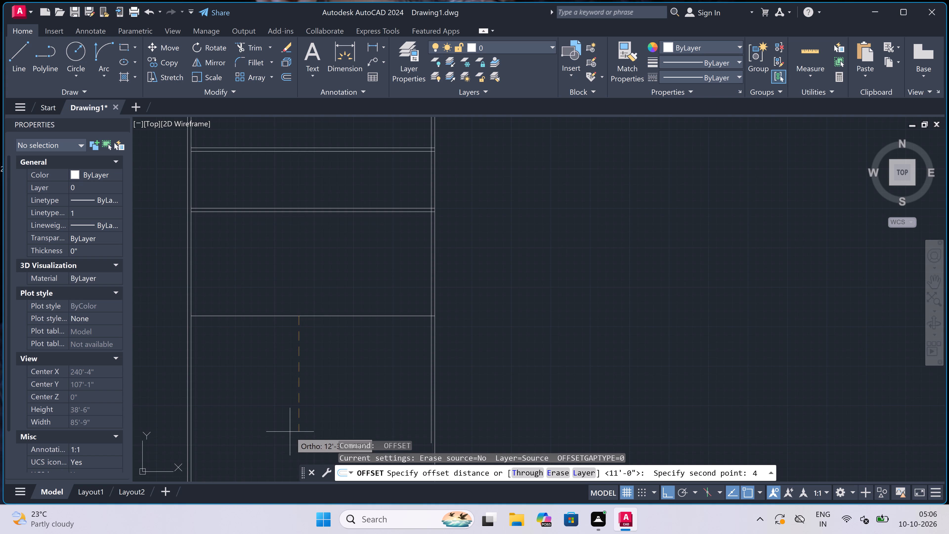
type(".5")
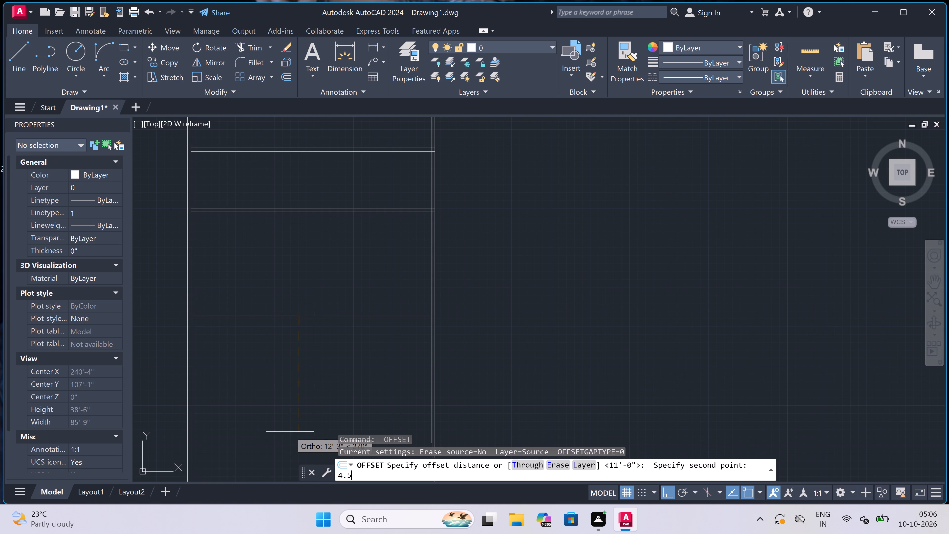
type("\"")
key("space")
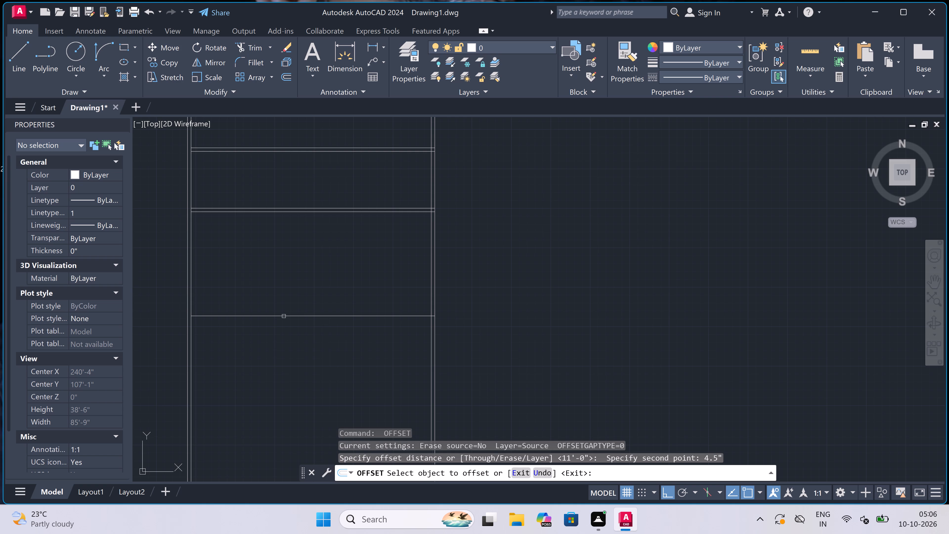
left_click_drag(284, 316, 283, 321)
left_click(277, 348)
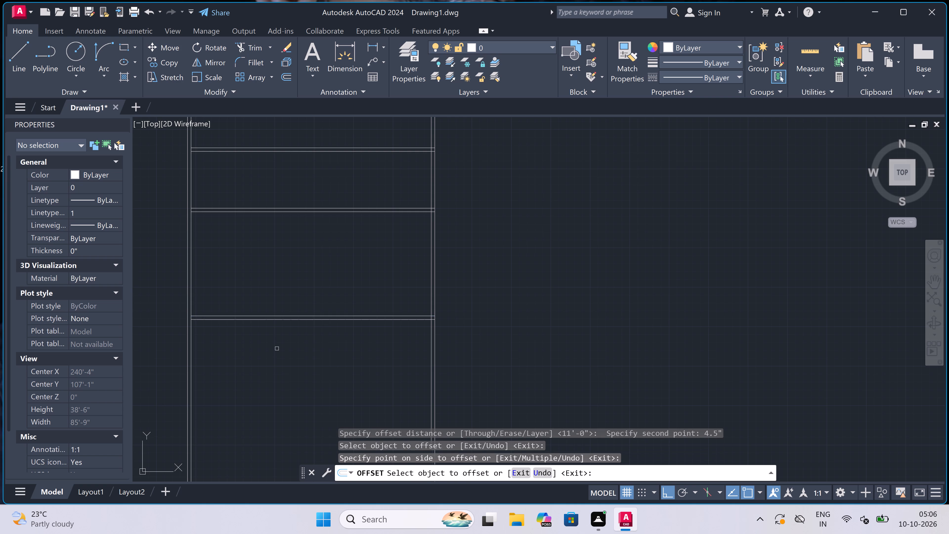
key("Escape")
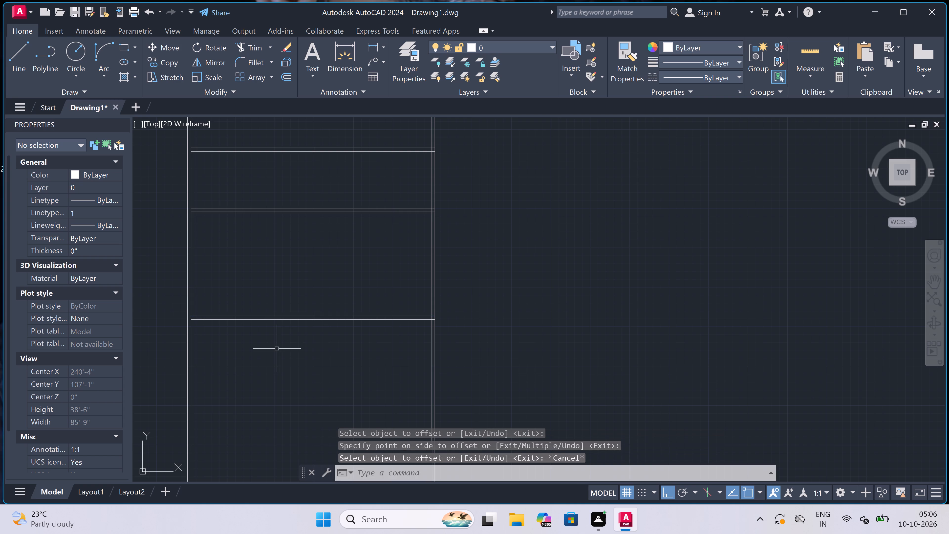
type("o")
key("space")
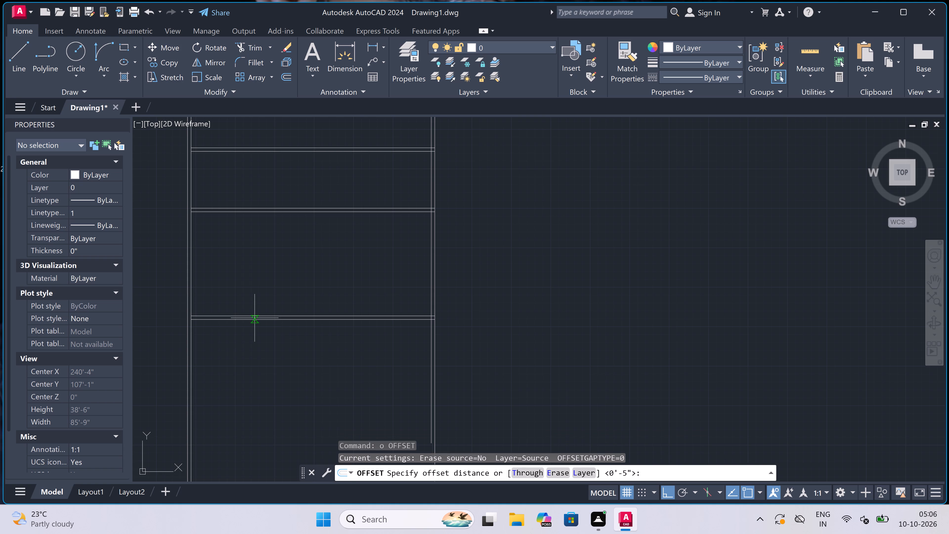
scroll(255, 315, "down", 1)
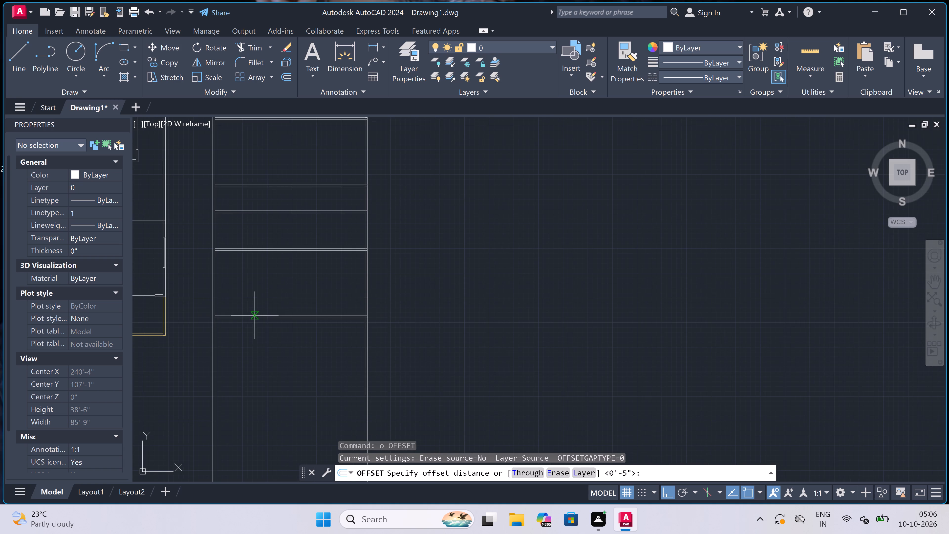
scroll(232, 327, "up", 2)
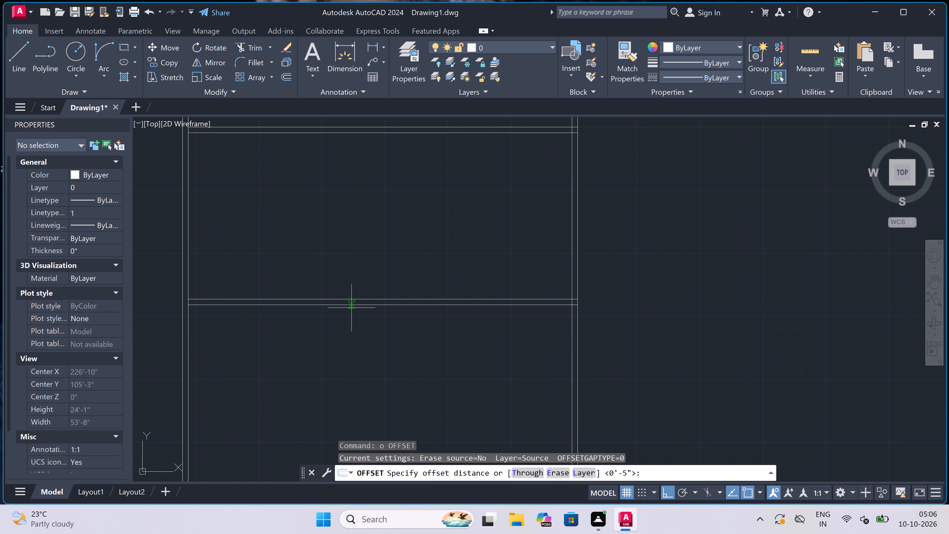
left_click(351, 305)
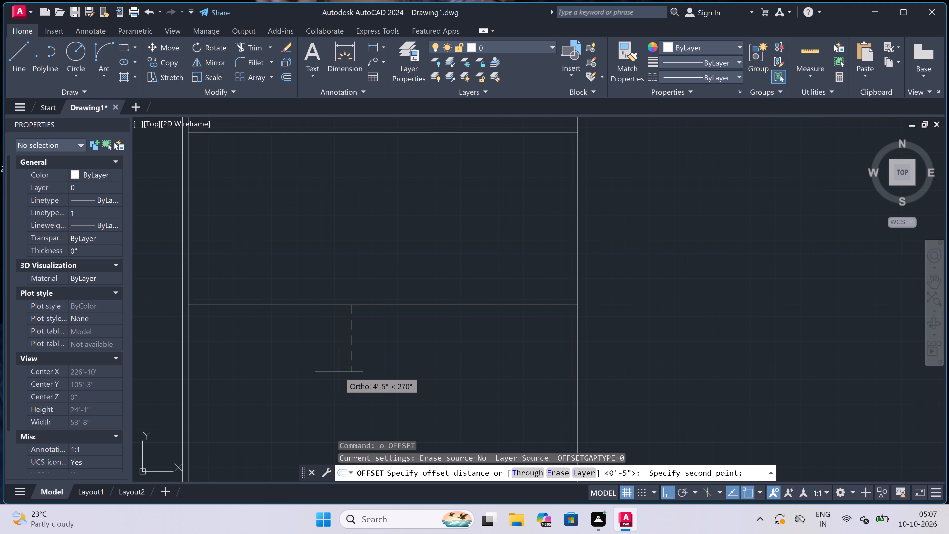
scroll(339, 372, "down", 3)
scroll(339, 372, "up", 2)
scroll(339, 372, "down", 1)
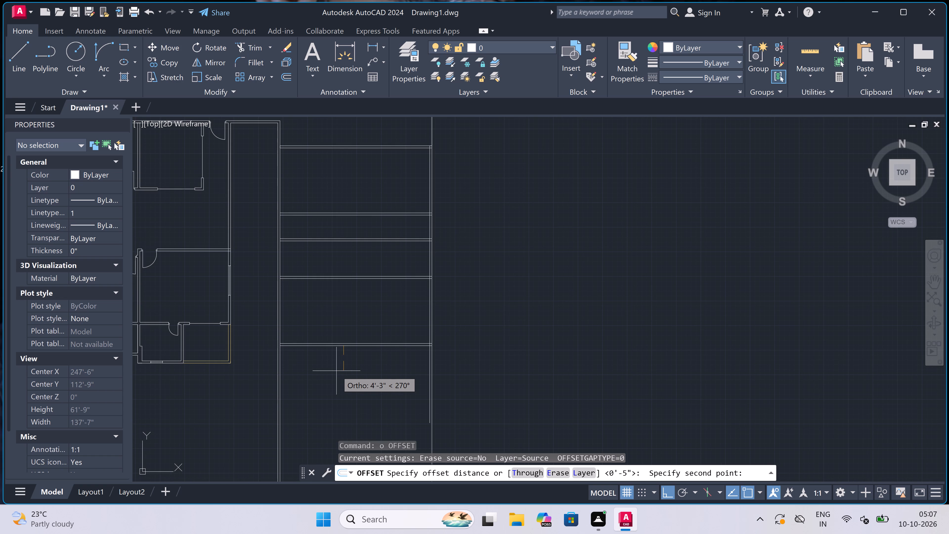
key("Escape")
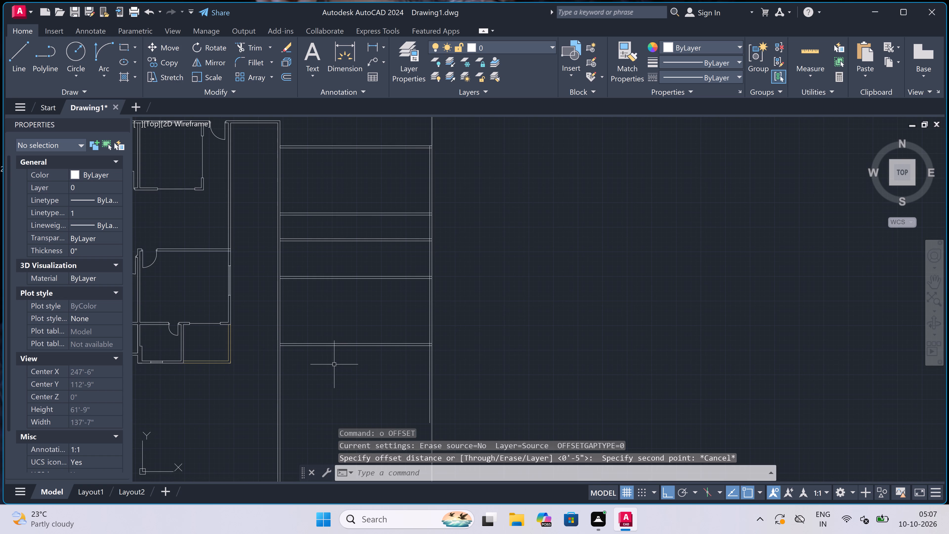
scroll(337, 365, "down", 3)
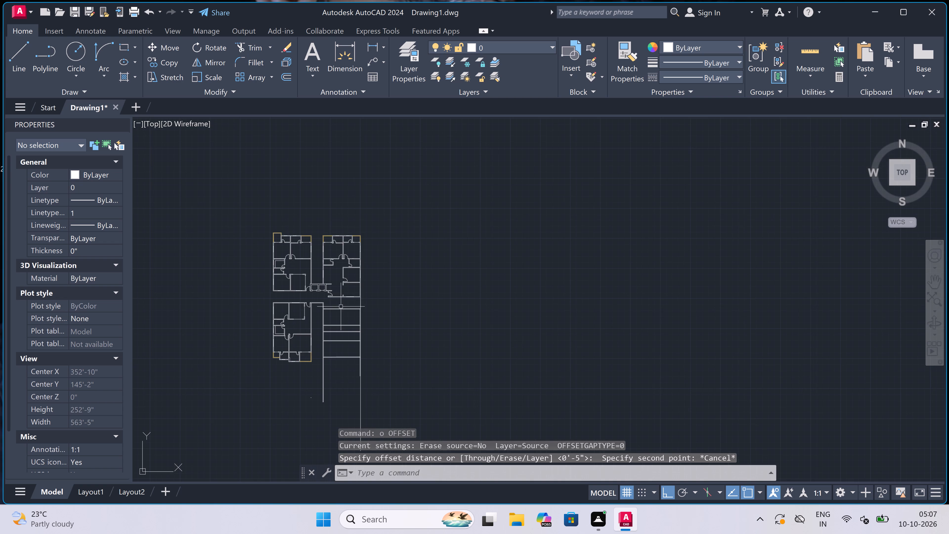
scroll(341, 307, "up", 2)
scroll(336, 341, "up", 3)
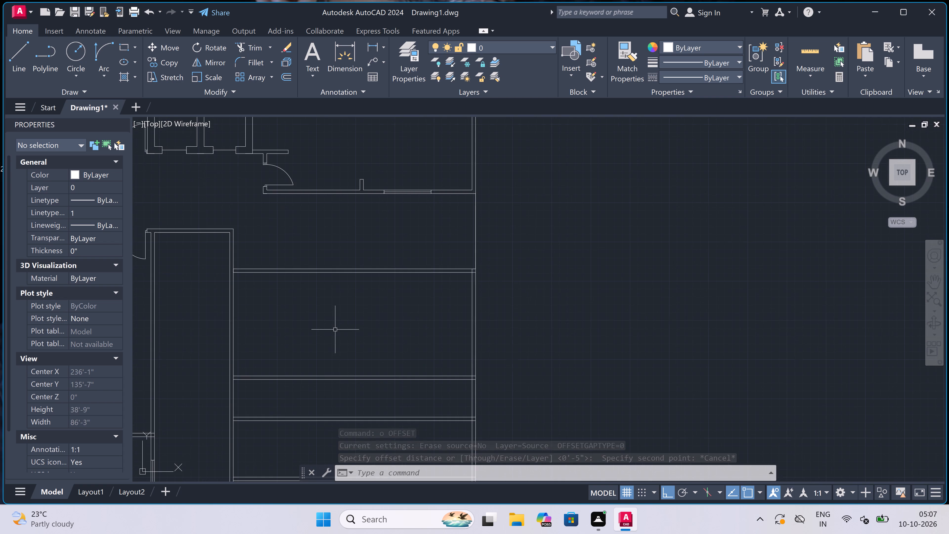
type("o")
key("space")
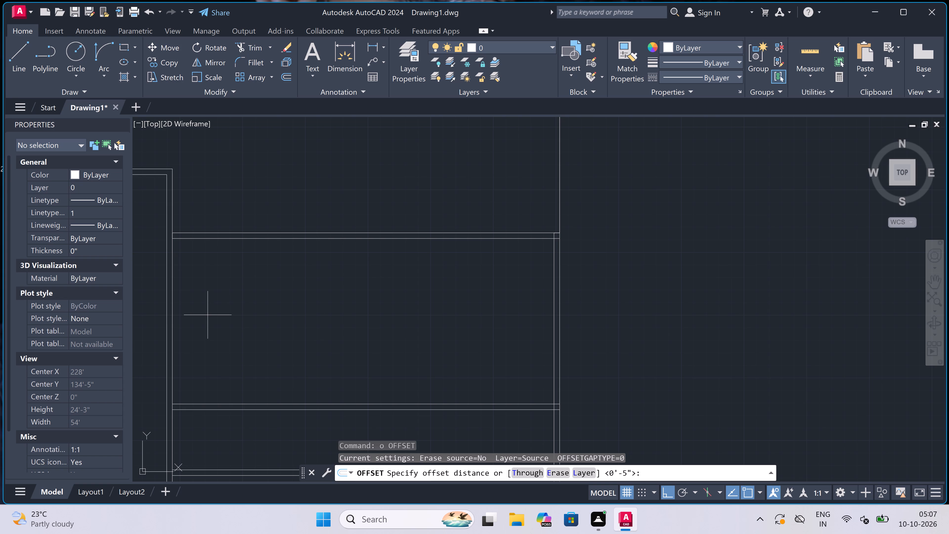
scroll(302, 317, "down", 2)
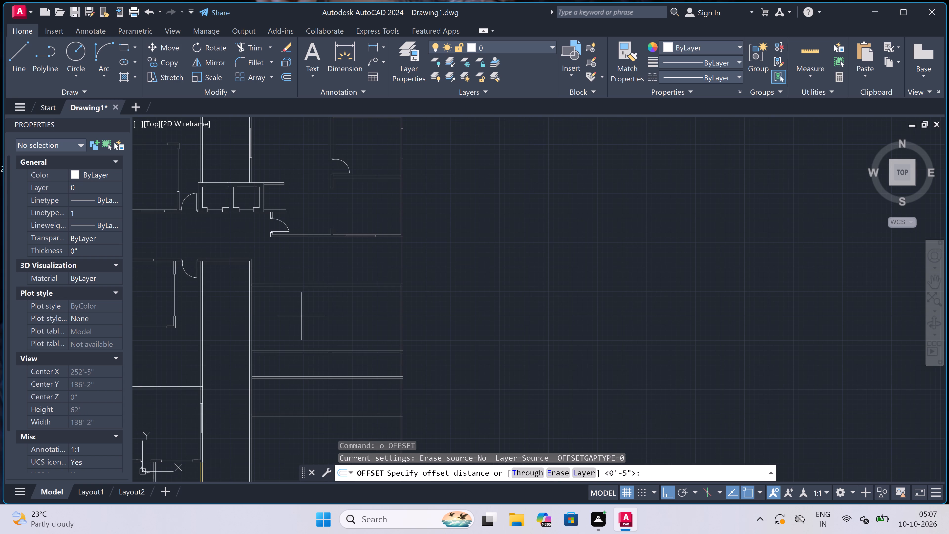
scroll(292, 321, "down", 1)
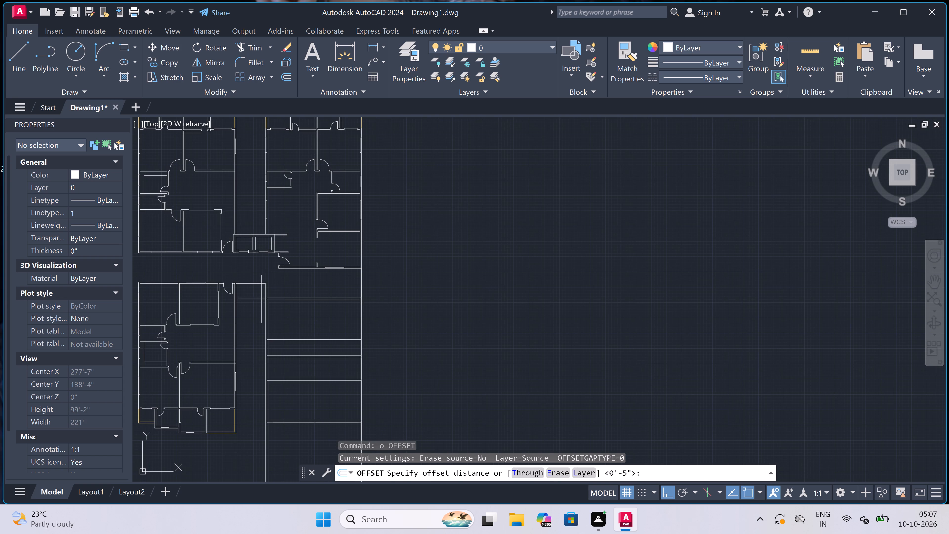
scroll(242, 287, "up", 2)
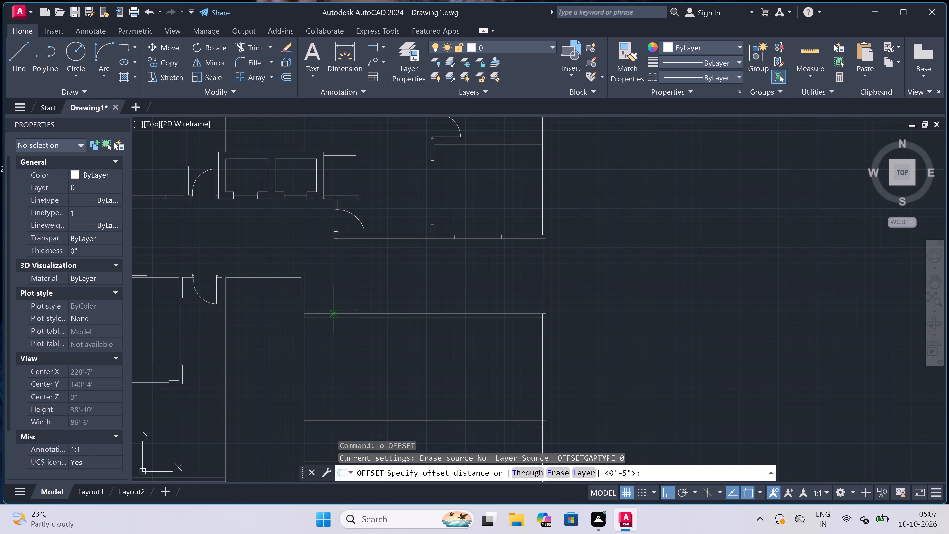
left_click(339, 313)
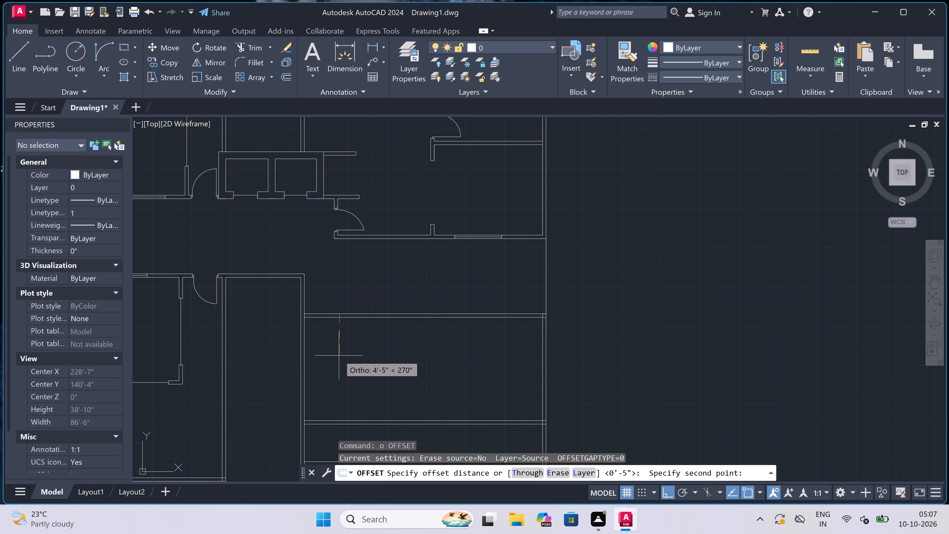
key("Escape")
Draw a line 10'8" west from the east wall's inner face along the northernmost cross partition's lower face, continuing south to the next cross partition's lower face.
type("l")
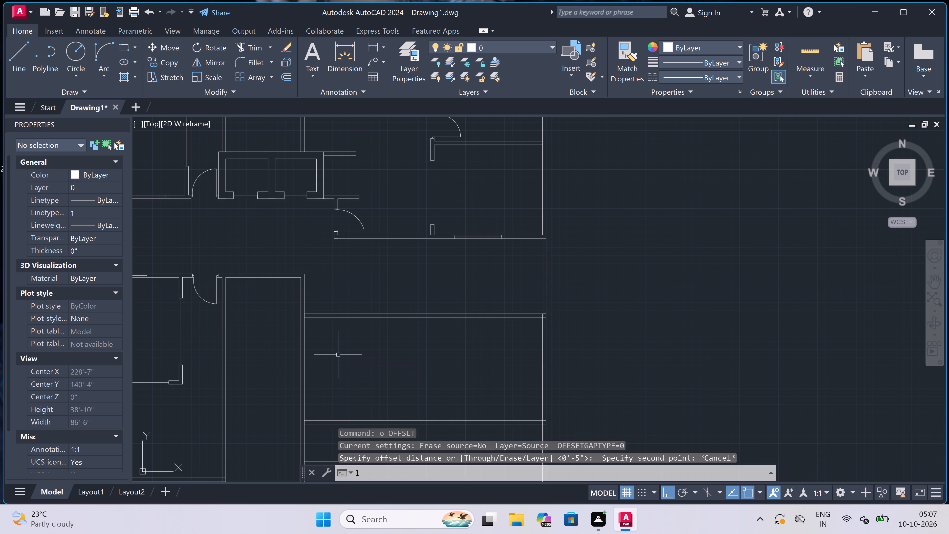
key("space")
scroll(332, 351, "down", 2)
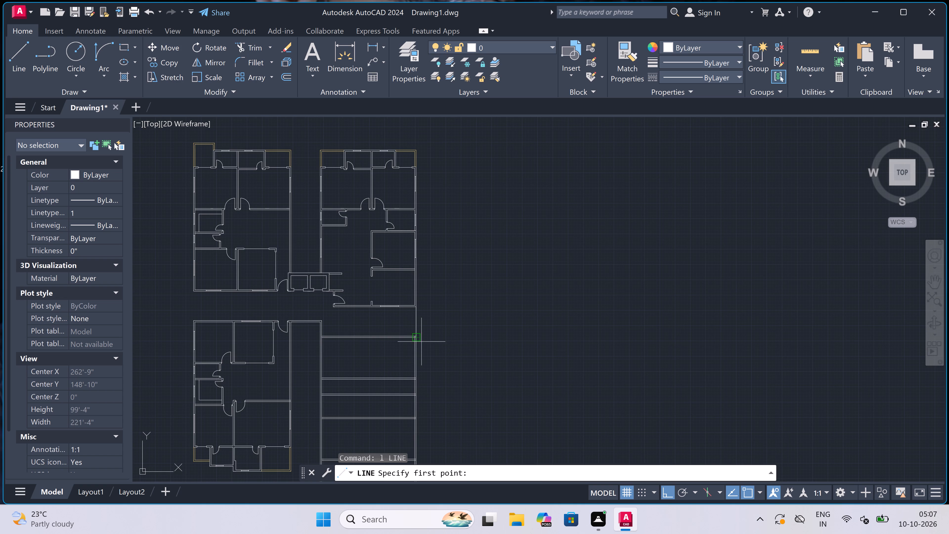
scroll(421, 342, "up", 2)
scroll(392, 325, "up", 1)
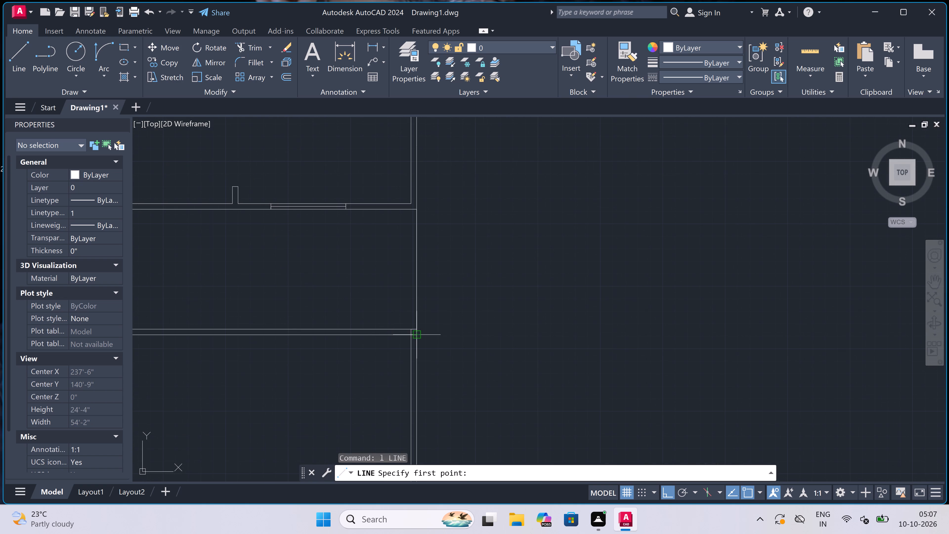
left_click(410, 337)
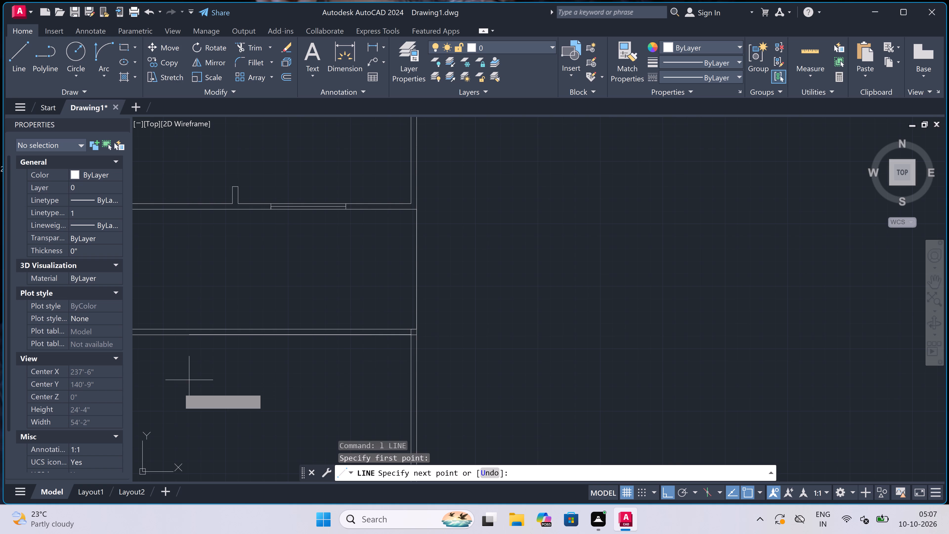
key("1")
type("0'8")
type("\"")
key("space")
scroll(188, 378, "down", 1)
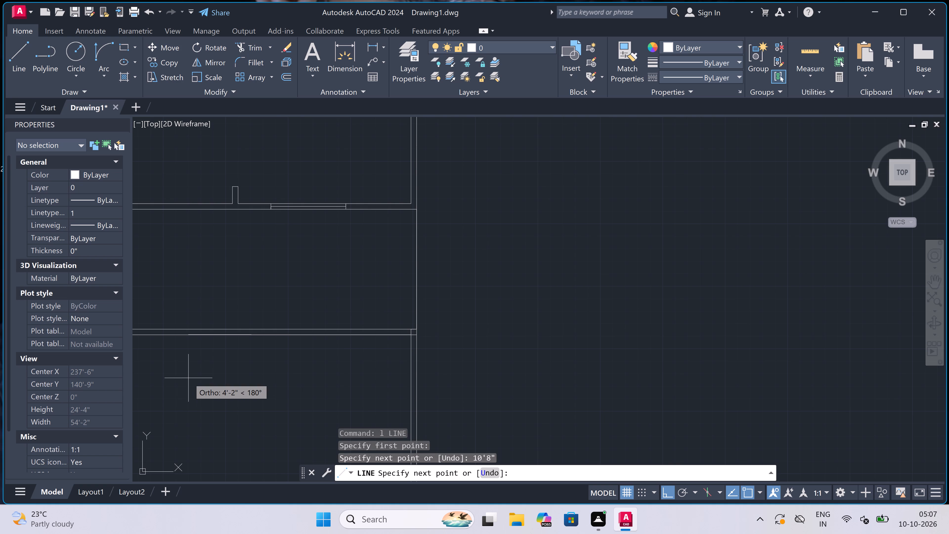
scroll(188, 378, "down", 4)
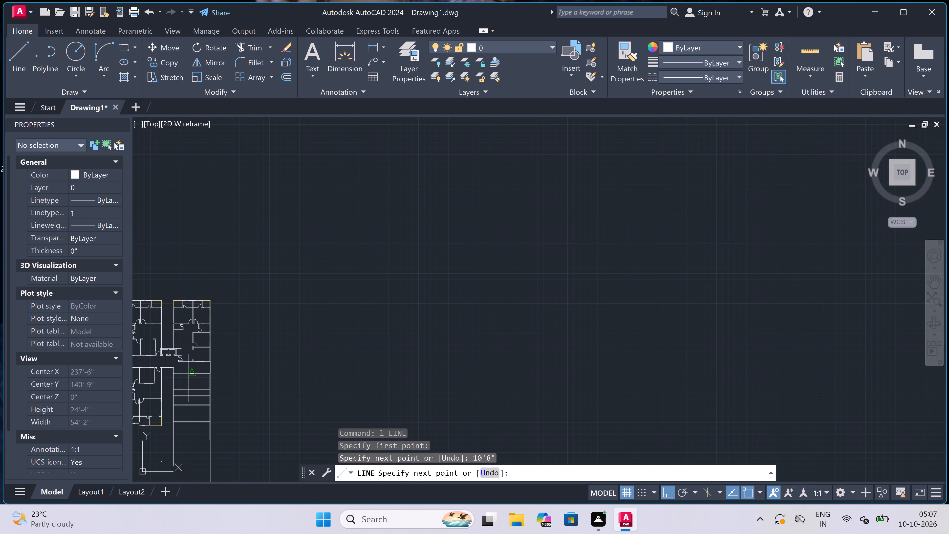
scroll(189, 410, "up", 3)
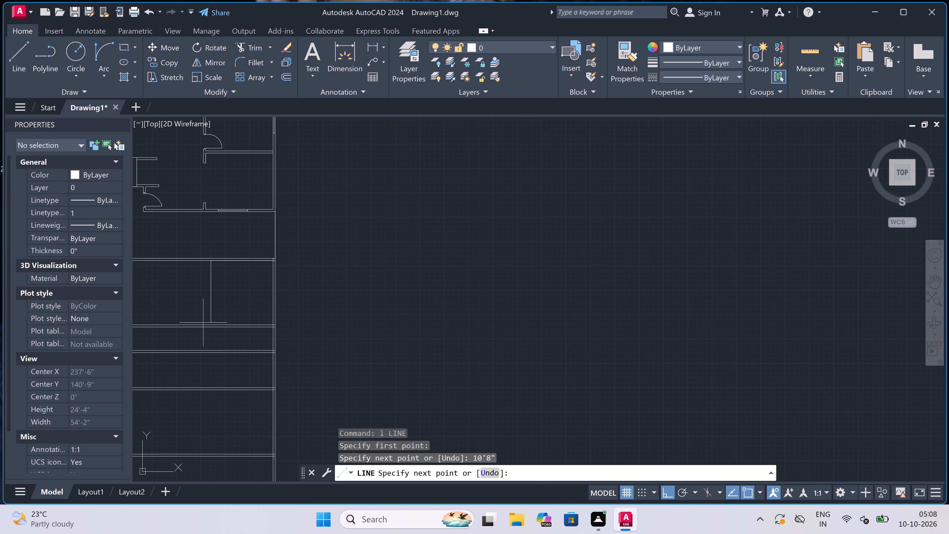
scroll(205, 317, "up", 3)
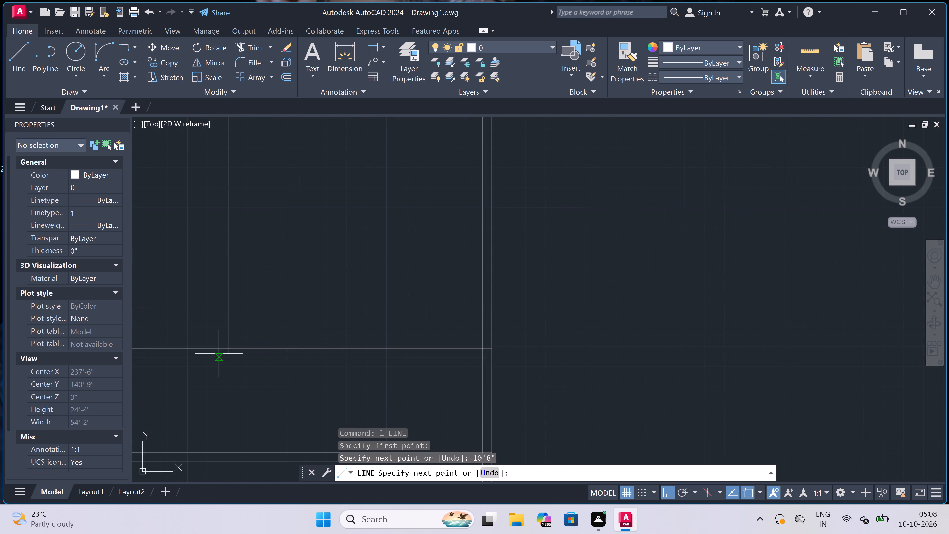
left_click(226, 356)
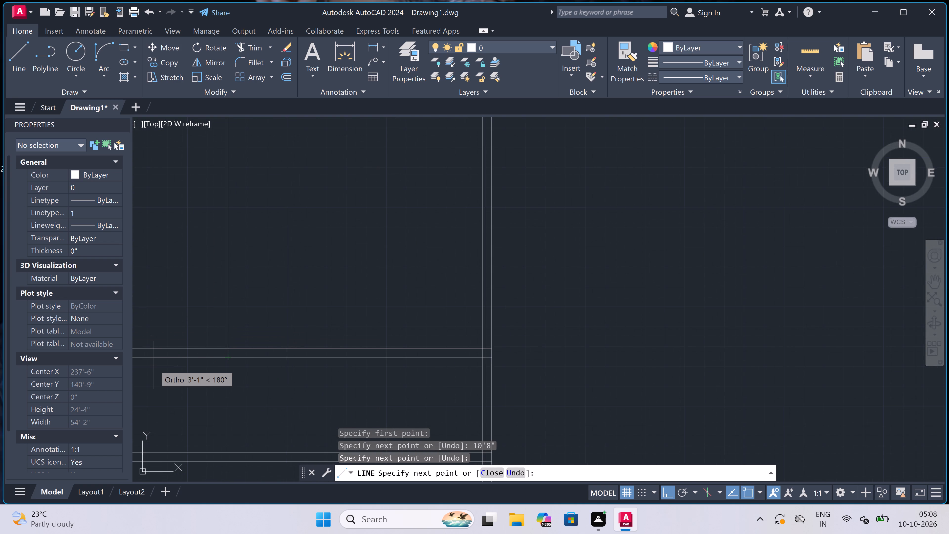
Continue the line 4.5" west and back north to the northernmost cross partition's upper face, forming the vertical partition's second face.
type("4.5")
type("\"")
key("space")
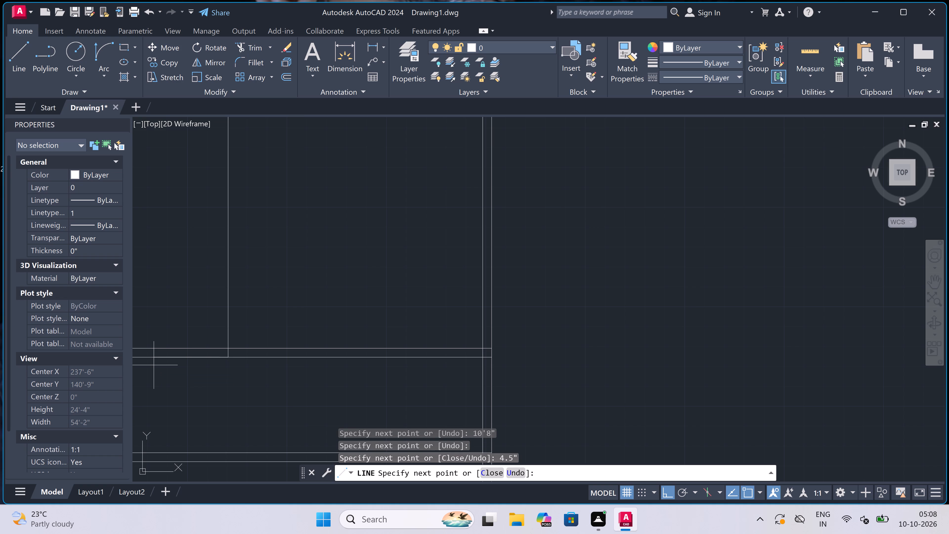
scroll(152, 360, "down", 2)
scroll(246, 348, "down", 2)
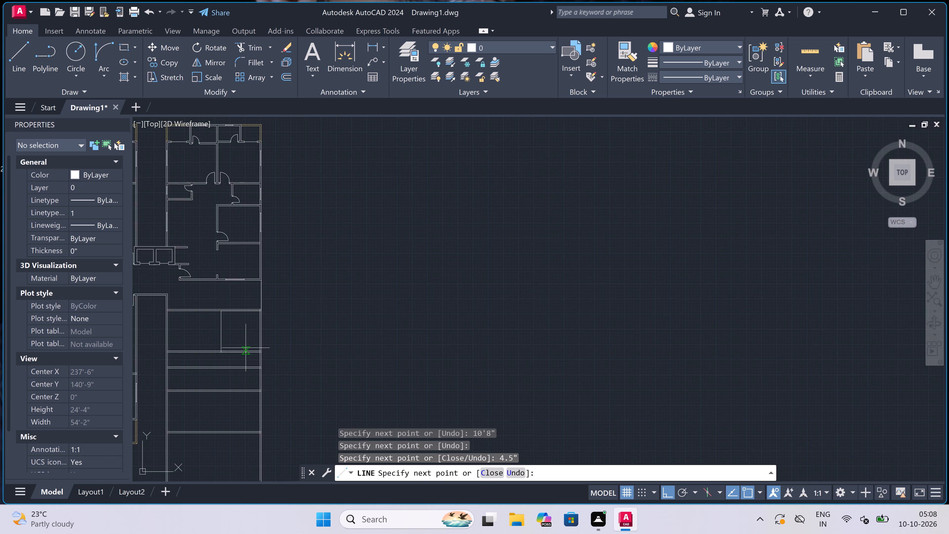
scroll(246, 348, "down", 2)
scroll(212, 346, "up", 3)
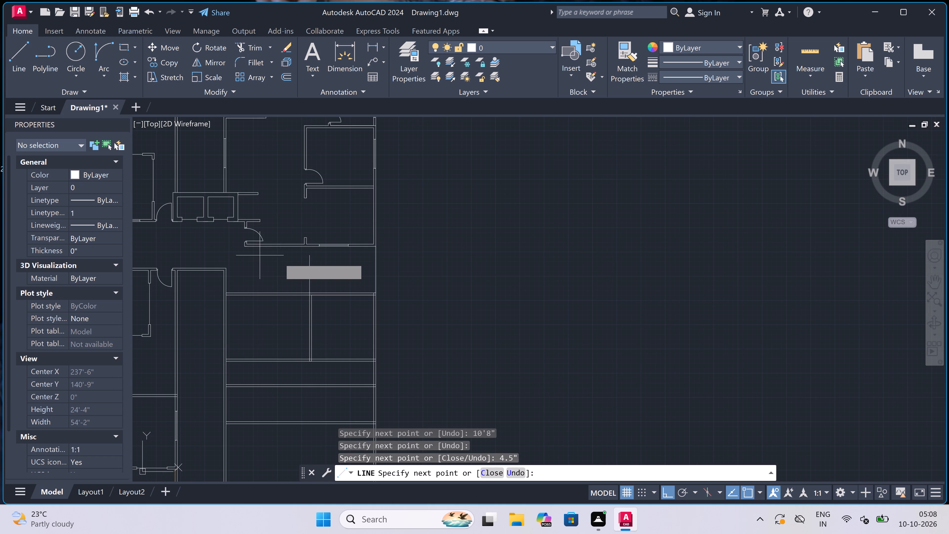
scroll(303, 293, "up", 2)
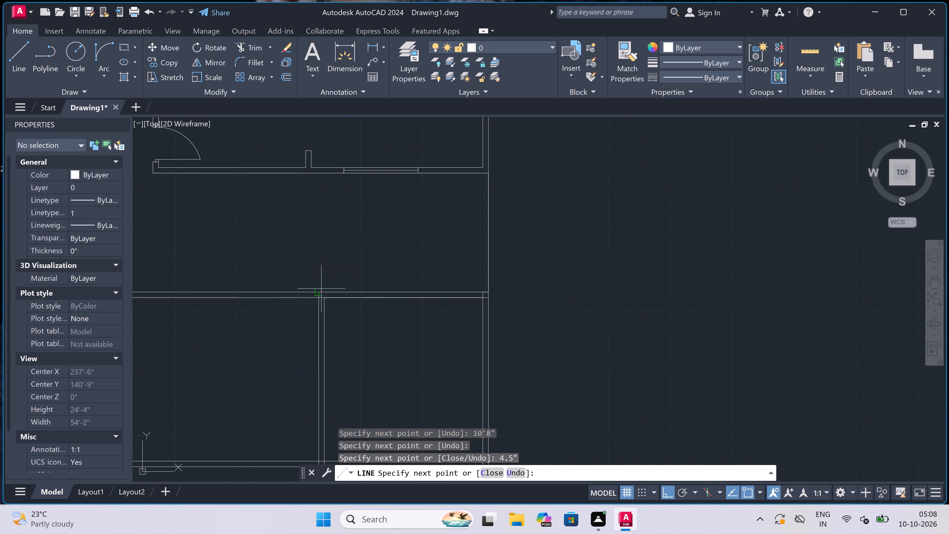
scroll(313, 295, "up", 2)
left_click(330, 283)
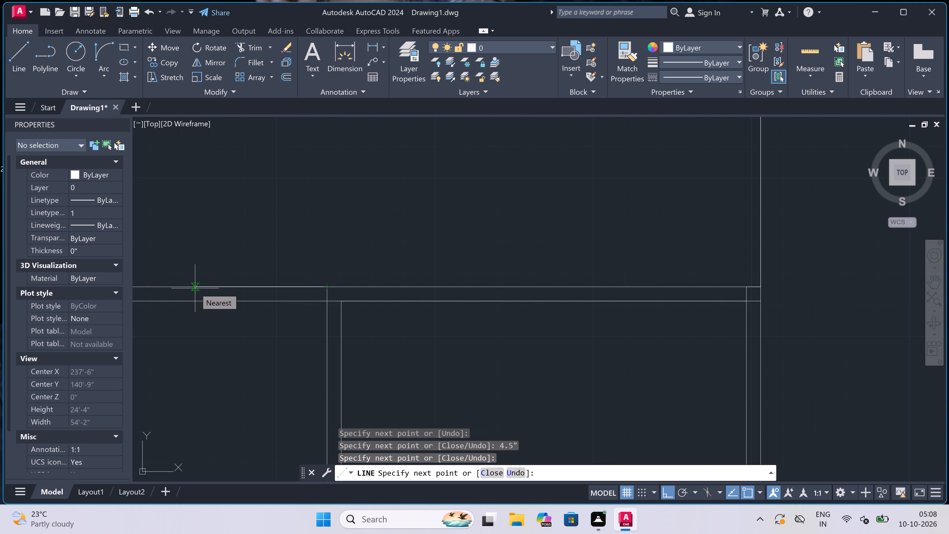
Continue the line 10'1" west along the northernmost cross partition's upper face, and south to the next cross partition's lower face.
key("1")
type("0'1")
type("\"")
key("space")
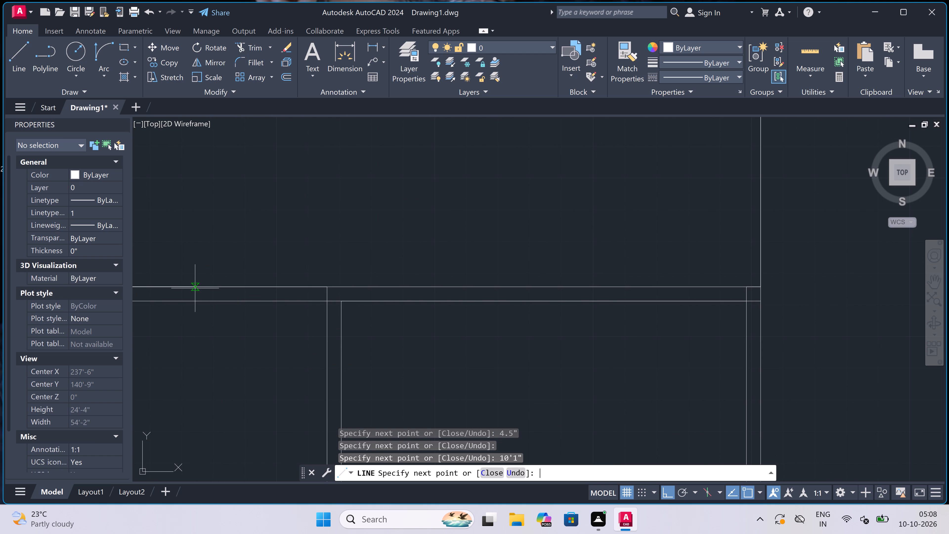
scroll(439, 285, "down", 4)
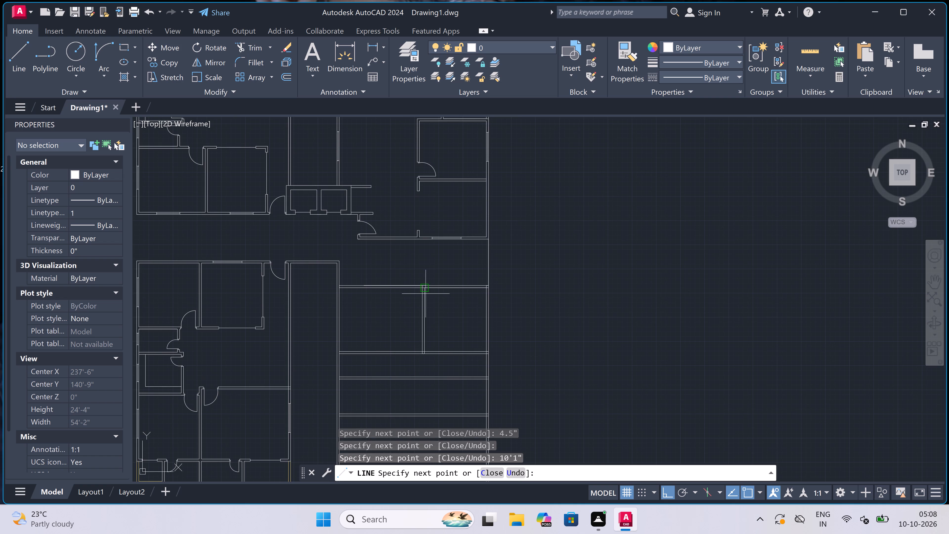
scroll(372, 351, "up", 2)
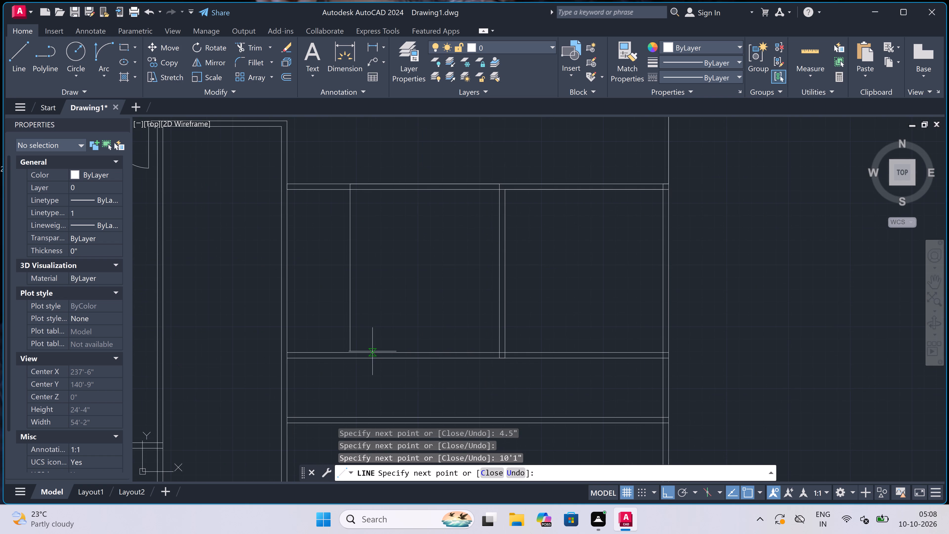
scroll(357, 360, "up", 3)
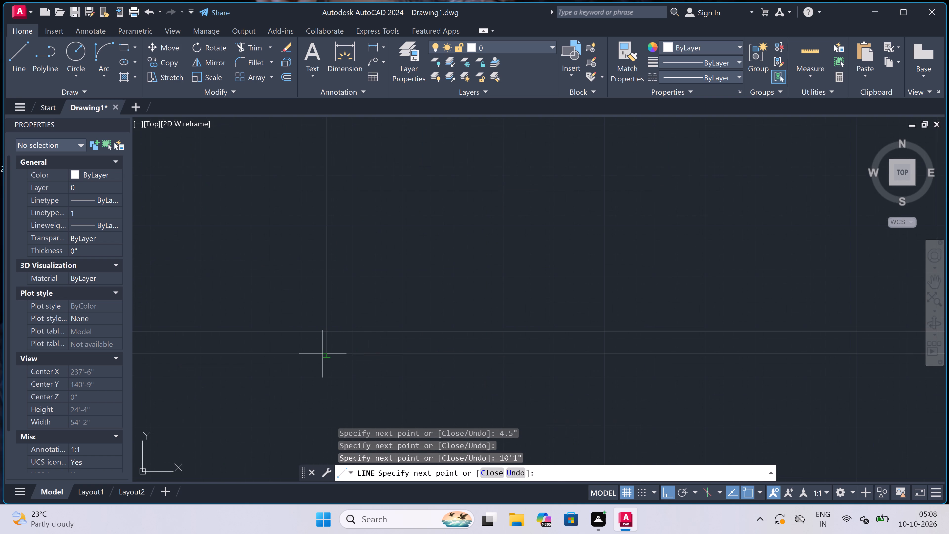
double_click(324, 352)
Continue the line 4.5" west and back north to the northernmost cross partition's upper face, completing the second vertical partition.
type("4.5")
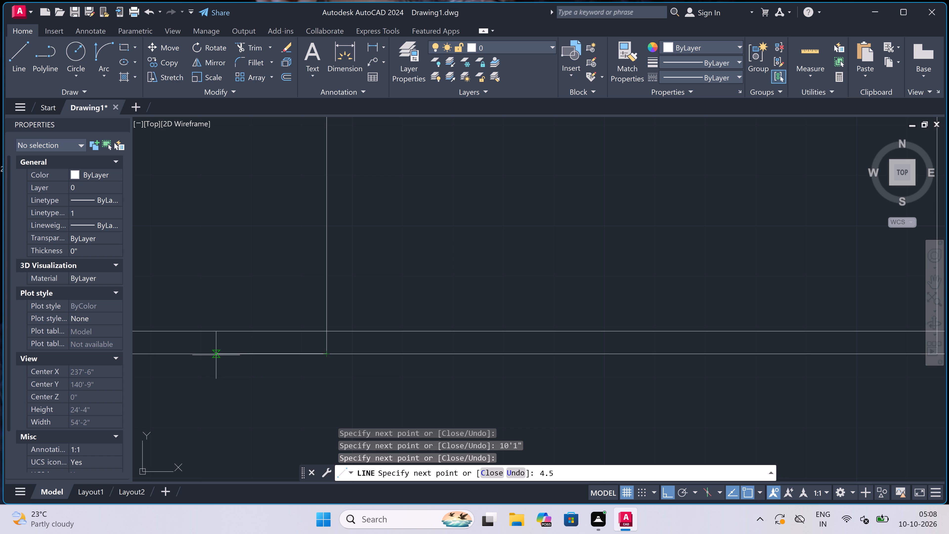
type("\"")
key("space")
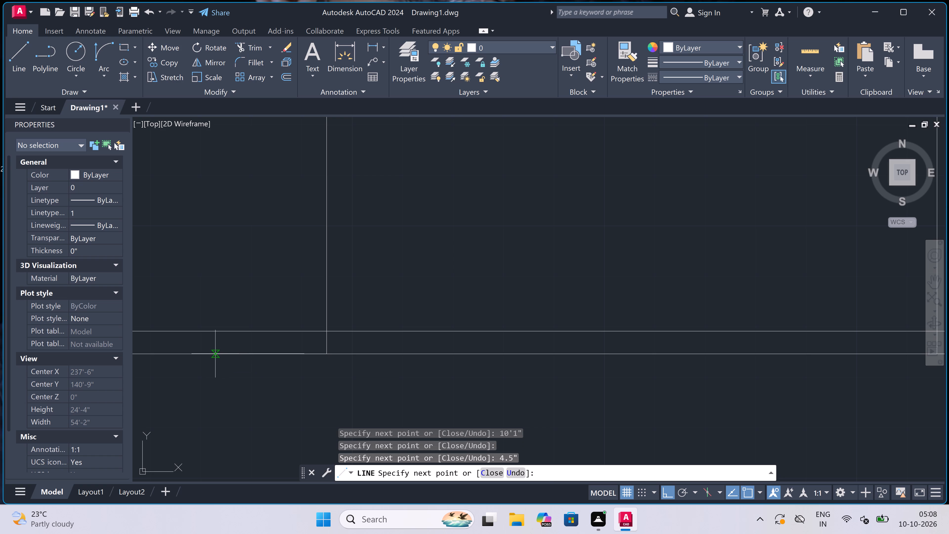
scroll(215, 354, "down", 4)
scroll(229, 237, "up", 2)
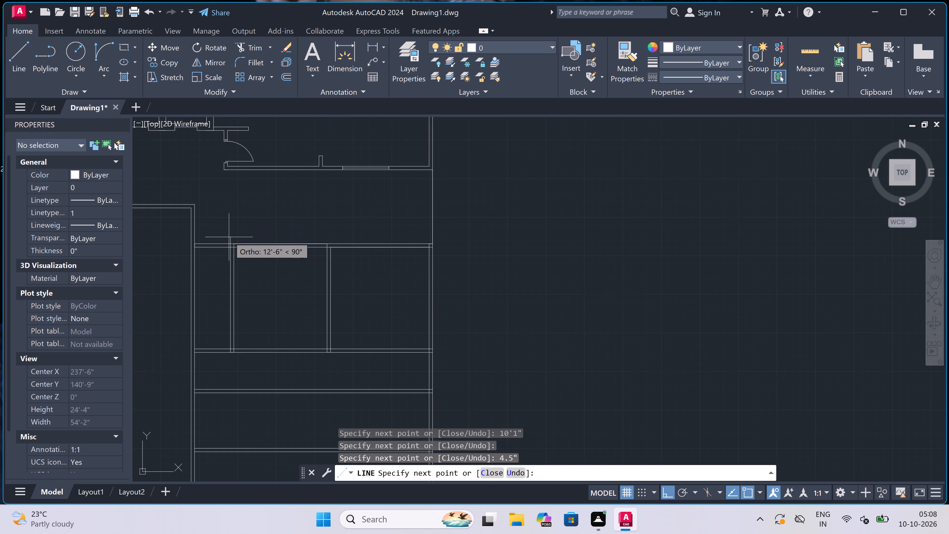
scroll(229, 237, "up", 2)
left_click(237, 277)
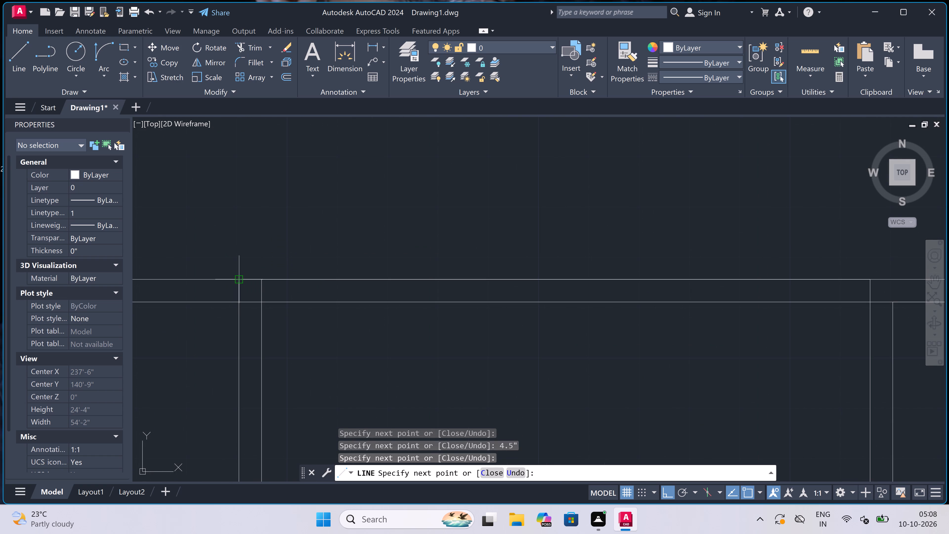
key("Escape")
Draw a line 6'9" west from the east wall's inner face along the second cross partition's lower face, then south to the third's upper face.
key("space")
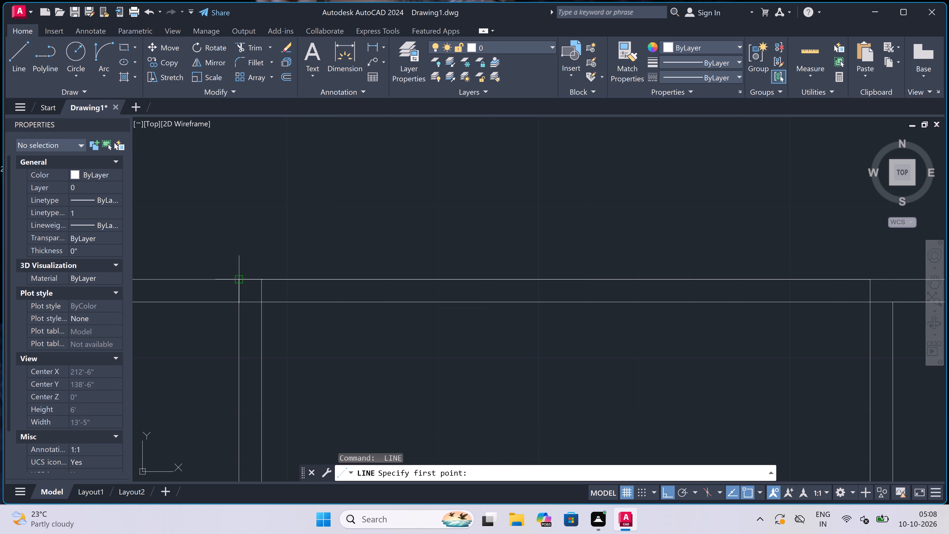
scroll(262, 256, "down", 4)
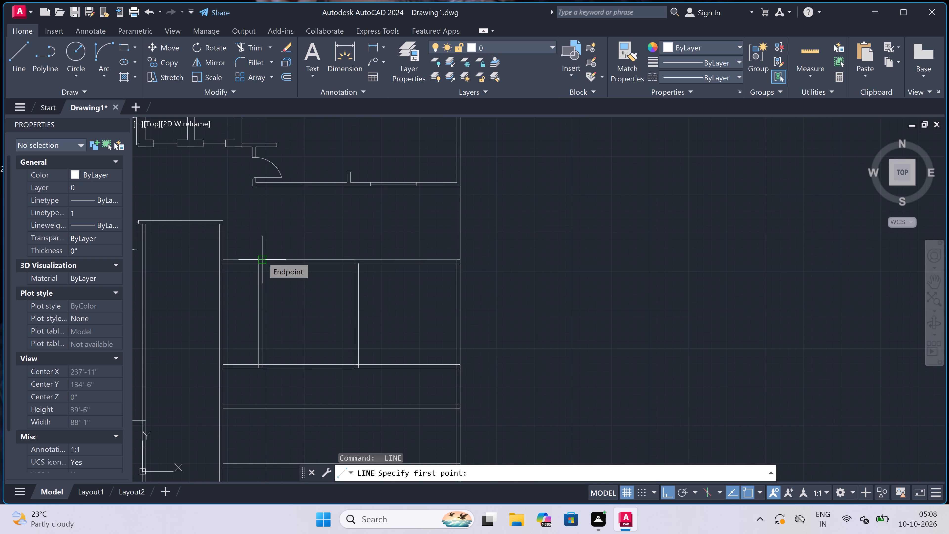
scroll(267, 261, "down", 2)
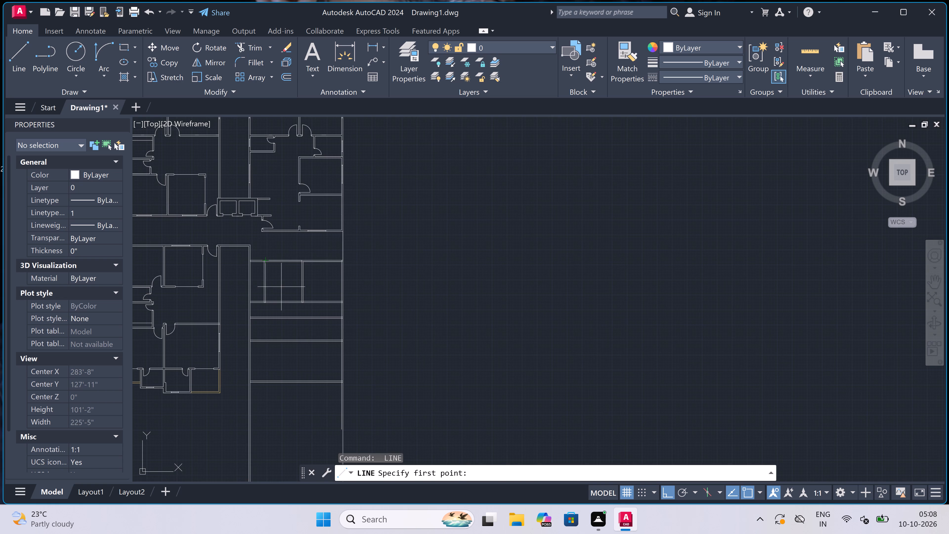
scroll(288, 292, "down", 1)
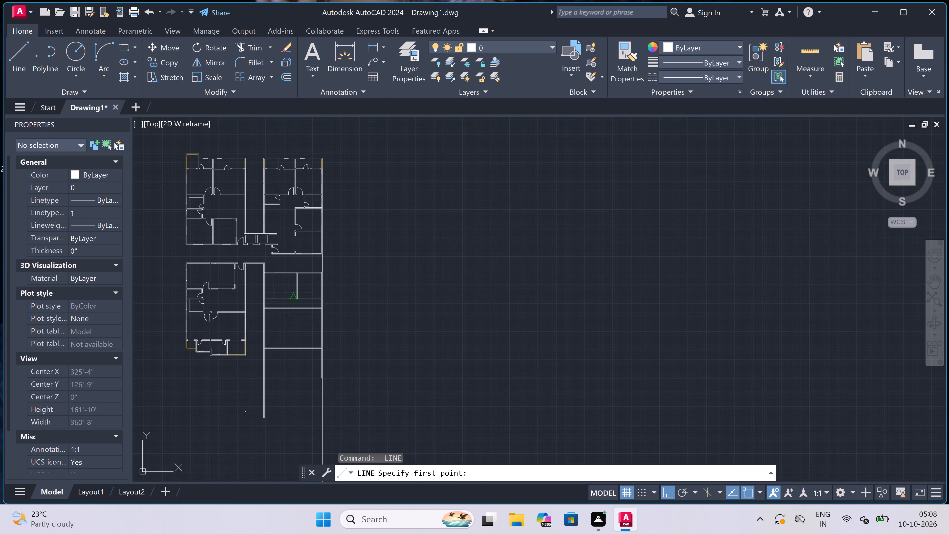
scroll(295, 318, "up", 3)
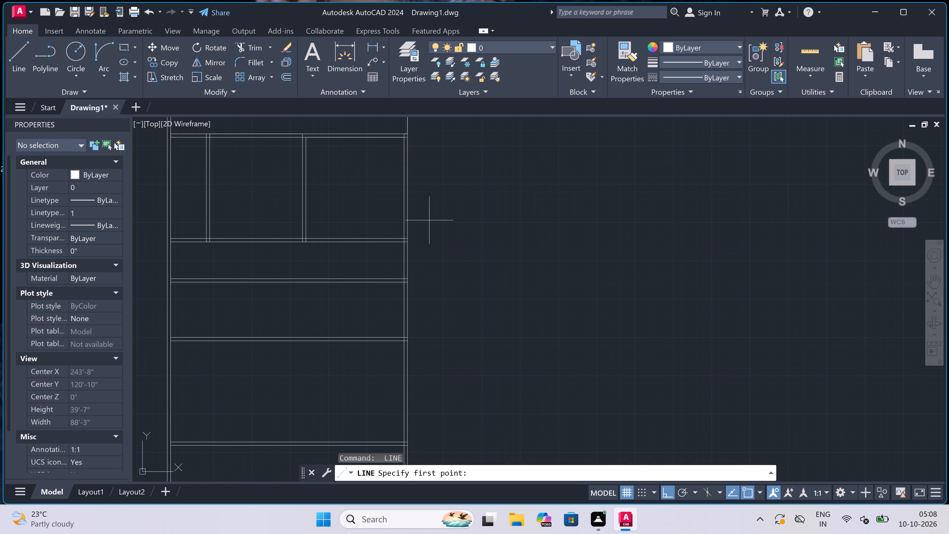
scroll(424, 224, "up", 1)
scroll(387, 252, "up", 1)
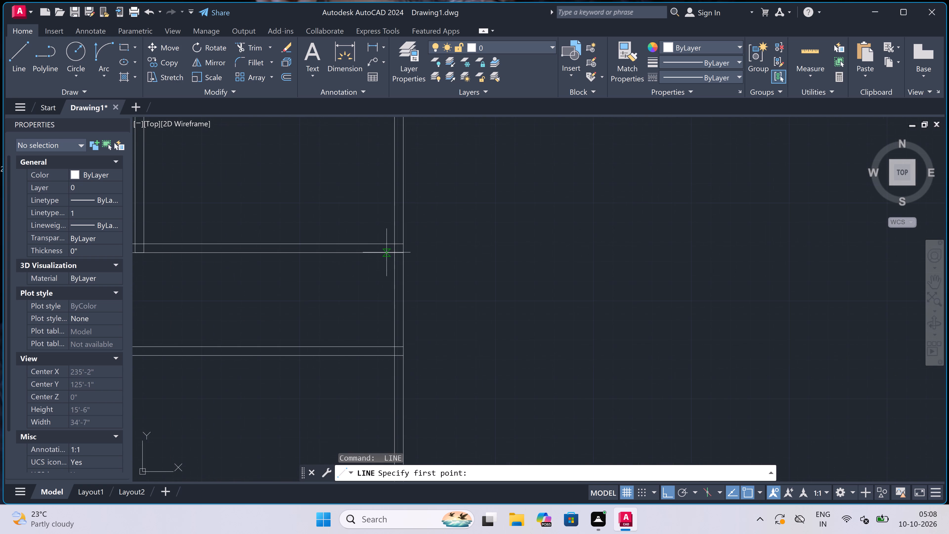
left_click(394, 250)
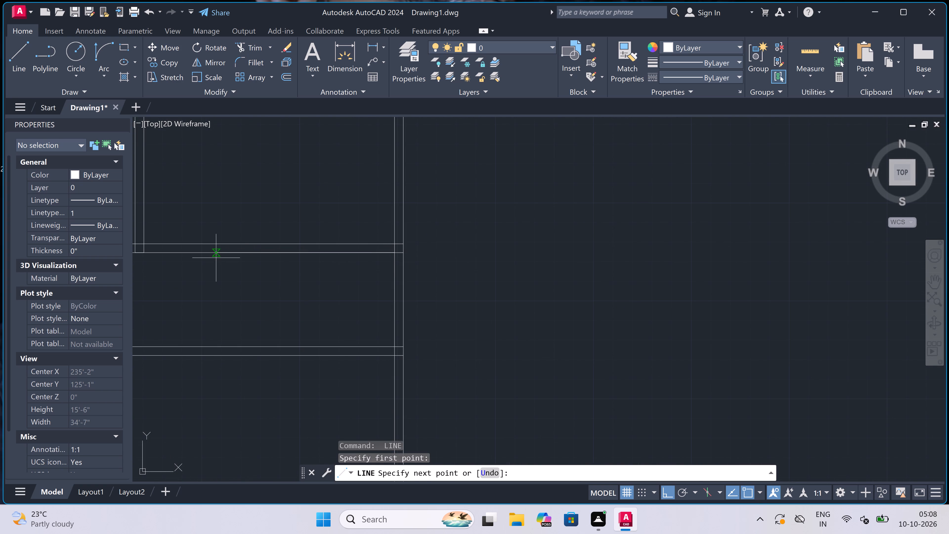
type("6'9\"")
key("space")
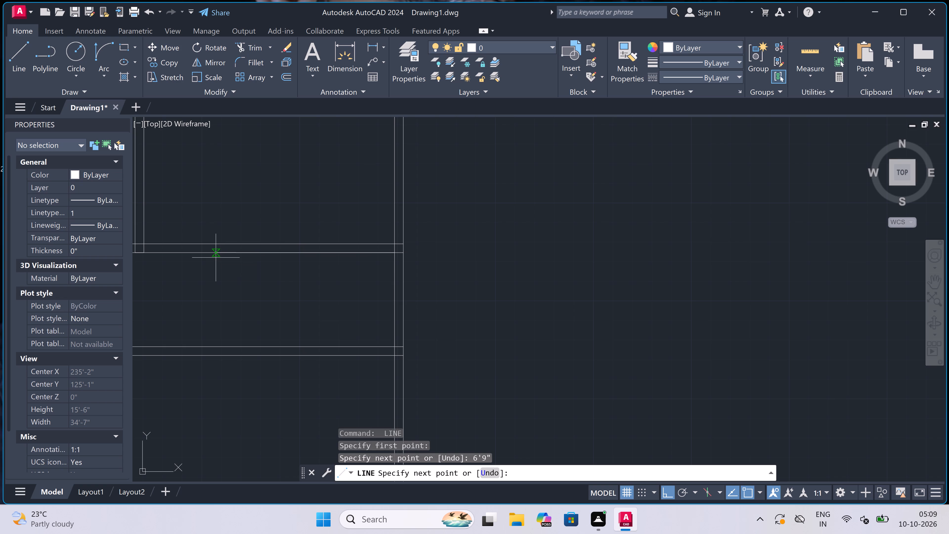
double_click(237, 345)
Continue the line 4.5" west and back north to the second cross partition's upper face, forming the vertical partition's second face.
type("4.5")
type("\"")
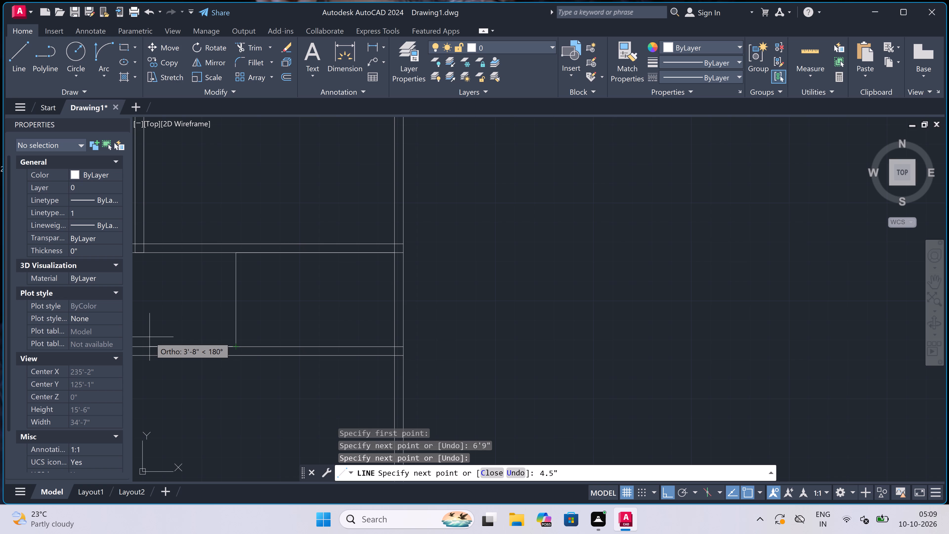
key("space")
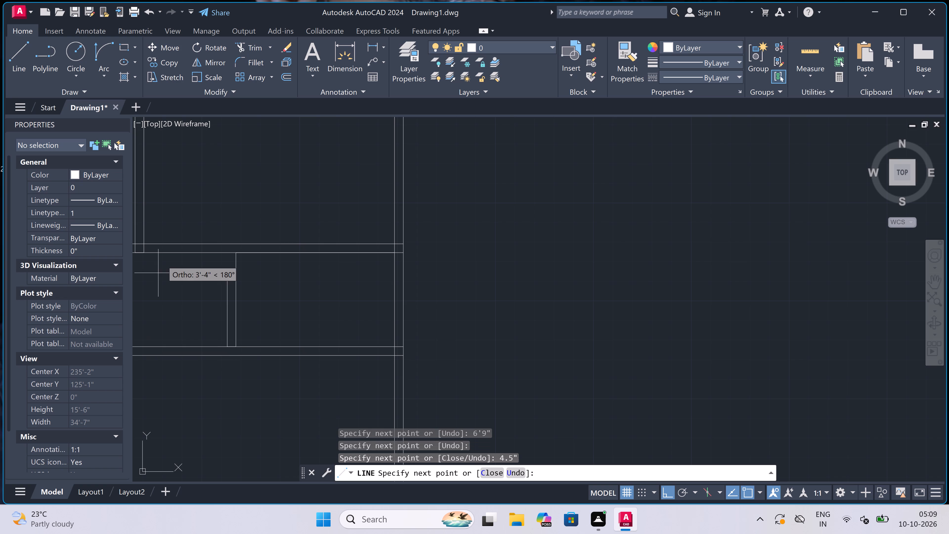
left_click(225, 245)
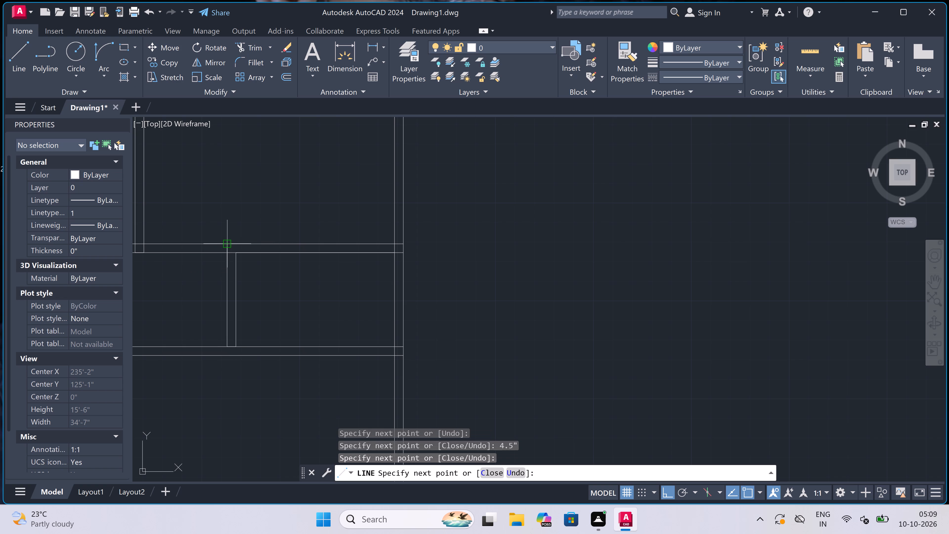
key("Escape")
Draw a line 7'5" west from the east wall's inner face along the third cross partition's lower face, then south to the fourth's lower face.
key("space")
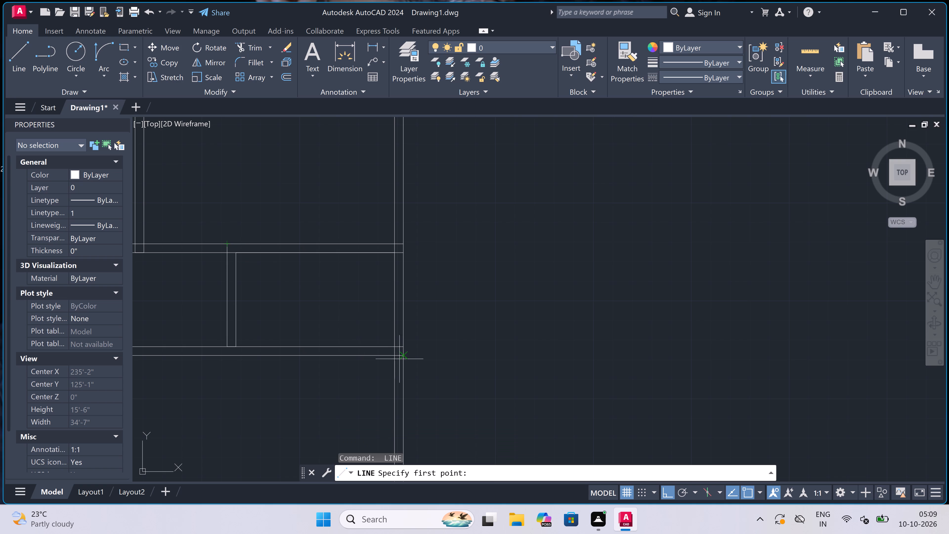
left_click(392, 353)
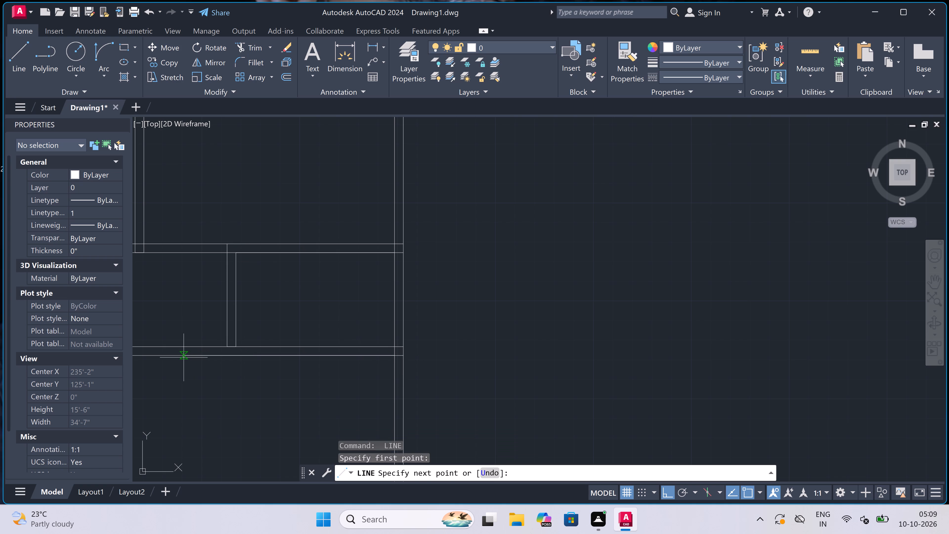
type("7'5")
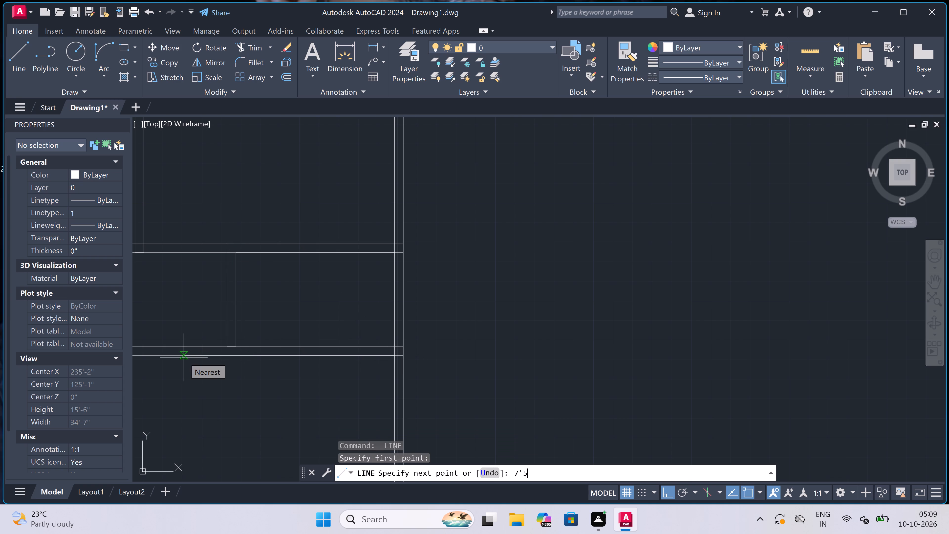
type("\"")
key("space")
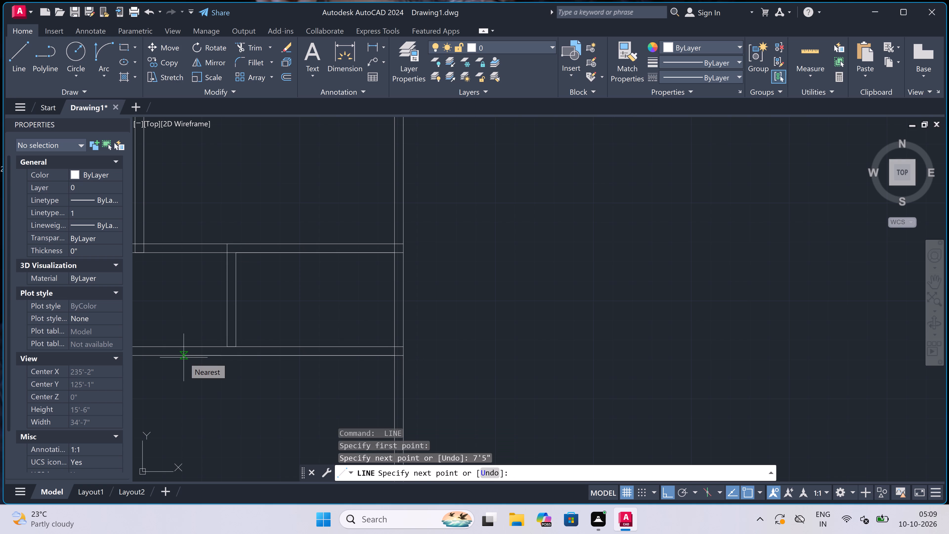
scroll(205, 332, "down", 3)
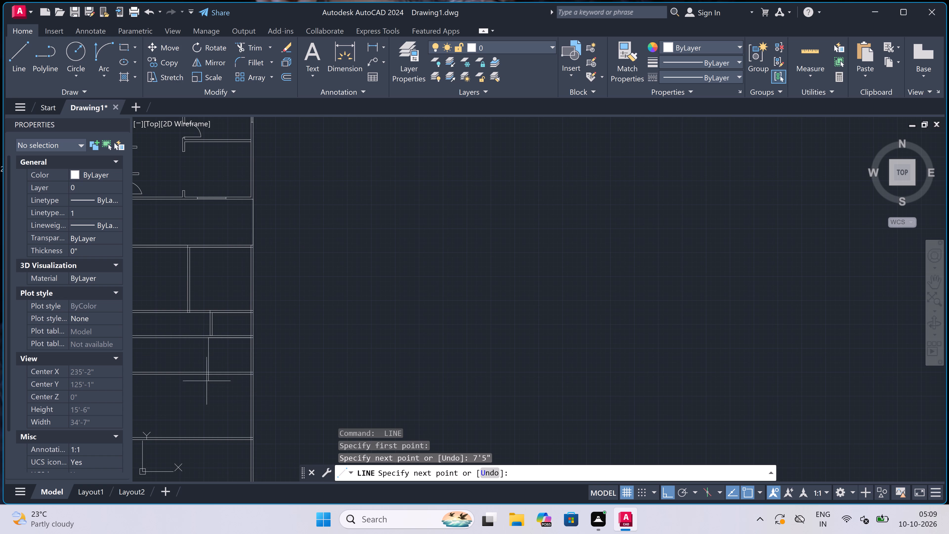
scroll(215, 373, "up", 2)
scroll(180, 381, "up", 2)
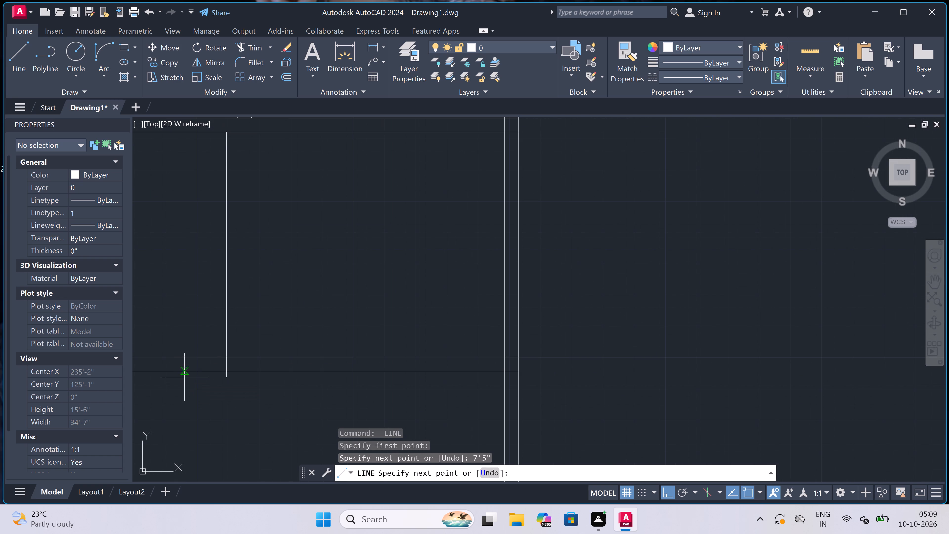
left_click(227, 369)
Continue the line 4.5" west and back north to the third cross partition's upper face, completing this vertical partition.
key("4")
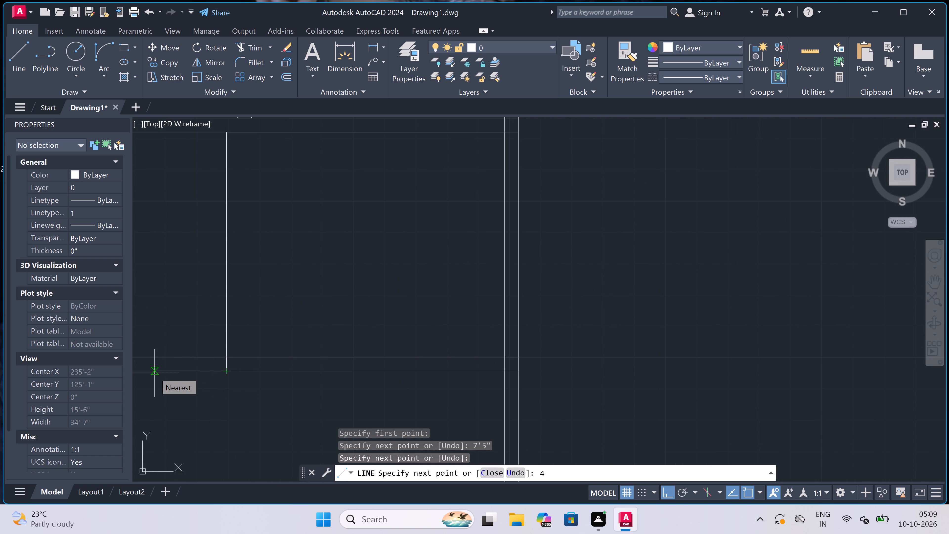
type(".5")
type("\"")
key("space")
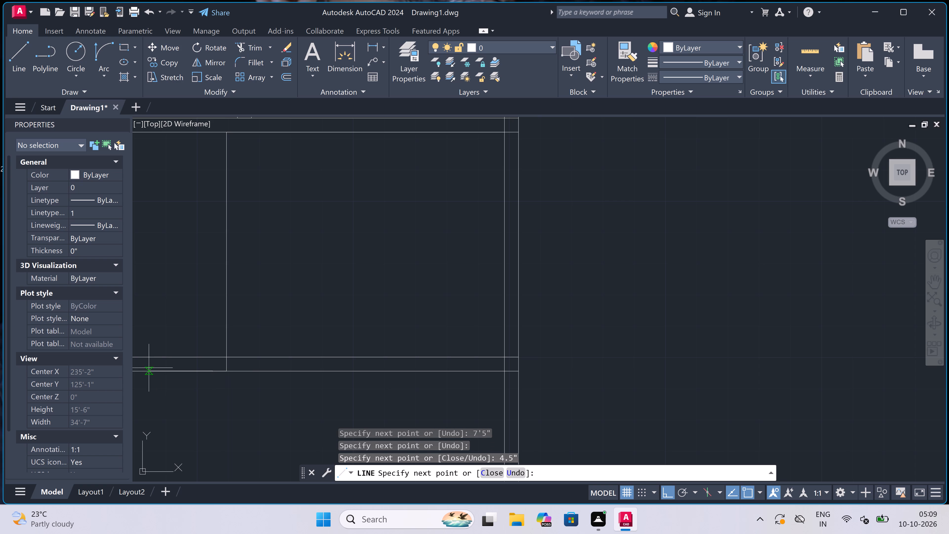
scroll(153, 361, "down", 2)
scroll(178, 265, "up", 3)
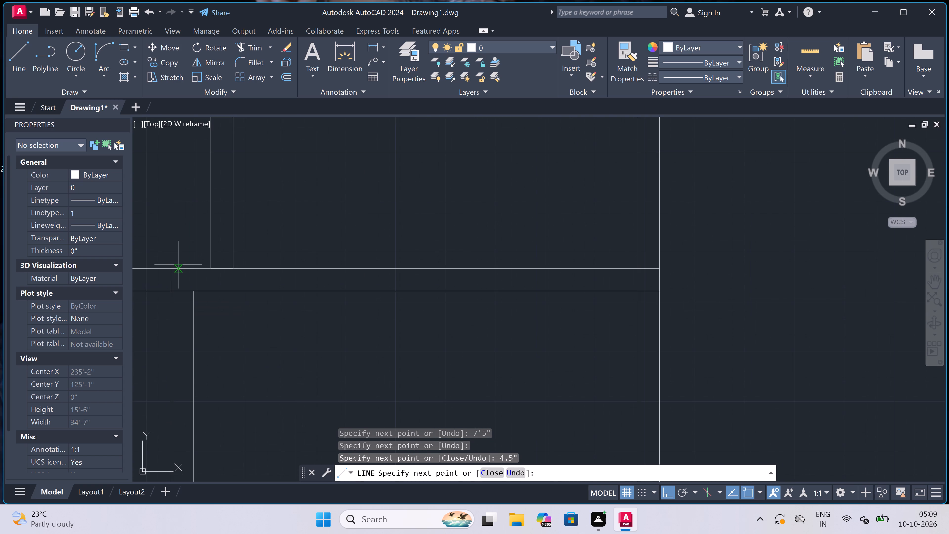
scroll(179, 265, "up", 2)
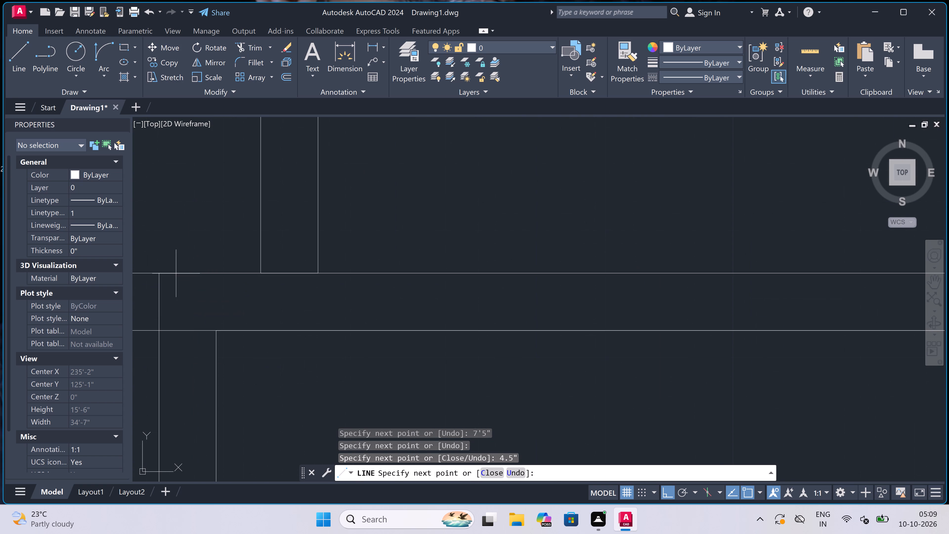
left_click(156, 272)
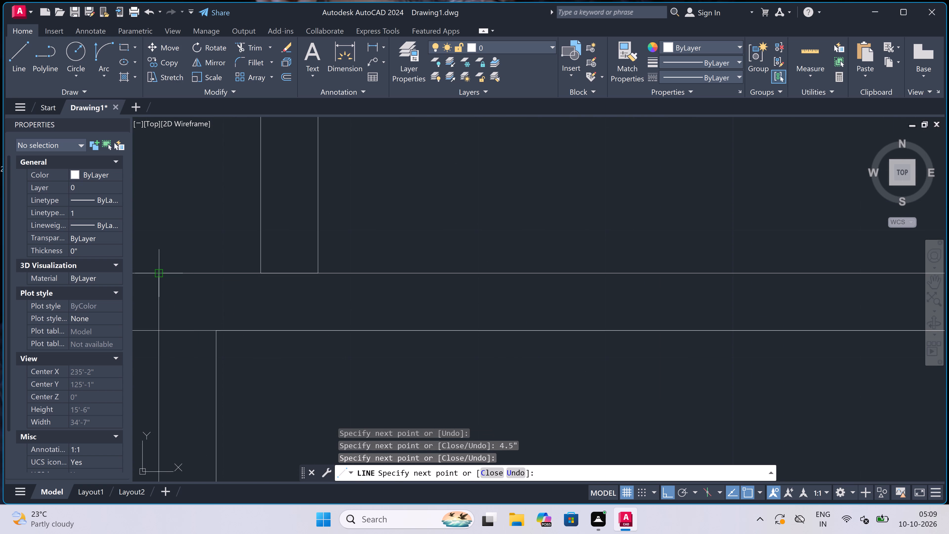
key("Escape")
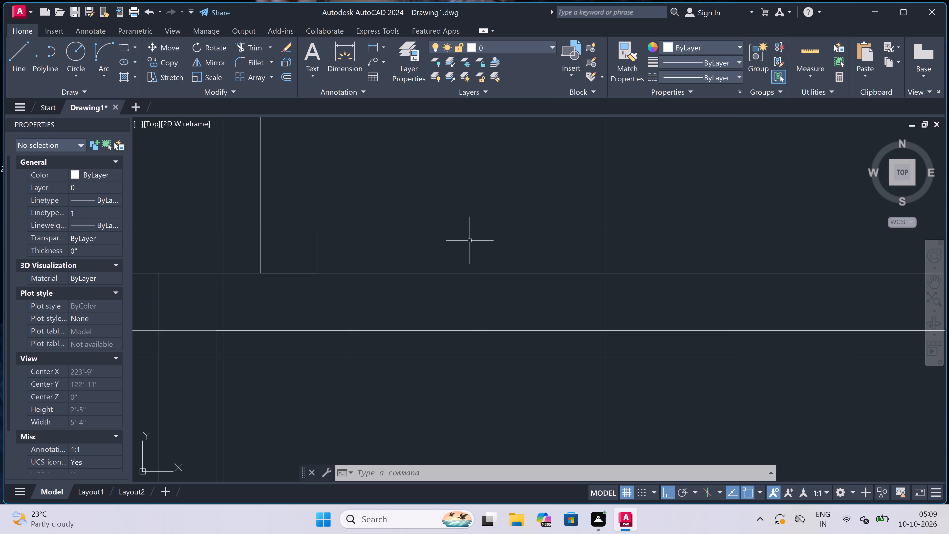
Offset the west wall's inner face 13'5" to the east to locate a vertical partition below the fourth cross partition.
scroll(449, 250, "down", 9)
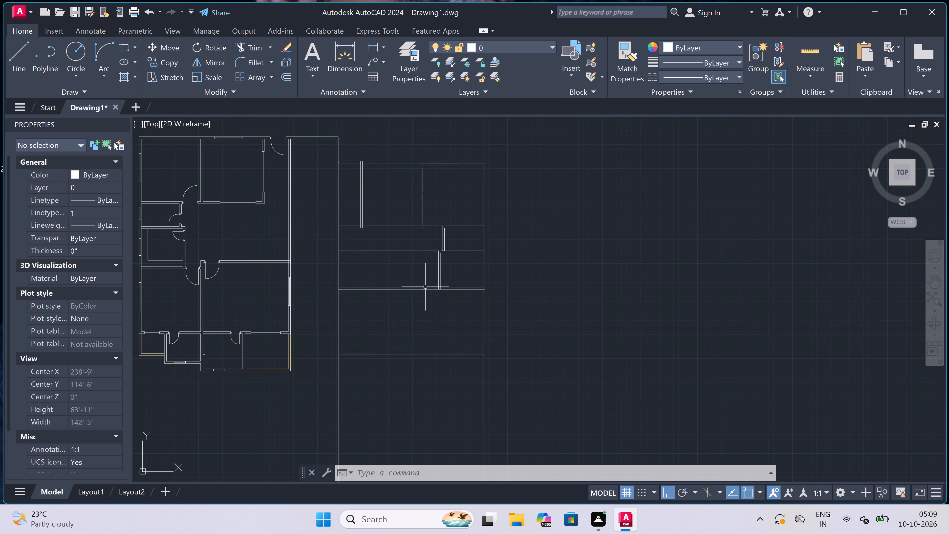
scroll(426, 307, "up", 1)
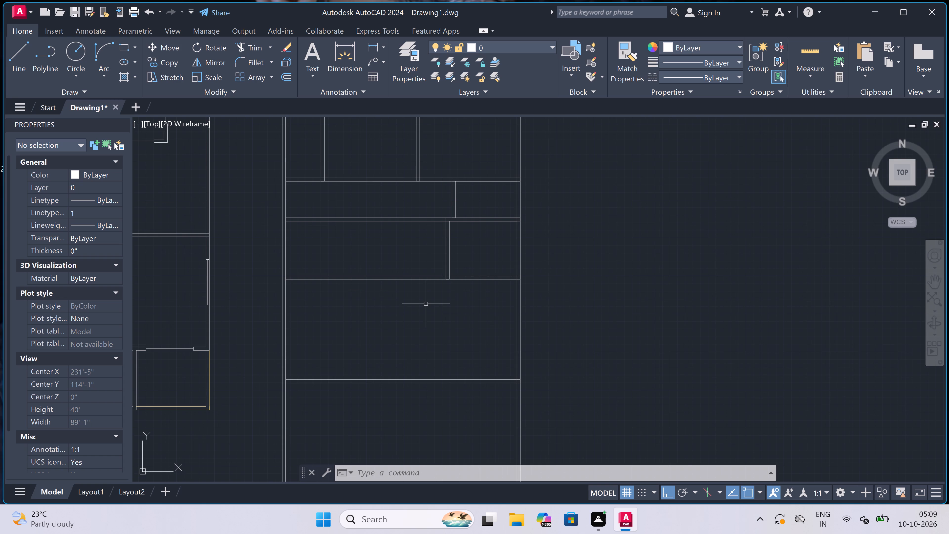
scroll(426, 304, "down", 1)
scroll(406, 366, "up", 2)
scroll(406, 366, "down", 2)
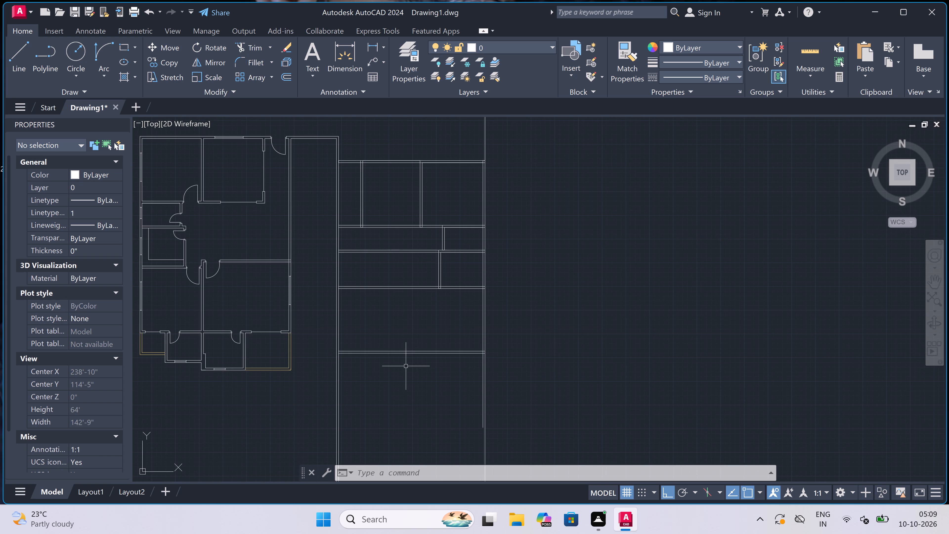
scroll(406, 366, "up", 1)
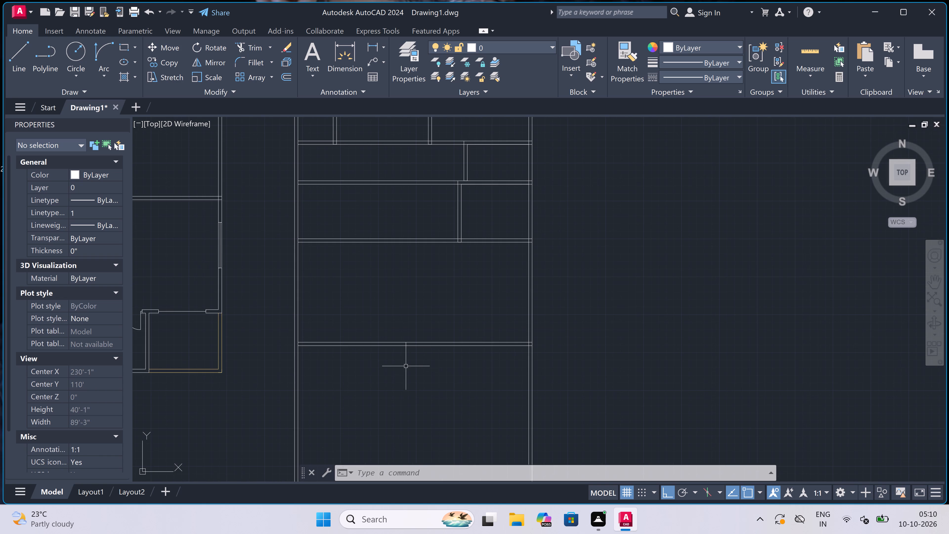
scroll(406, 366, "down", 1)
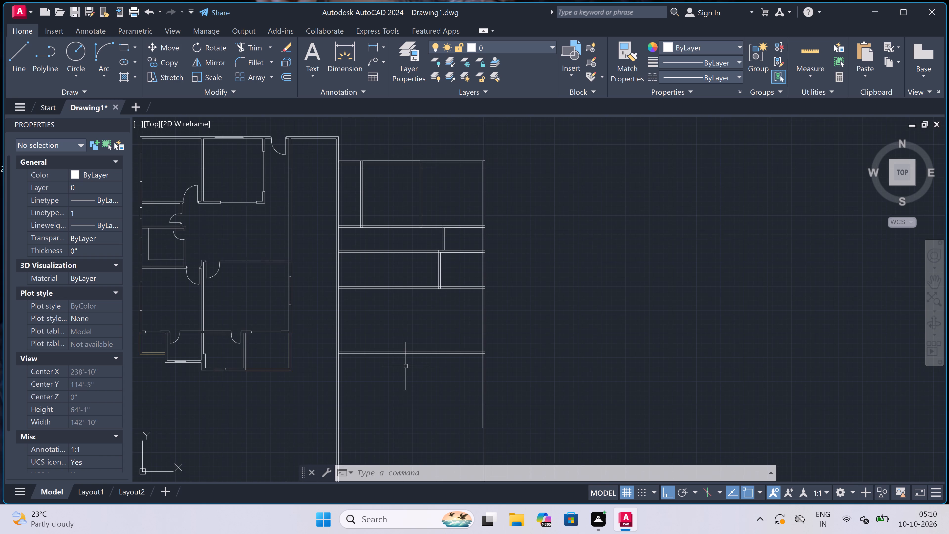
scroll(350, 338, "up", 2)
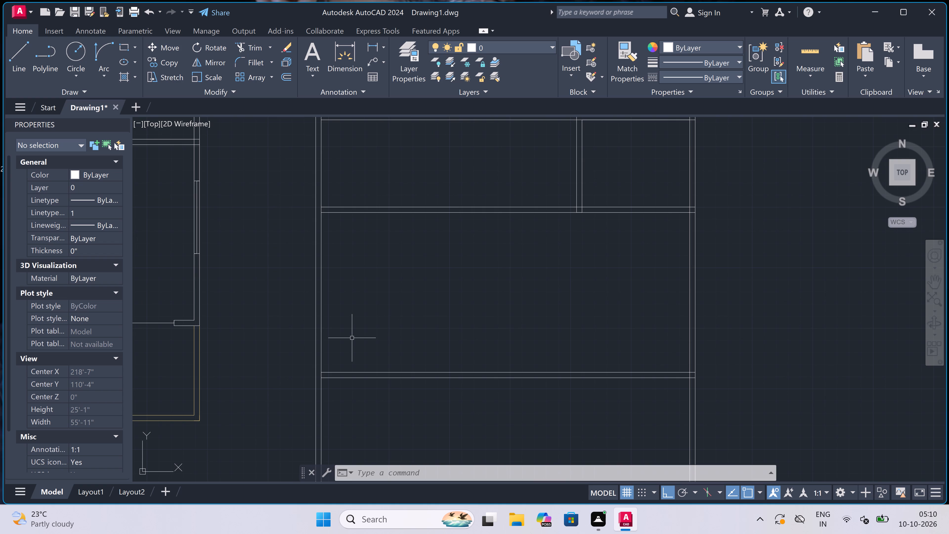
type("o")
key("space")
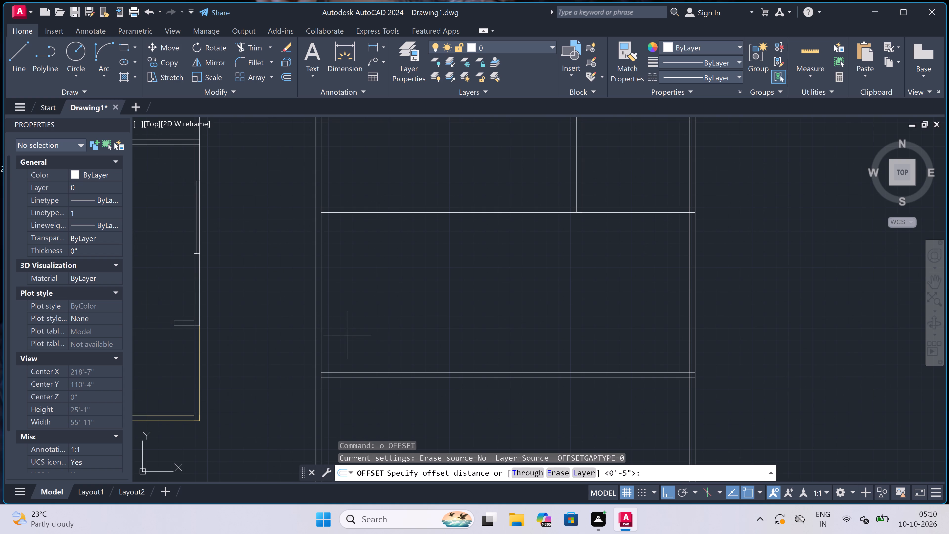
left_click(320, 300)
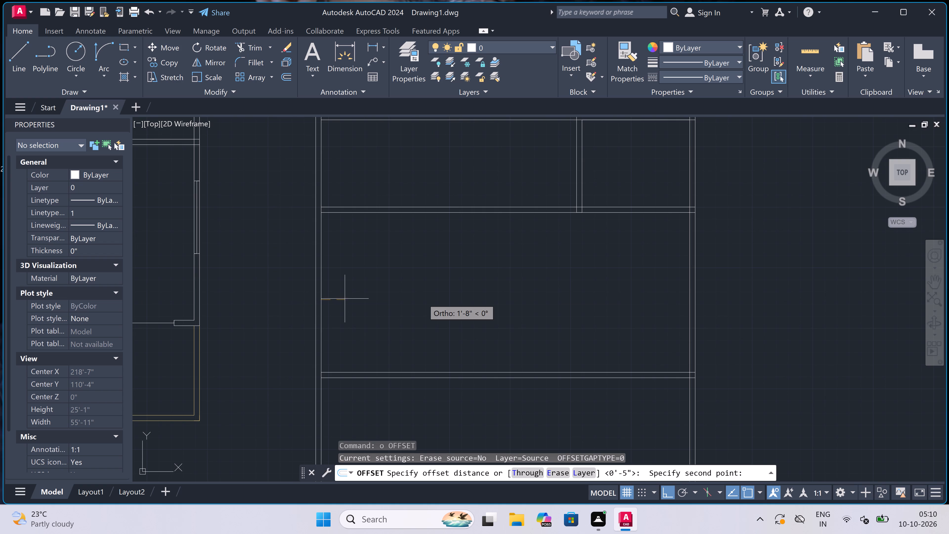
type("13'5")
type("\"")
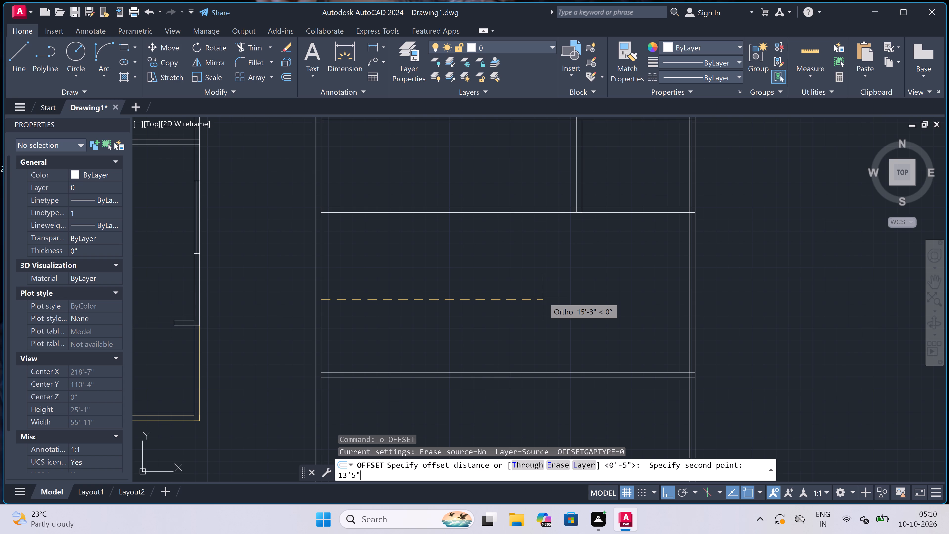
key("space")
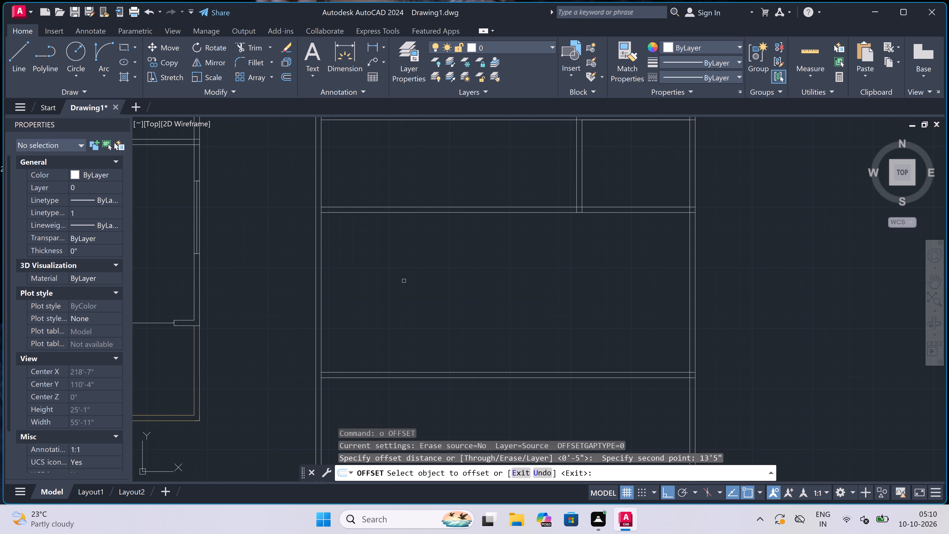
left_click_drag(320, 278, 325, 281)
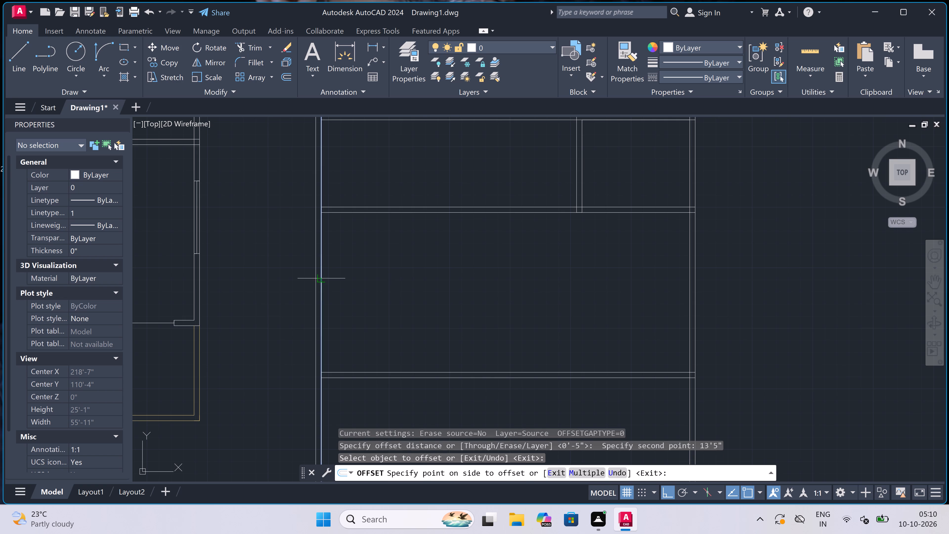
left_click(526, 277)
key("Escape")
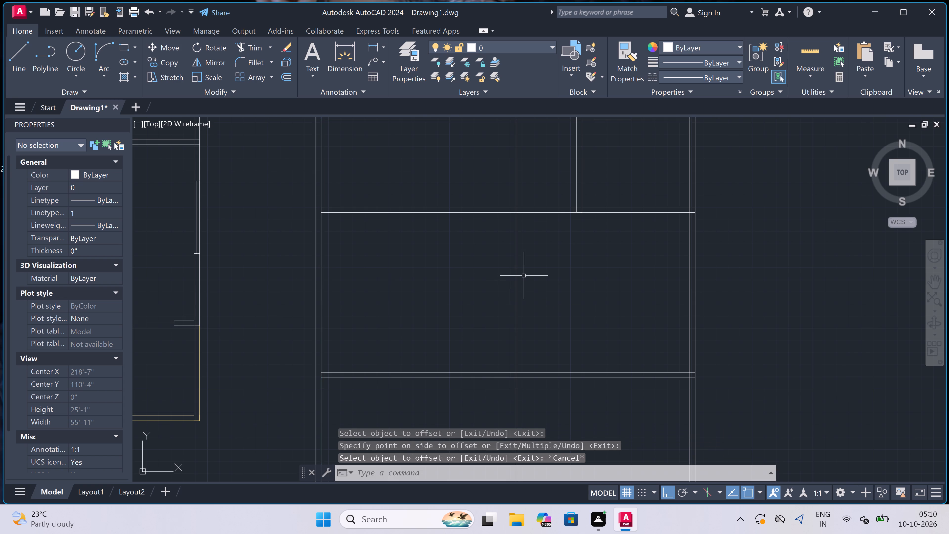
Offset the new vertical line 4.5" to the east to form the partition's second face.
key("space")
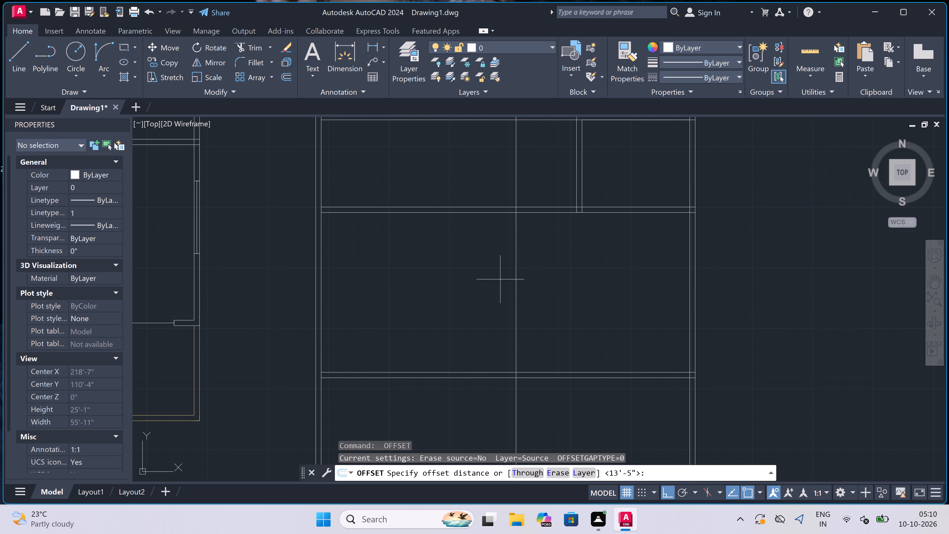
left_click(515, 281)
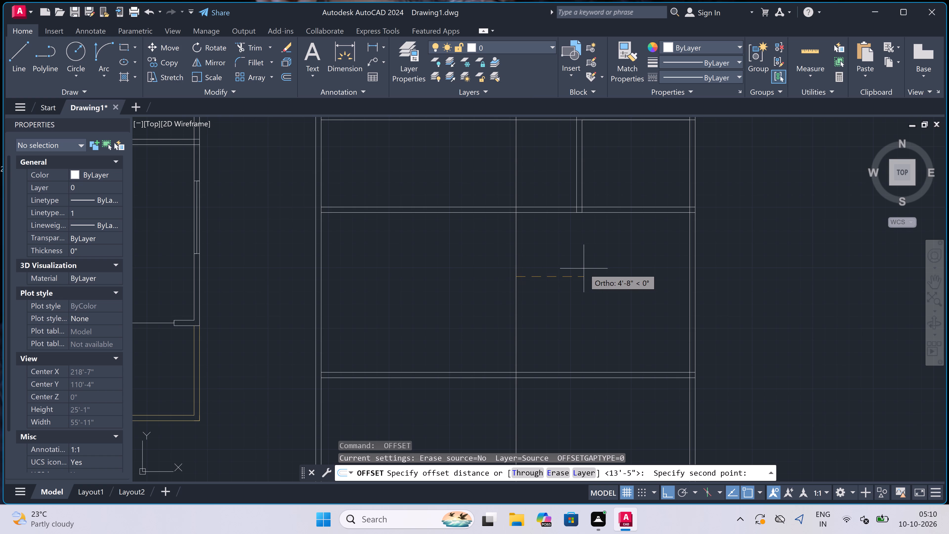
key("5")
key("BackSpace")
key("4")
type(".5")
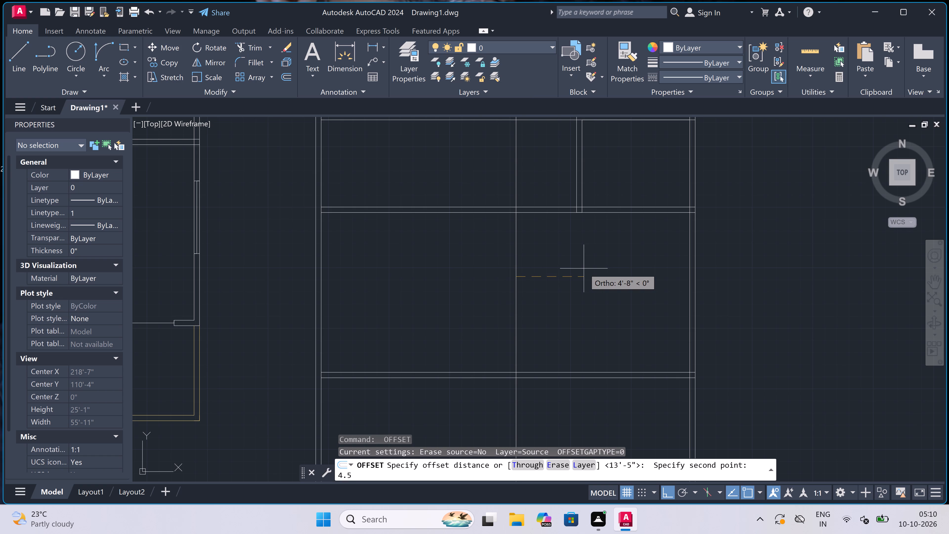
type("\"")
key("space")
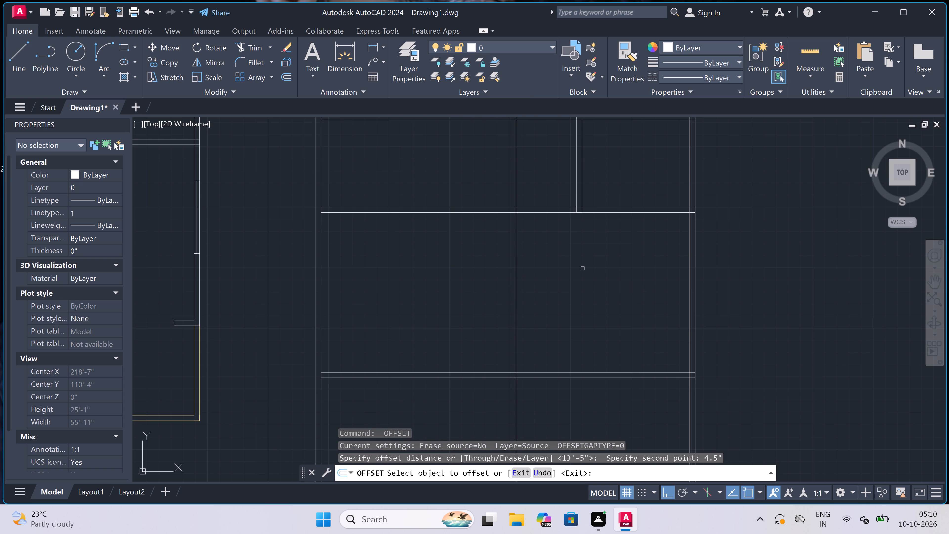
left_click(516, 288)
double_click(553, 294)
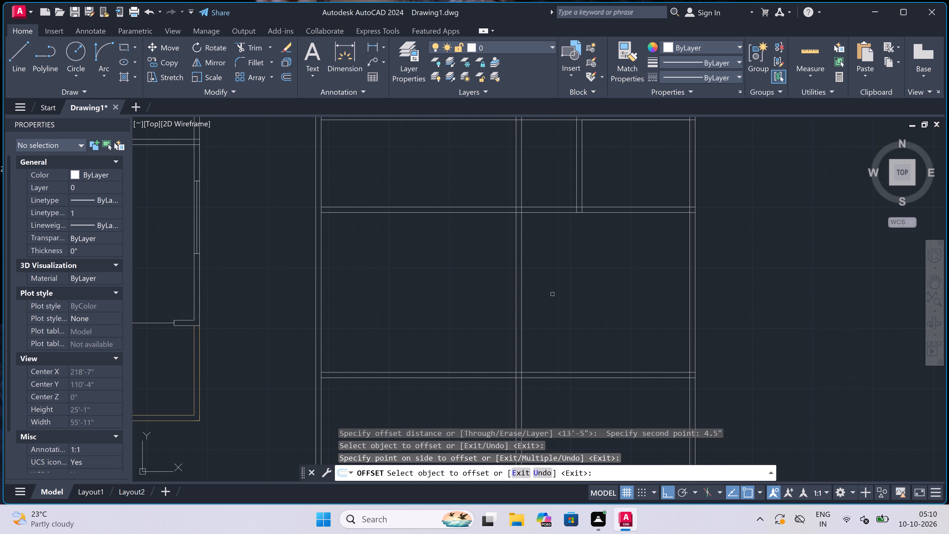
key("Escape")
Trim the two new vertical lines inside the fourth cross partition and open its lower face between them.
type("tr")
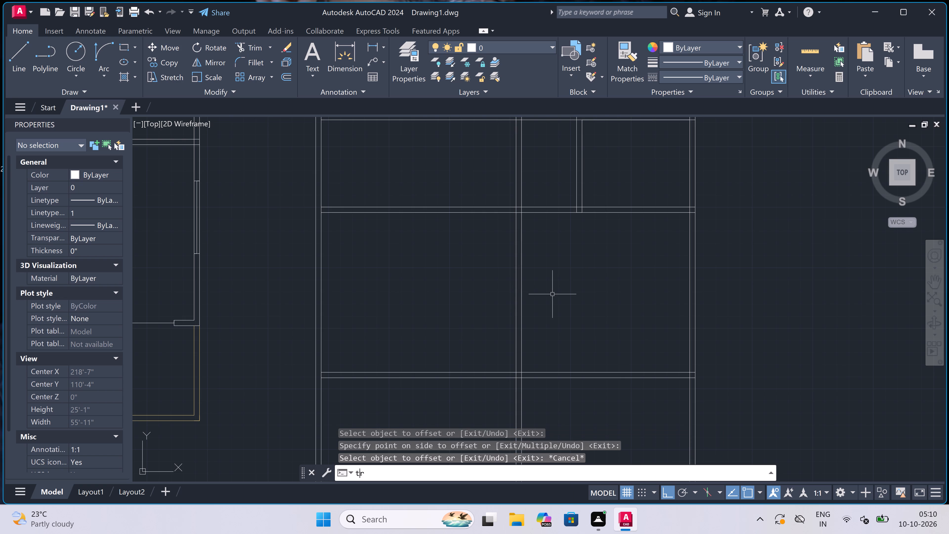
key("space")
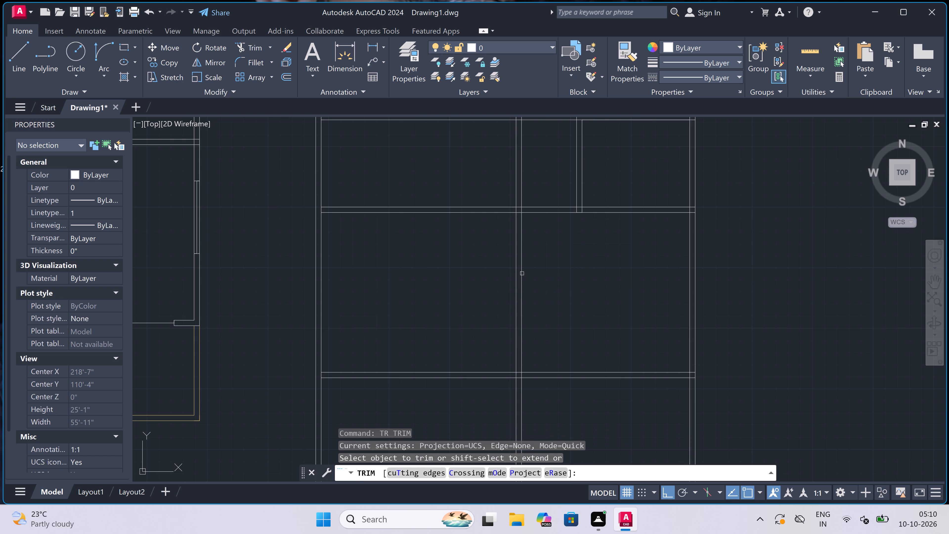
scroll(522, 211, "up", 4)
left_click(523, 206)
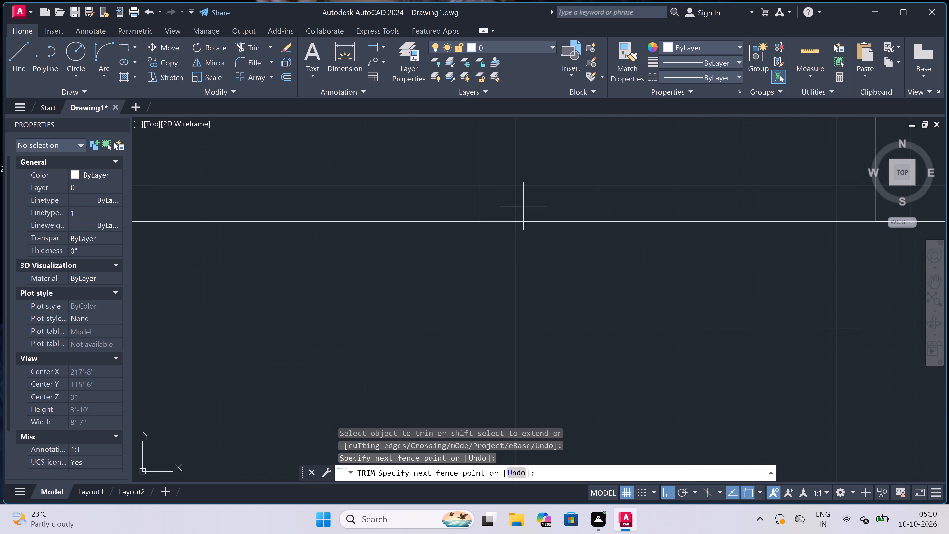
double_click(482, 206)
left_click(477, 202)
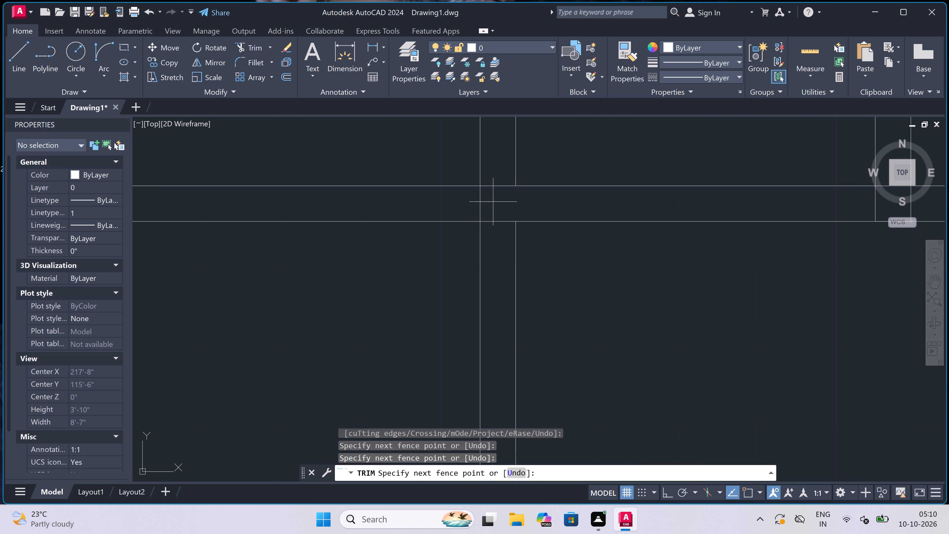
triple_click(496, 202)
left_click(496, 280)
scroll(496, 269, "down", 6)
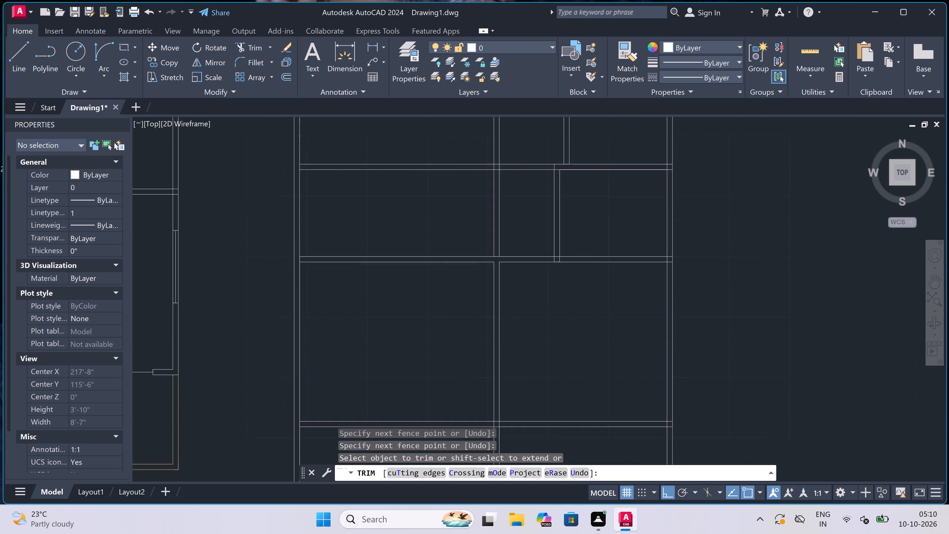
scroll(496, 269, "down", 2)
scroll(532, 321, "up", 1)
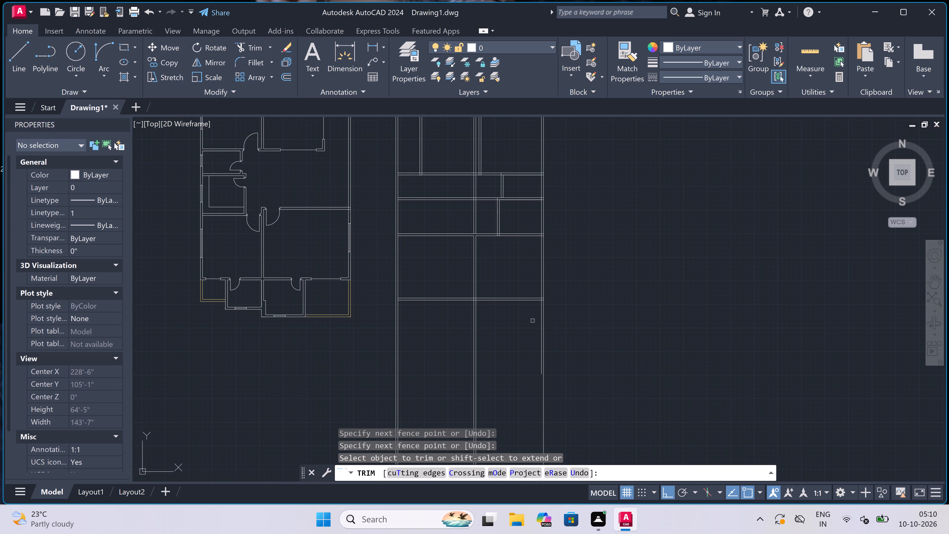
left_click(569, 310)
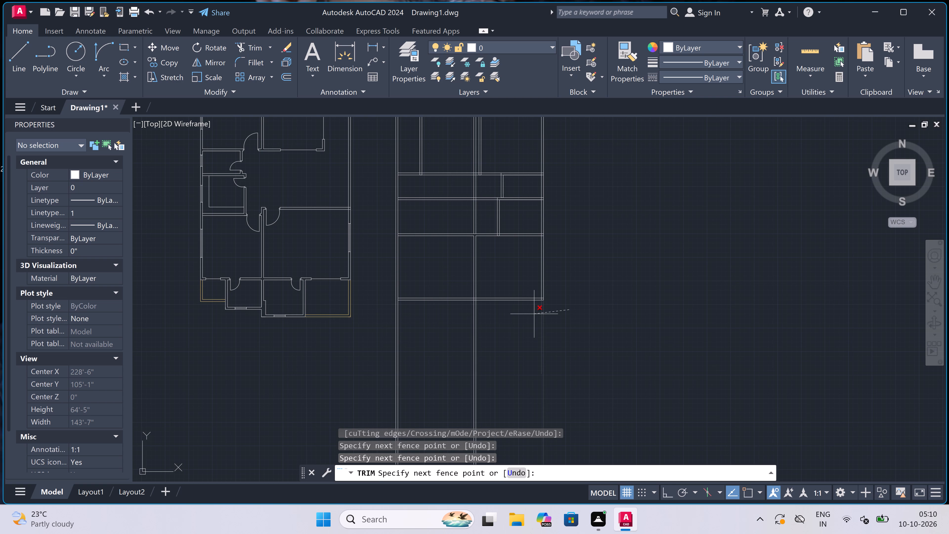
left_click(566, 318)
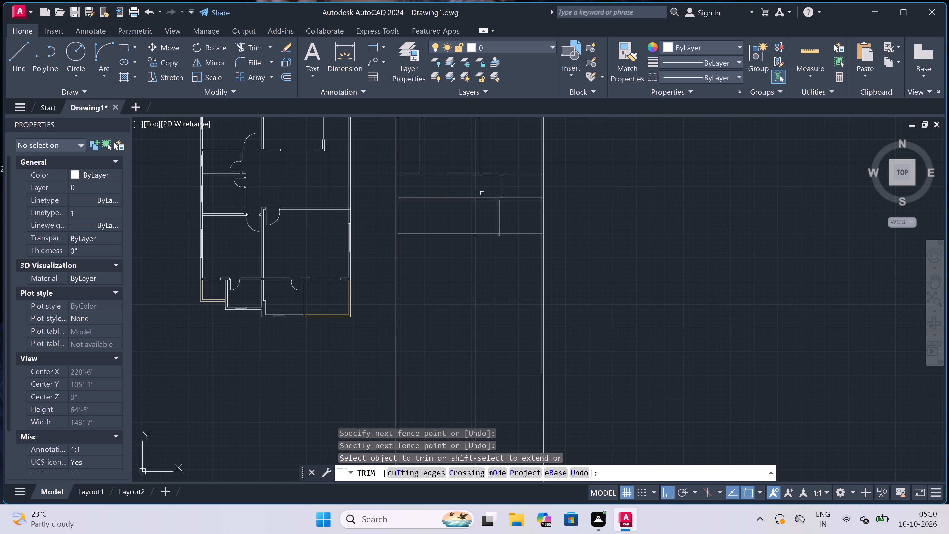
Erase the two leftover vertical lines of the new partition north of the fourth cross partition.
scroll(477, 190, "down", 3)
scroll(472, 172, "up", 3)
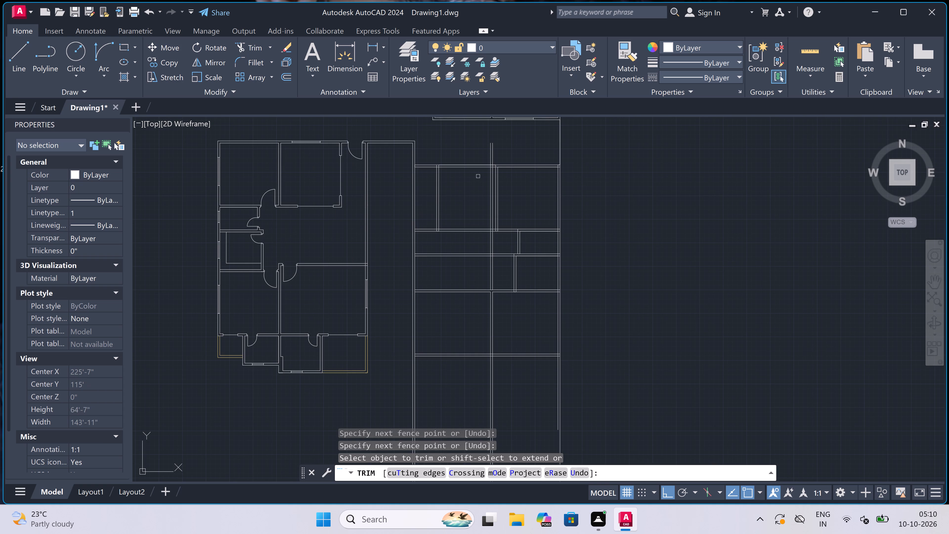
scroll(491, 160, "up", 1)
scroll(491, 160, "down", 1)
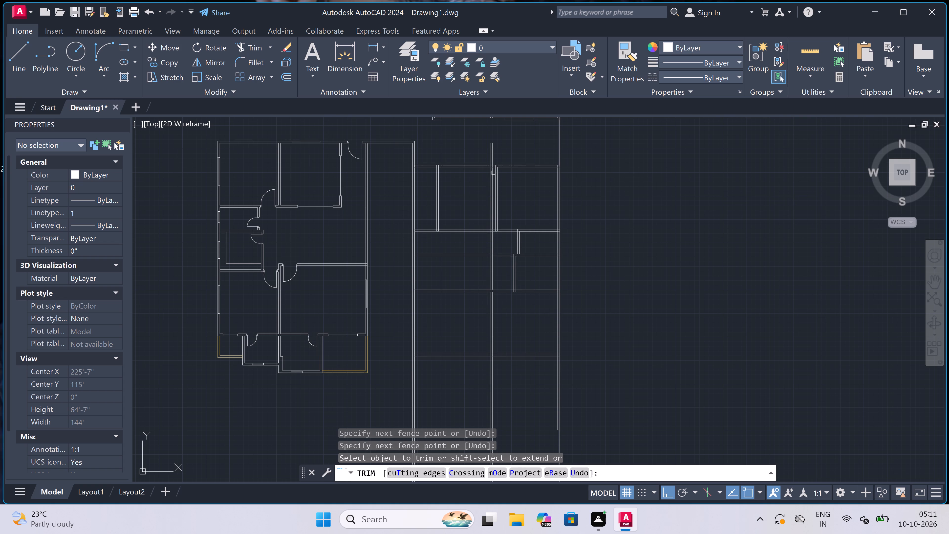
scroll(490, 159, "up", 1)
key("Escape")
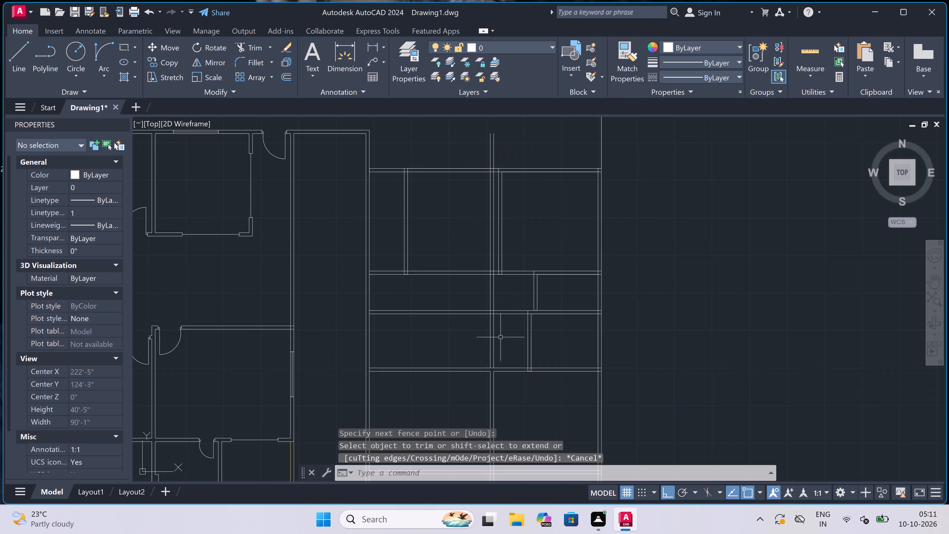
left_click(497, 325)
left_click(480, 335)
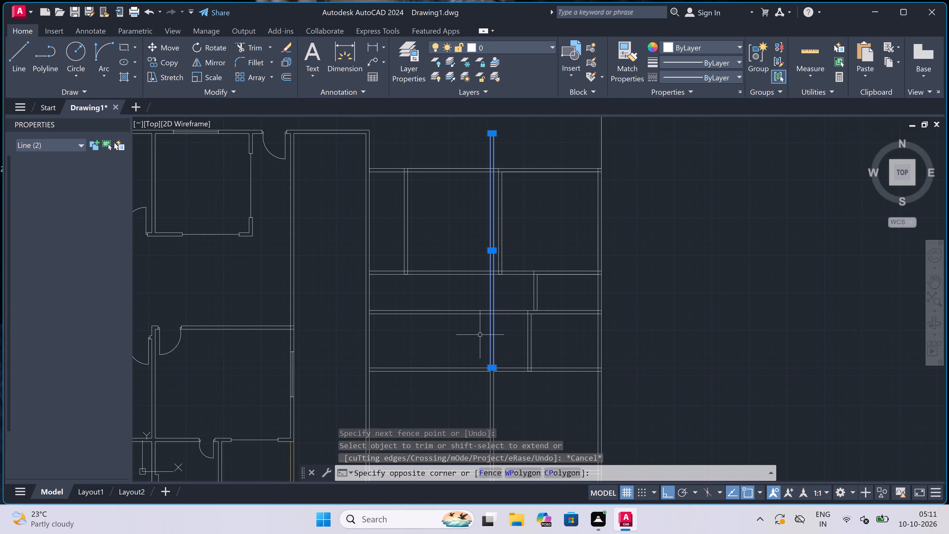
key("Delete")
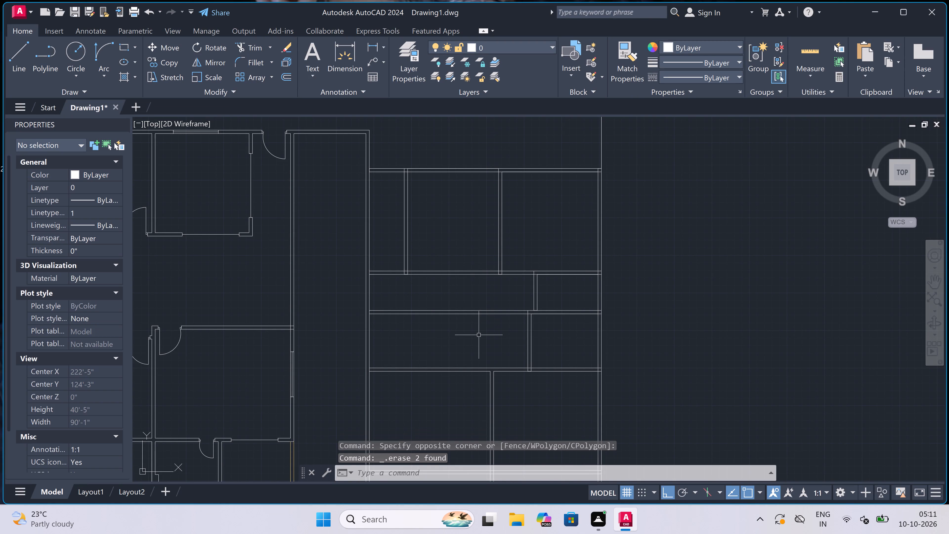
Trim away the third cross partition west of its vertical partition, and the second's stretch between the west wall and the westernmost vertical partition.
type("tr")
key("space")
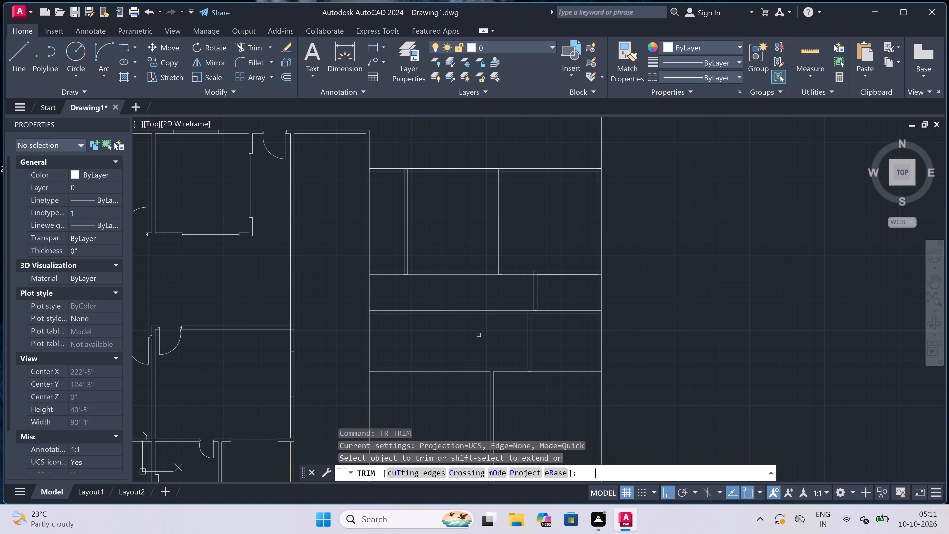
left_click(469, 289)
left_click(457, 339)
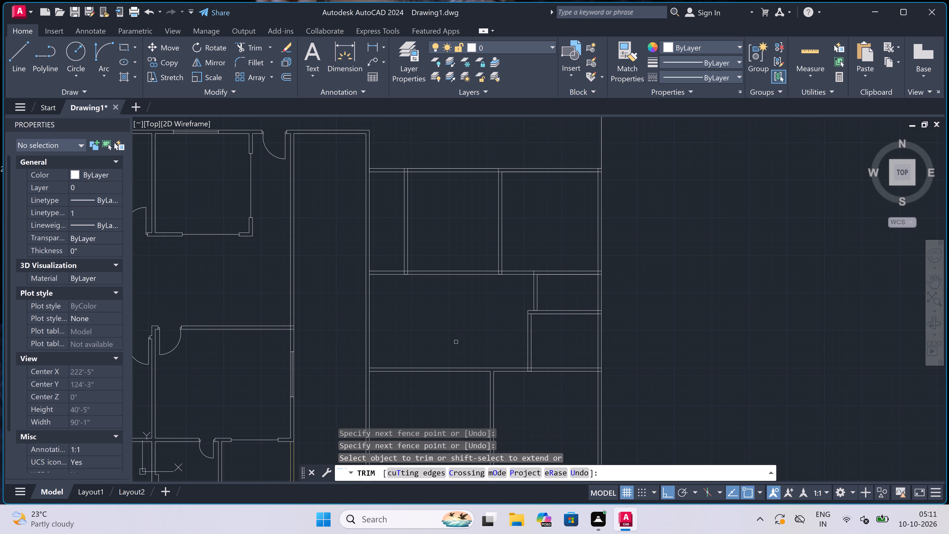
left_click_drag(392, 256, 392, 258)
left_click(391, 289)
Trim the overlapping lines inside the corner where the westernmost vertical partition meets the second cross partition.
scroll(406, 269, "up", 2)
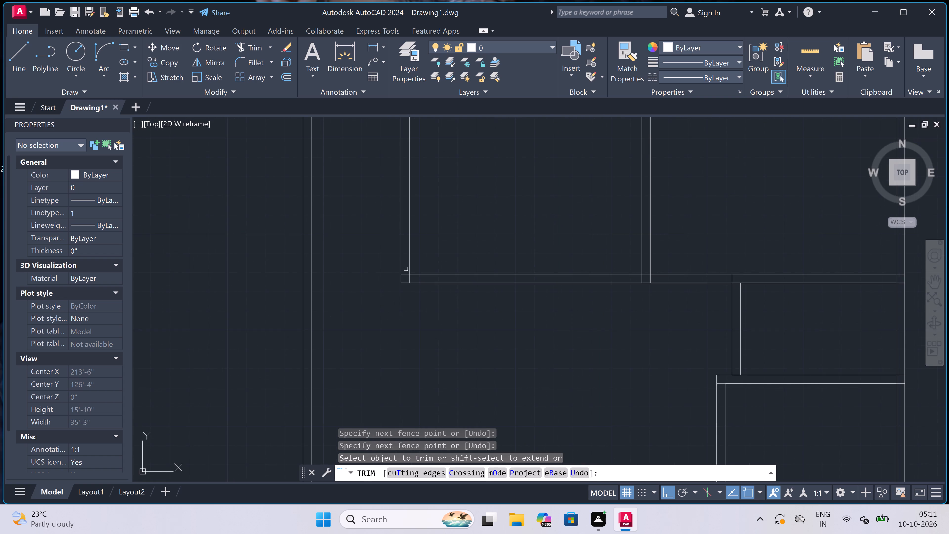
scroll(406, 269, "up", 2)
left_click(408, 270)
double_click(408, 287)
left_click(409, 289)
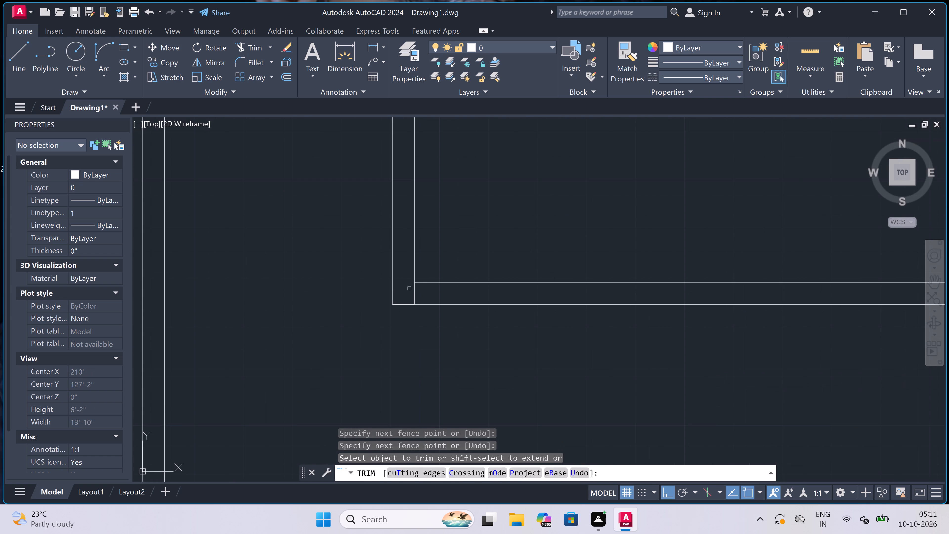
left_click(426, 288)
left_click(408, 291)
scroll(408, 291, "down", 4)
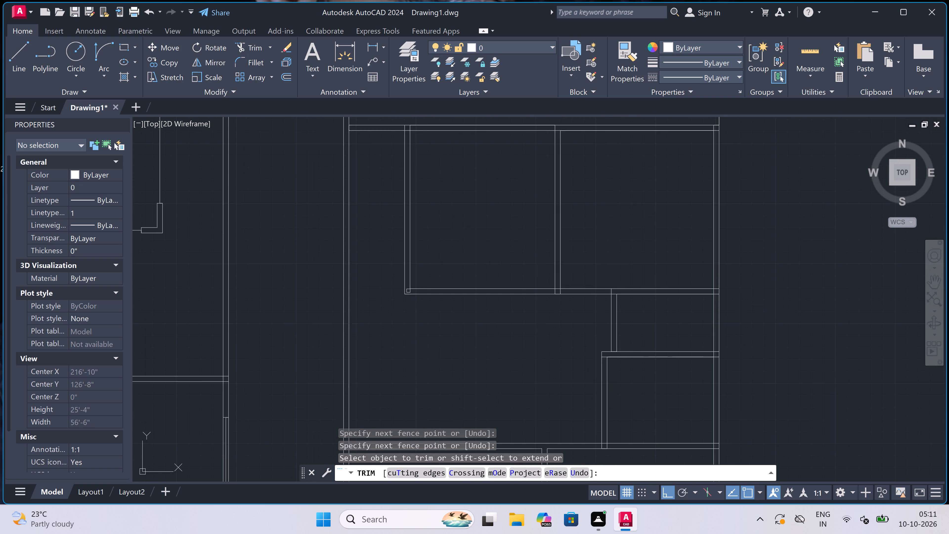
Trim the westernmost vertical partition's lines inside the first cross partition and open that partition's lower face between them.
scroll(406, 194, "up", 5)
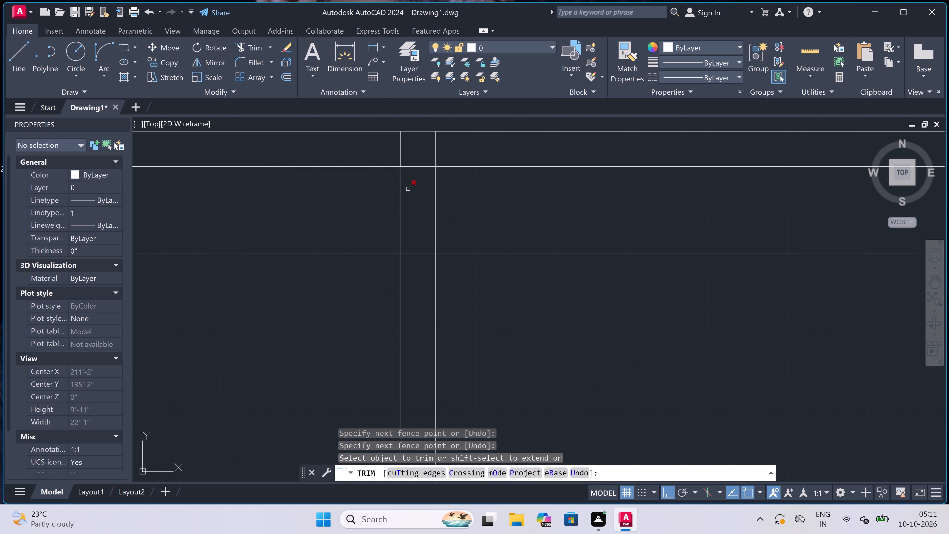
scroll(414, 139, "up", 2)
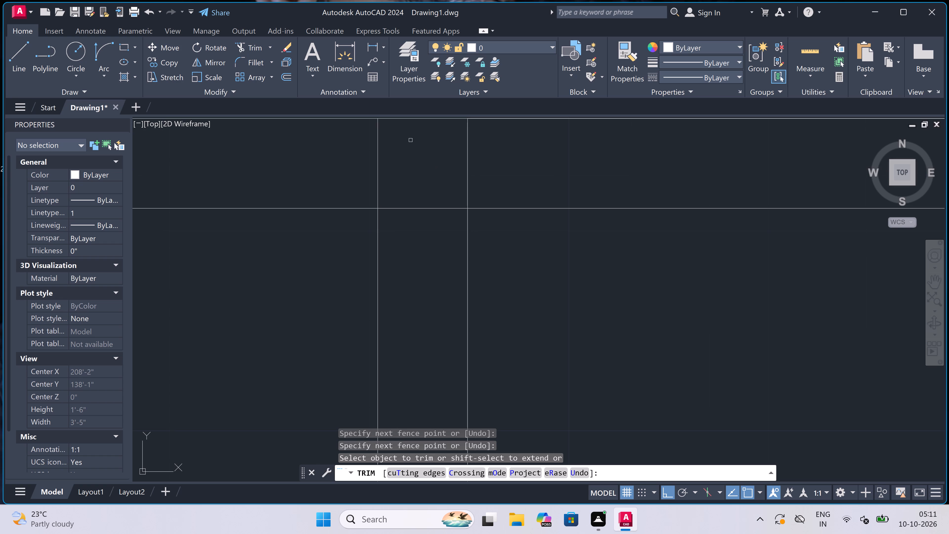
left_click(344, 156)
left_click(499, 161)
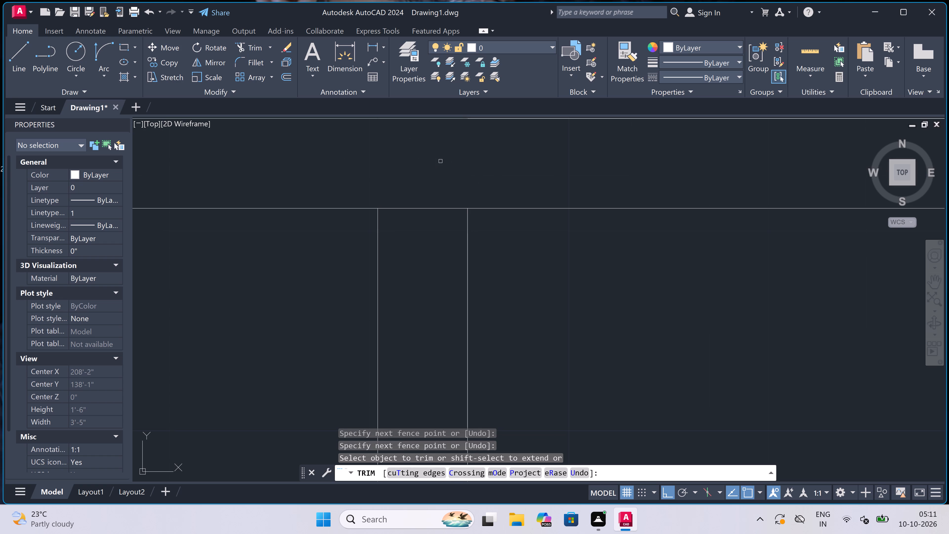
left_click(420, 164)
left_click(405, 288)
scroll(422, 248, "down", 6)
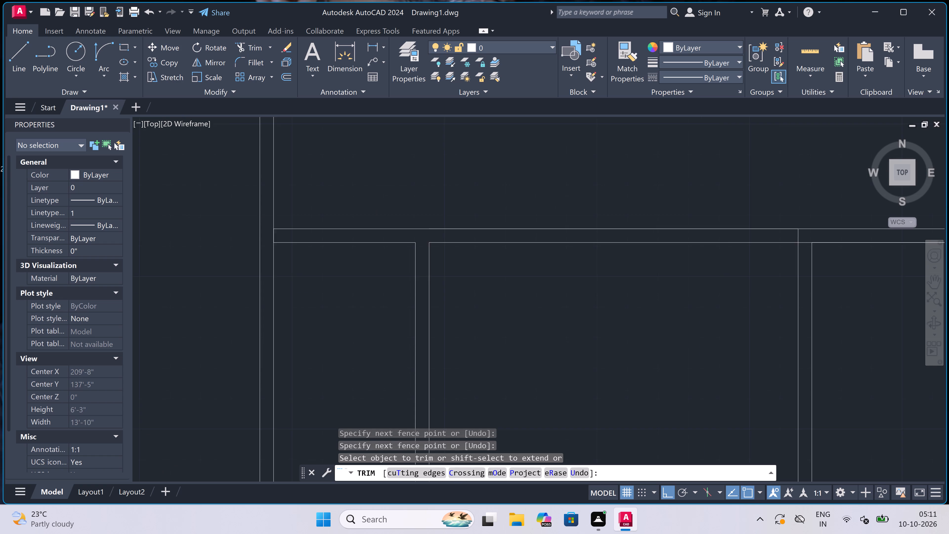
scroll(422, 248, "down", 4)
Open the second cross partition's upper face at the middle vertical partition and trim the vertical lines inside the cross partition.
scroll(444, 268, "up", 3)
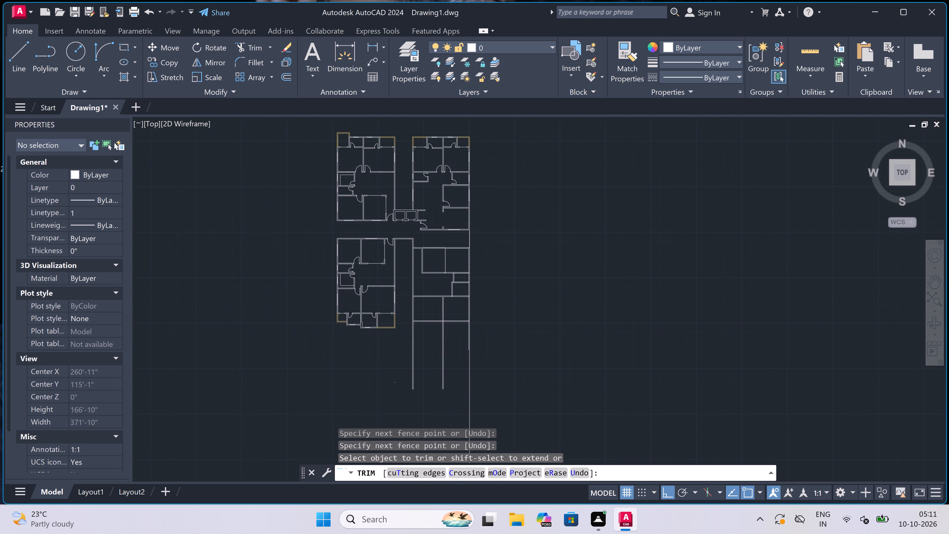
scroll(446, 280, "up", 5)
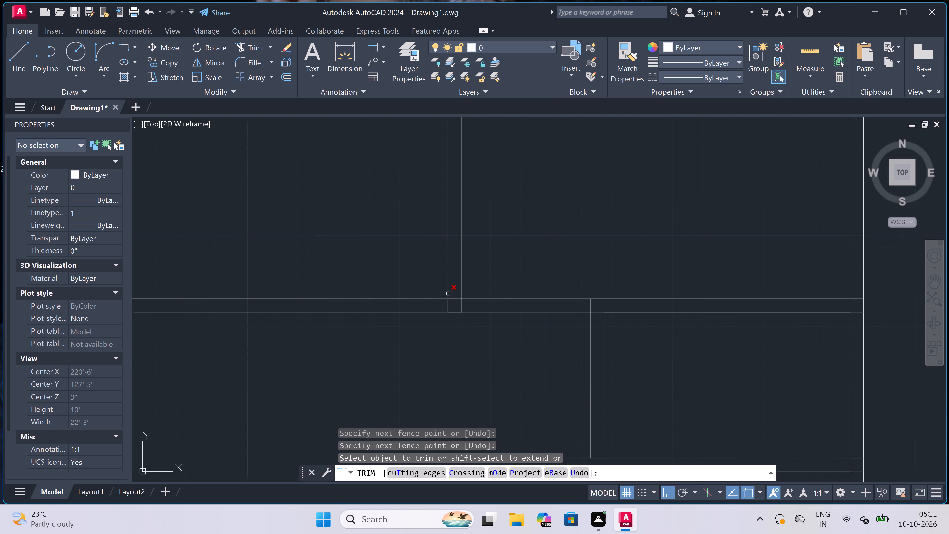
left_click(459, 292)
left_click(443, 318)
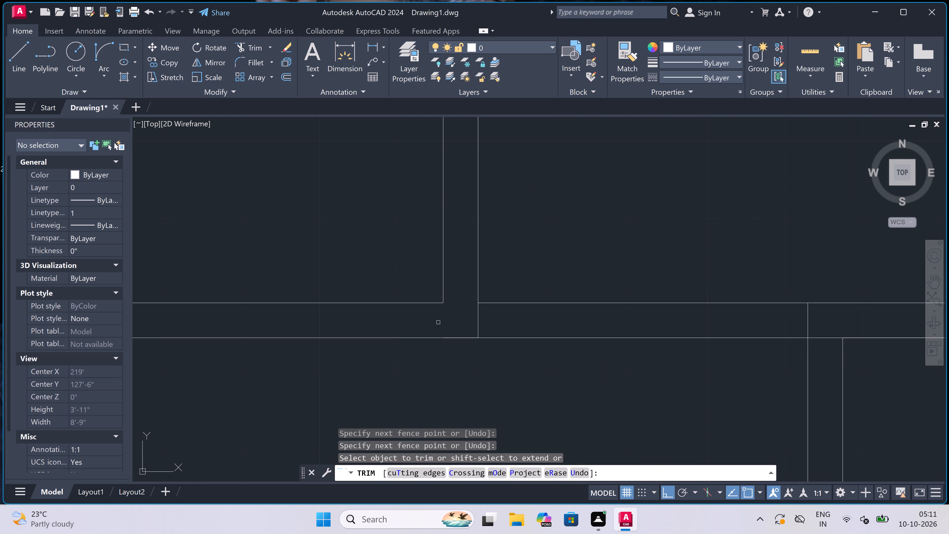
left_click(429, 324)
left_click(516, 319)
scroll(449, 315, "down", 5)
Trim the short vertical partition's line inside the second cross partition and open that partition's lower face between its two lines.
scroll(479, 319, "up", 3)
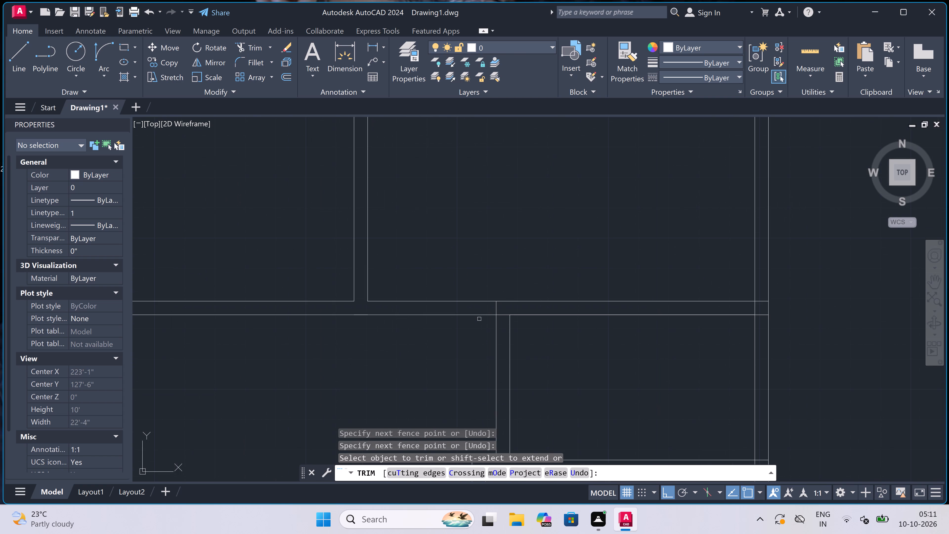
scroll(516, 311, "up", 2)
left_click(514, 307)
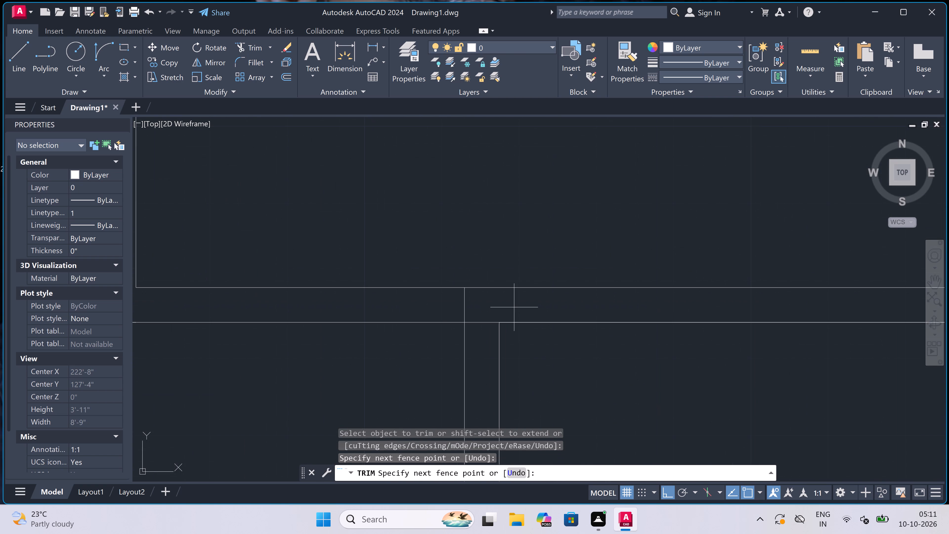
left_click(418, 314)
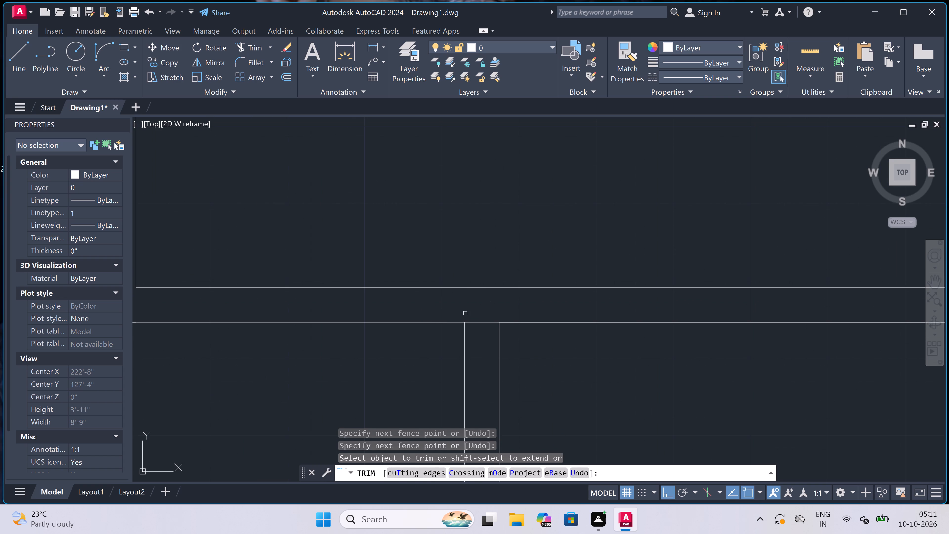
left_click(465, 313)
double_click(487, 337)
scroll(475, 276, "down", 4)
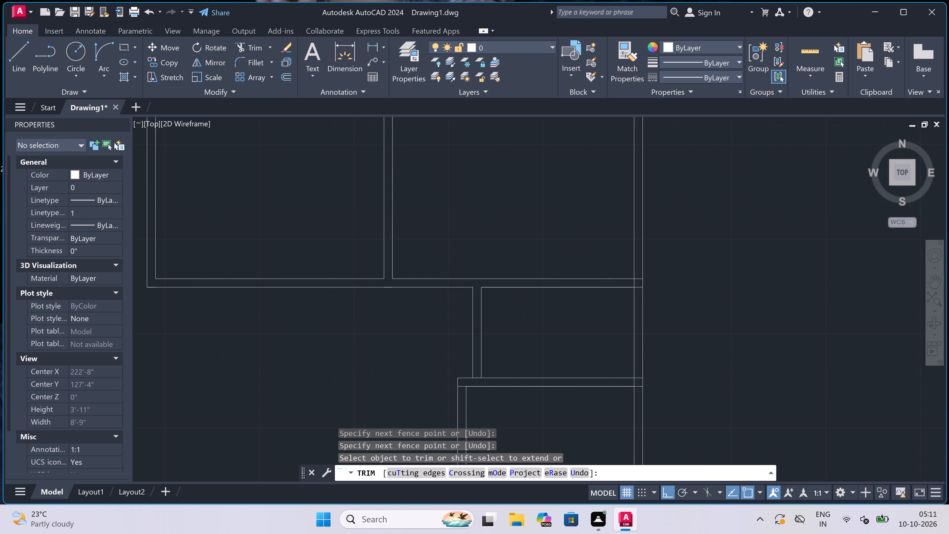
scroll(475, 276, "down", 2)
Trim the third cross partition's lower-face leftover at its west corner and open its upper face between the short vertical partition's lines.
scroll(475, 304, "up", 3)
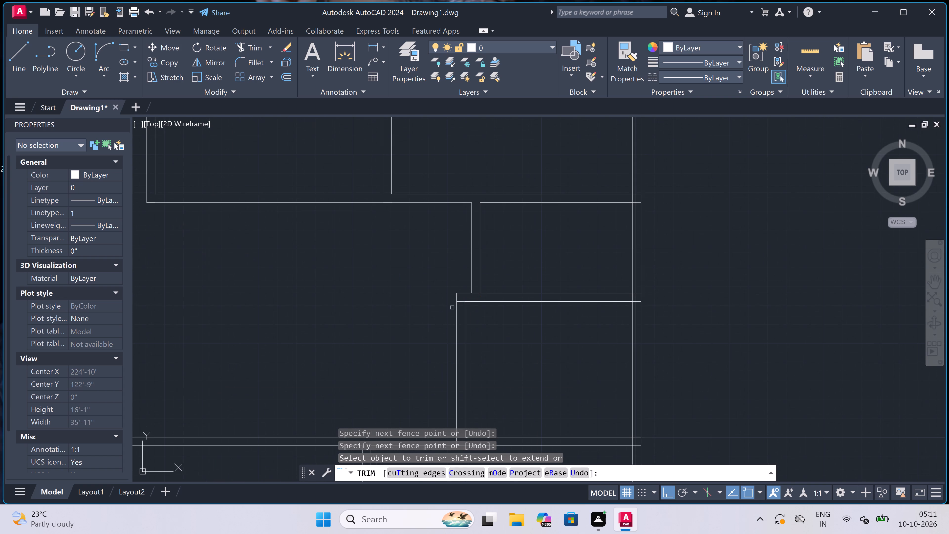
scroll(448, 308, "up", 2)
scroll(474, 300, "up", 2)
left_click(476, 298)
left_click(479, 258)
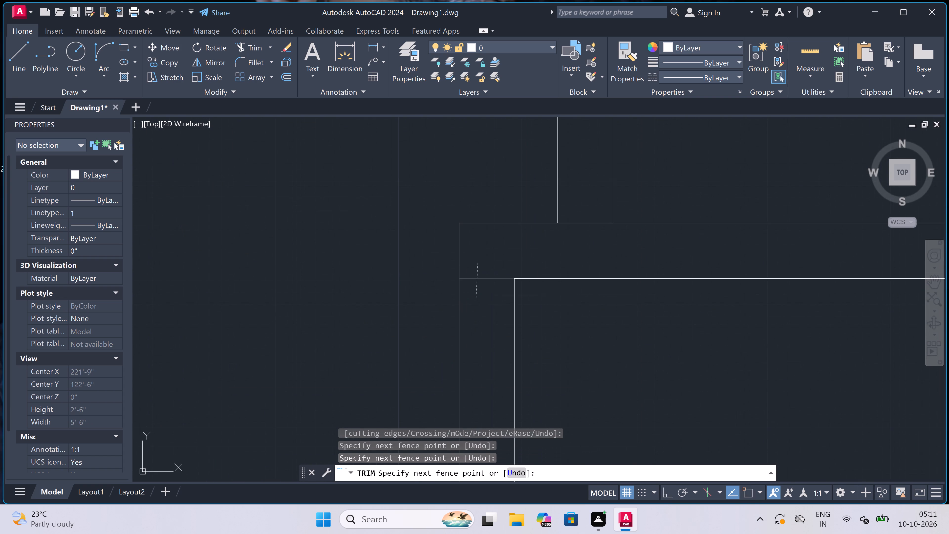
left_click_drag(575, 212, 575, 216)
left_click(571, 241)
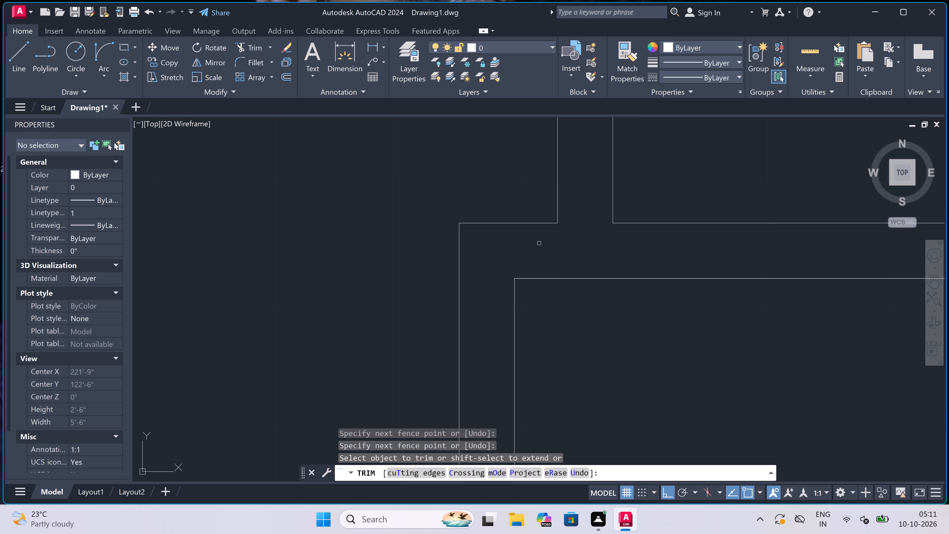
scroll(418, 264, "down", 8)
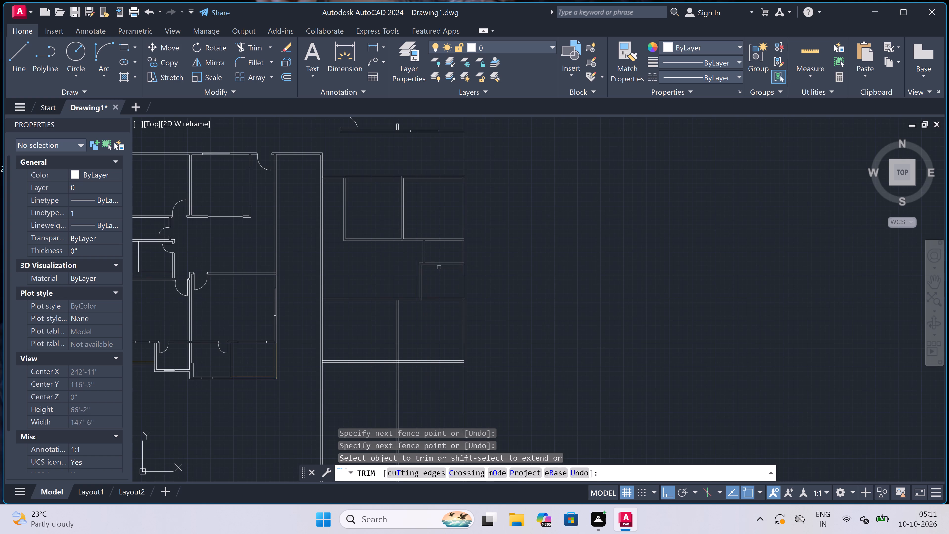
Trim the second cross partition's lines inside the east wall and open the wall's inner face between them.
scroll(468, 232, "up", 3)
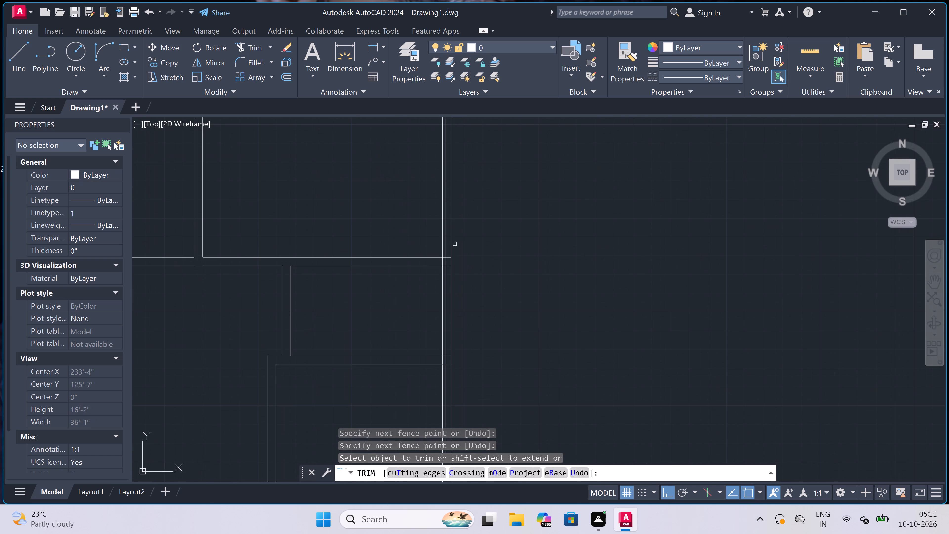
scroll(452, 246, "up", 3)
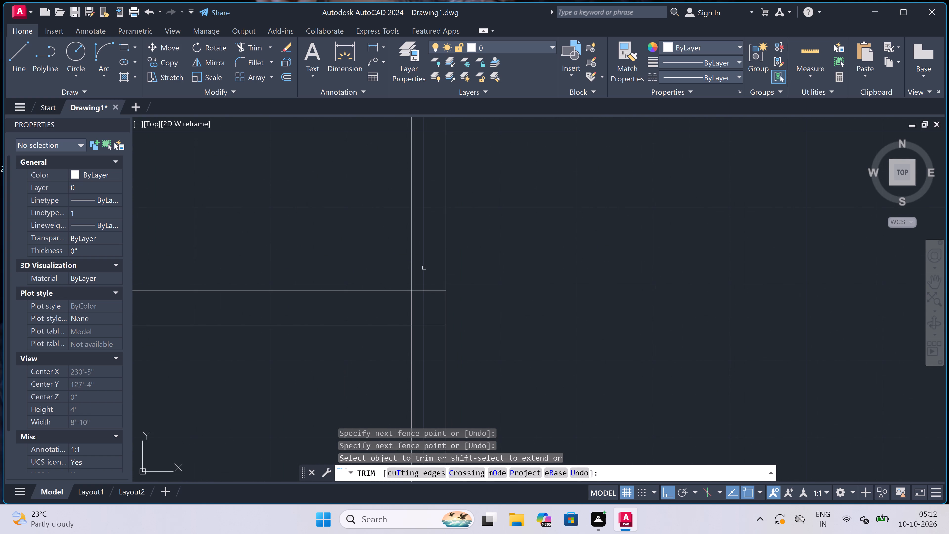
left_click(421, 261)
left_click(419, 339)
scroll(416, 312, "up", 2)
left_click(421, 298)
left_click(397, 297)
left_click(434, 283)
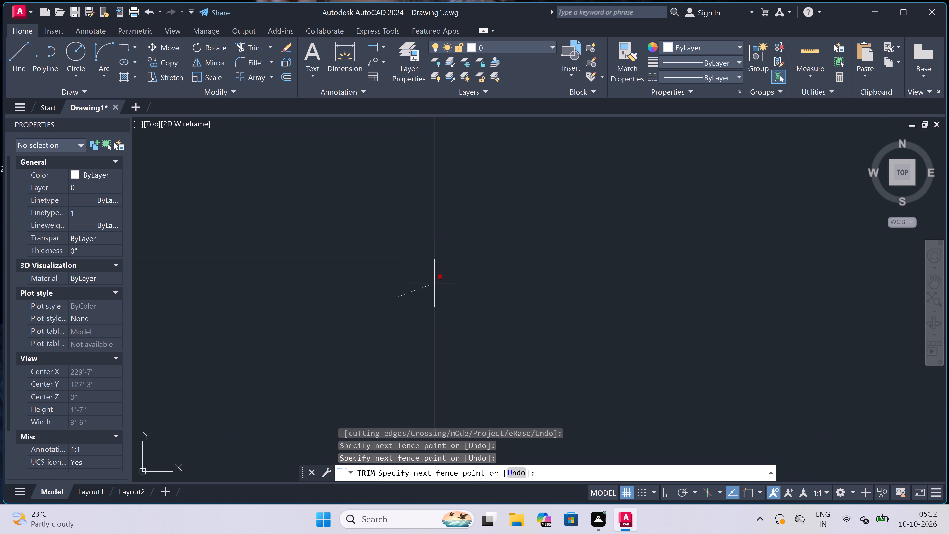
scroll(435, 283, "down", 7)
Trim the third cross partition's lines inside the east wall and open the wall's inner face between them.
scroll(428, 335, "up", 3)
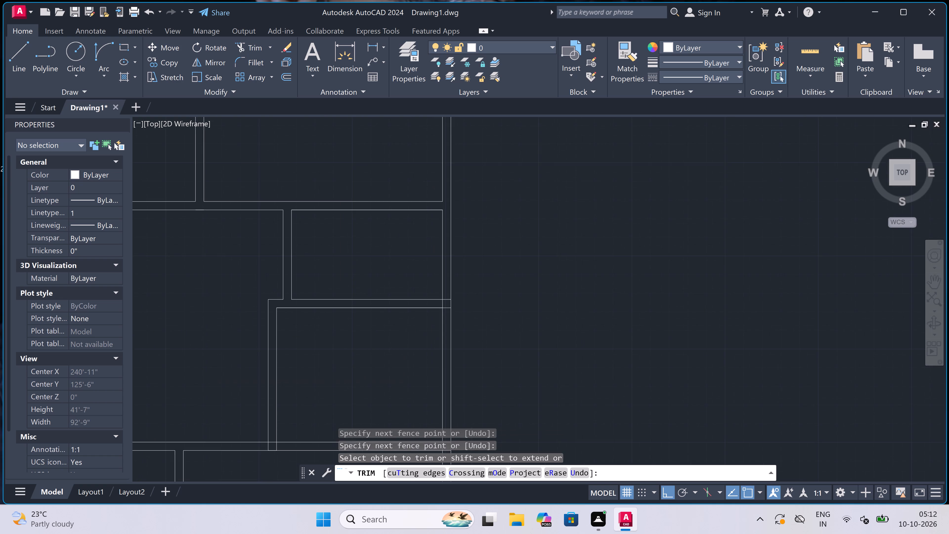
scroll(446, 306, "up", 3)
left_click(495, 180)
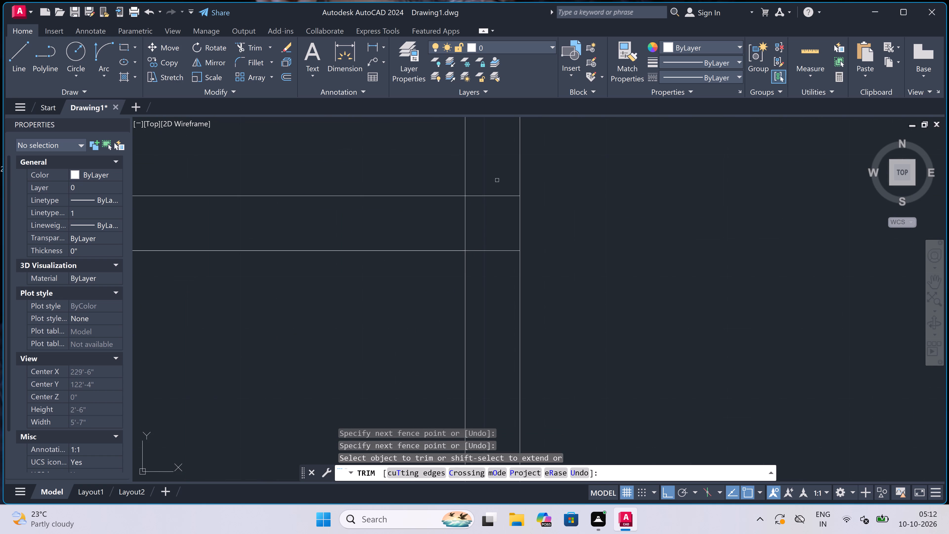
left_click(487, 272)
left_click_drag(466, 216, 465, 218)
left_click(465, 218)
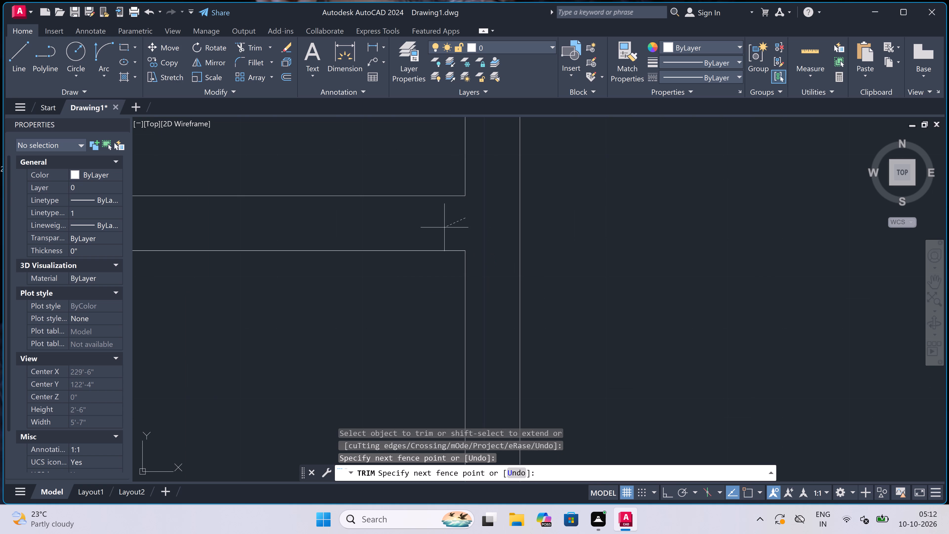
double_click(445, 227)
scroll(445, 227, "down", 4)
Trim the fourth cross partition's lines inside the east wall and open the wall's inner face between them.
scroll(445, 227, "down", 2)
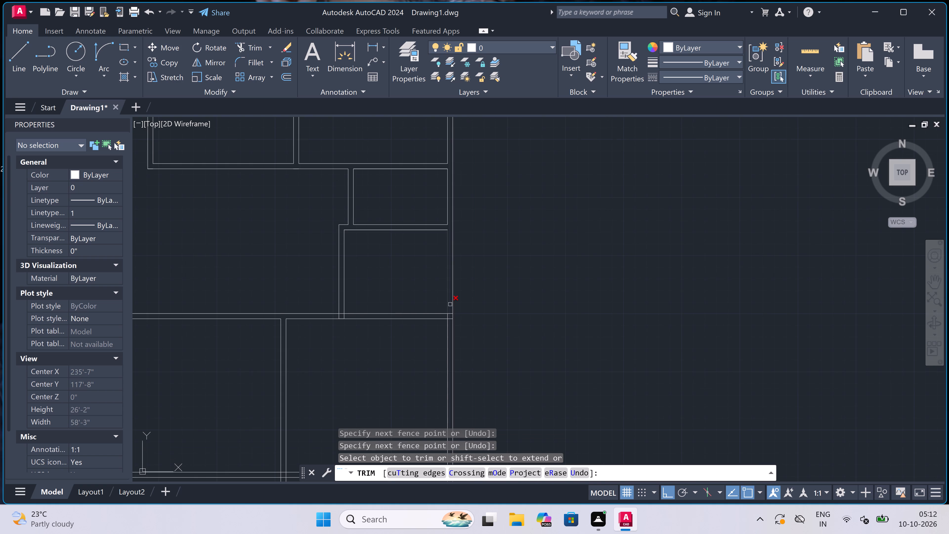
scroll(450, 309, "up", 4)
left_click(443, 381)
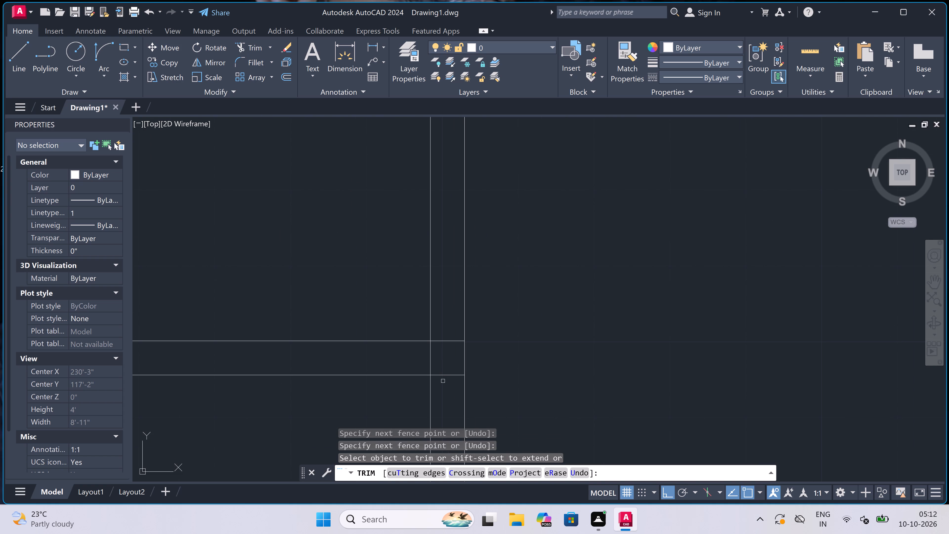
left_click(440, 316)
left_click(435, 361)
left_click(412, 362)
scroll(453, 323, "down", 4)
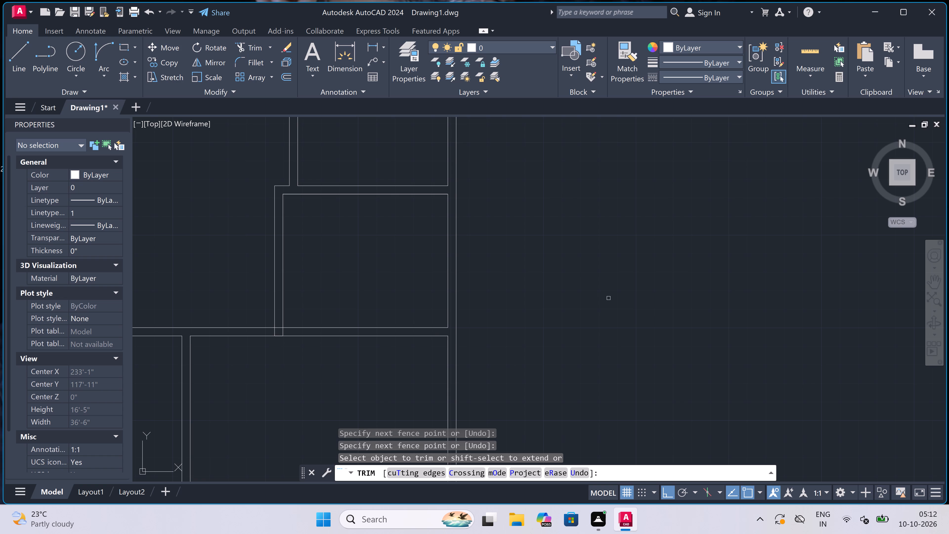
scroll(291, 296, "down", 3)
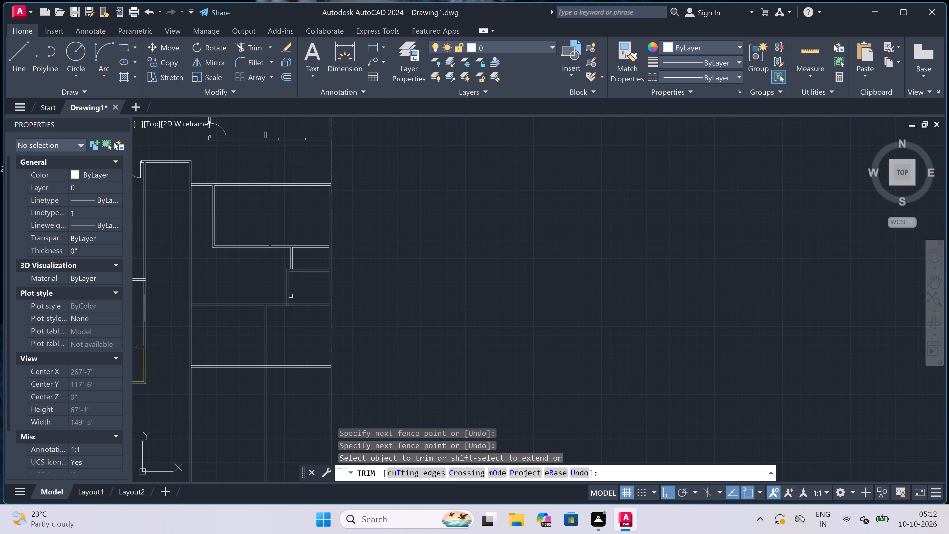
Trim the lines of the vertical partition south of the third cross partition inside the fourth, and open the fourth's upper face between them.
scroll(281, 301, "up", 5)
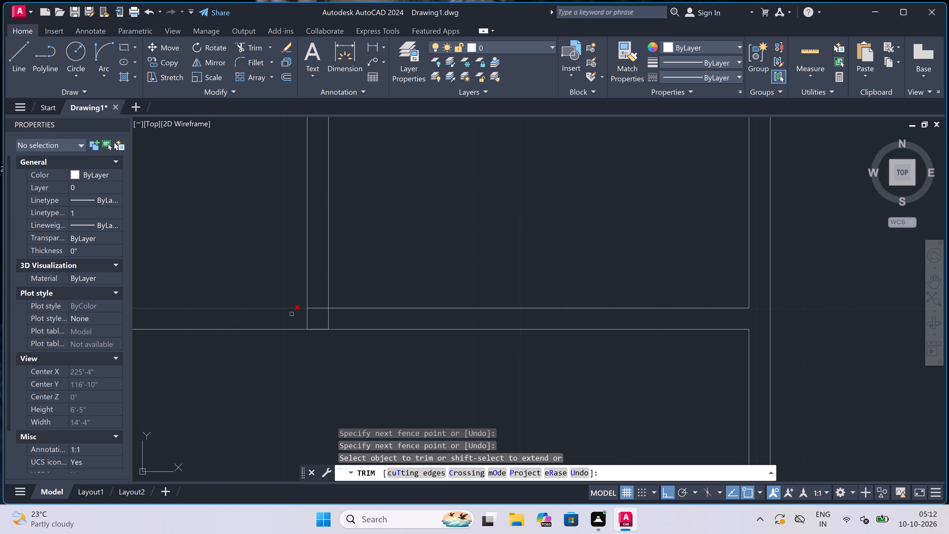
scroll(296, 317, "up", 2)
left_click(293, 317)
left_click(390, 319)
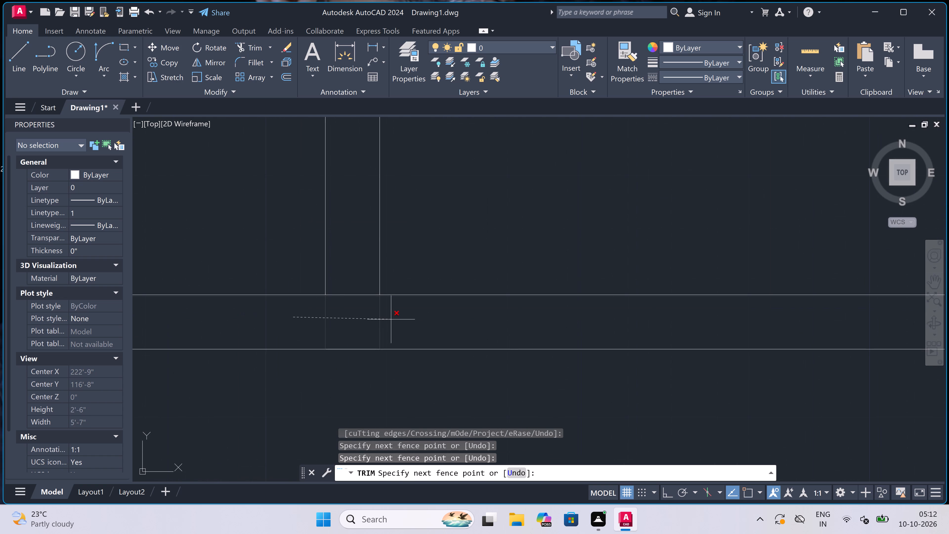
left_click(318, 313)
left_click(355, 256)
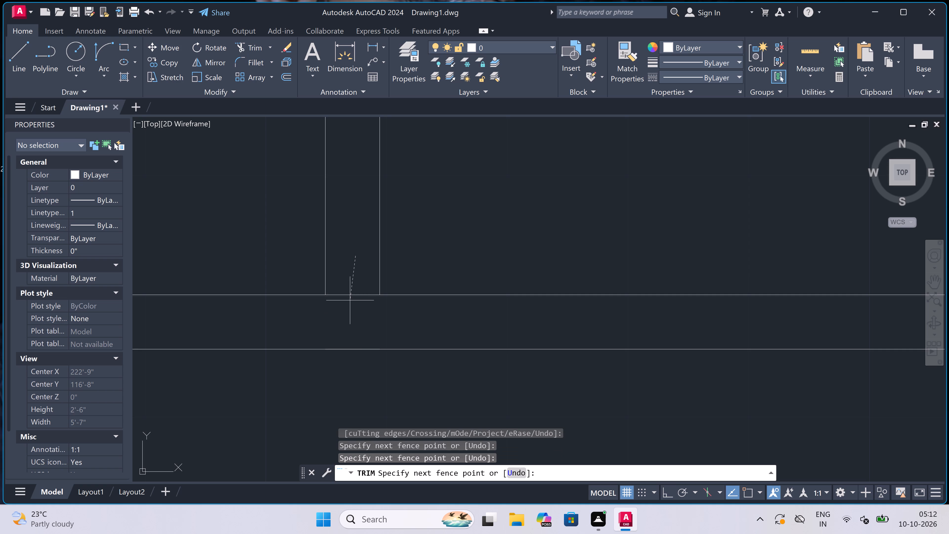
left_click(350, 305)
scroll(422, 285, "down", 8)
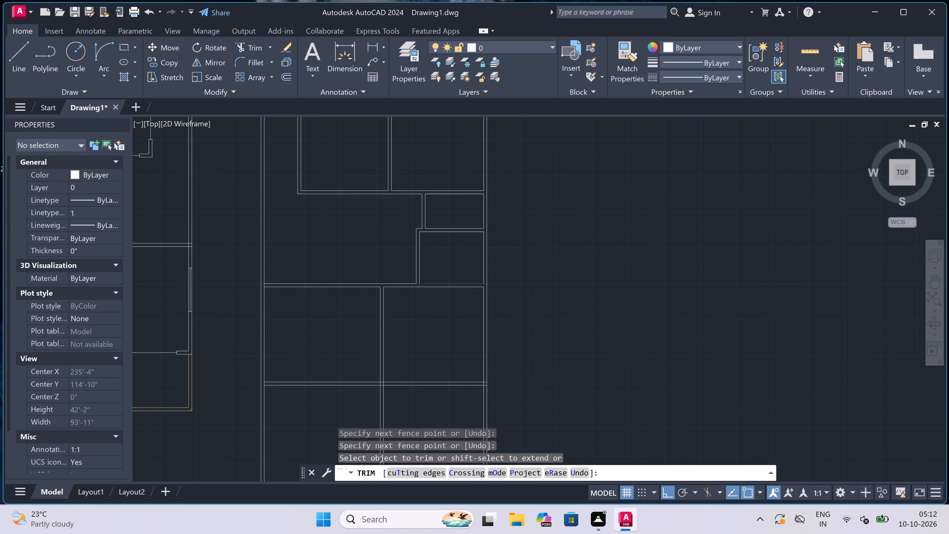
scroll(403, 318, "up", 3)
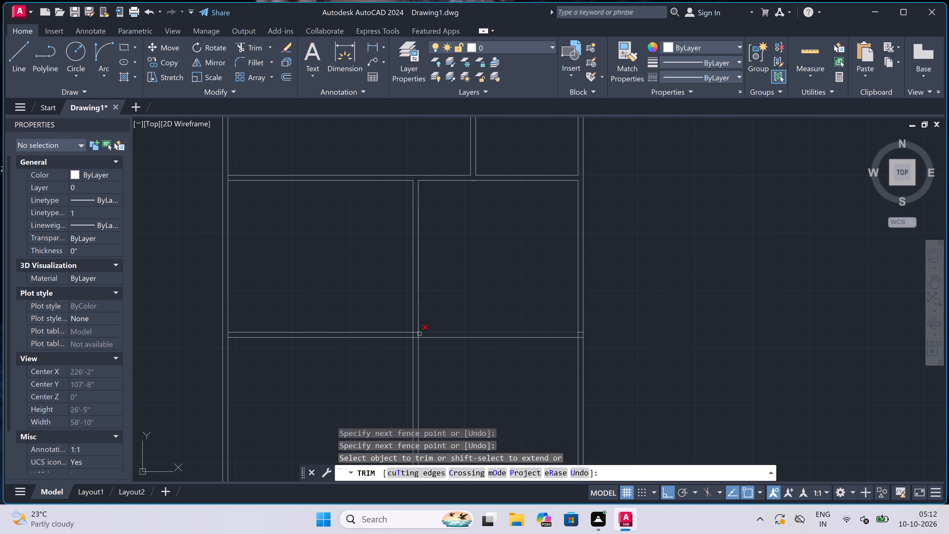
Trim the crossing of the vertical partition and the fifth cross partition into a clean four-way junction open between all faces.
scroll(409, 331, "up", 4)
left_click(406, 346)
left_click(466, 344)
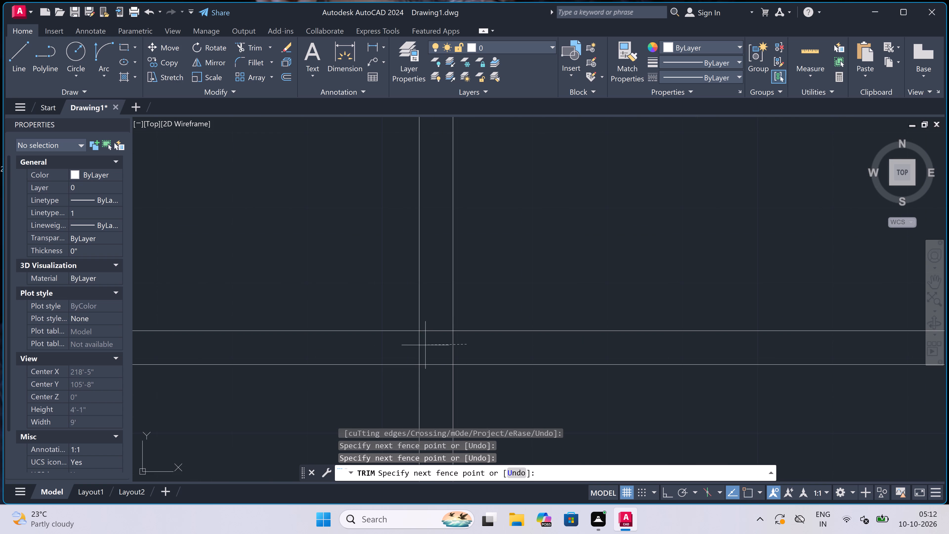
left_click(350, 344)
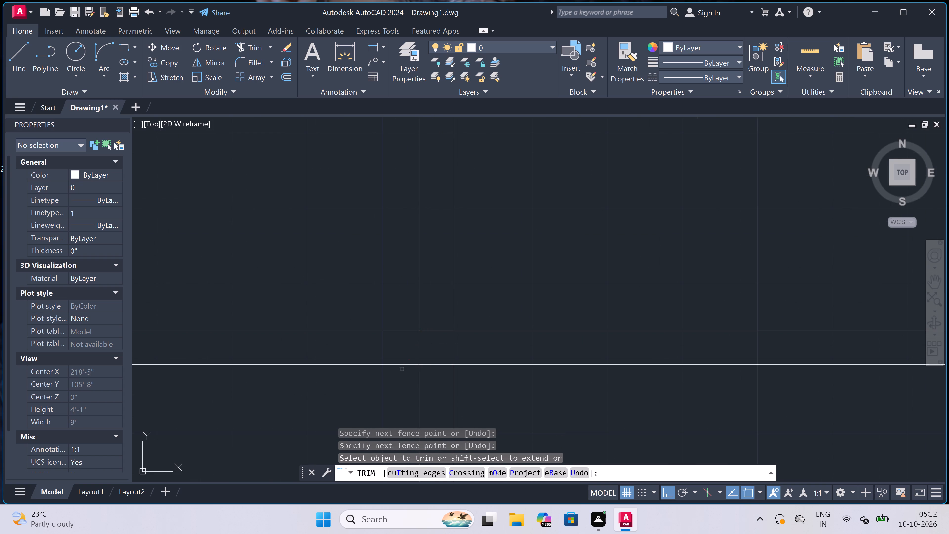
left_click(437, 375)
left_click(442, 306)
scroll(441, 306, "down", 4)
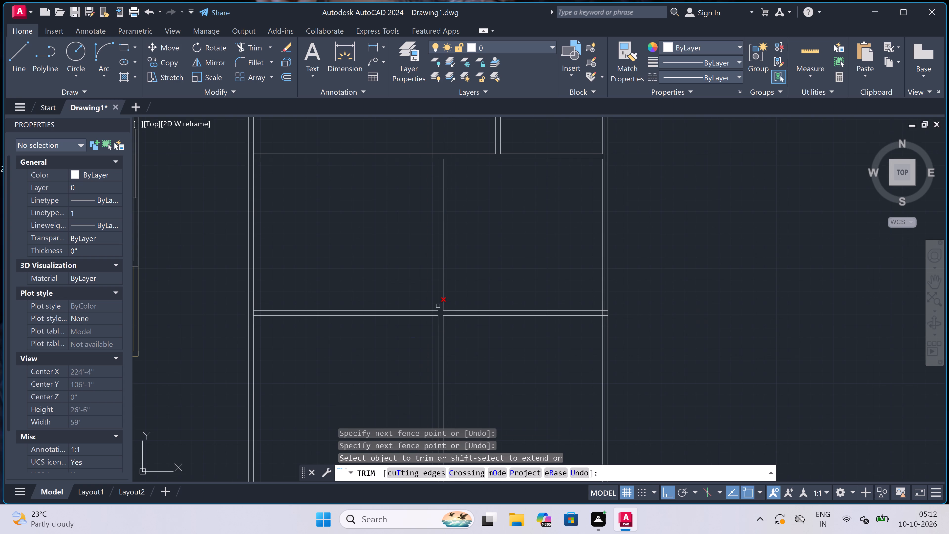
key("Escape")
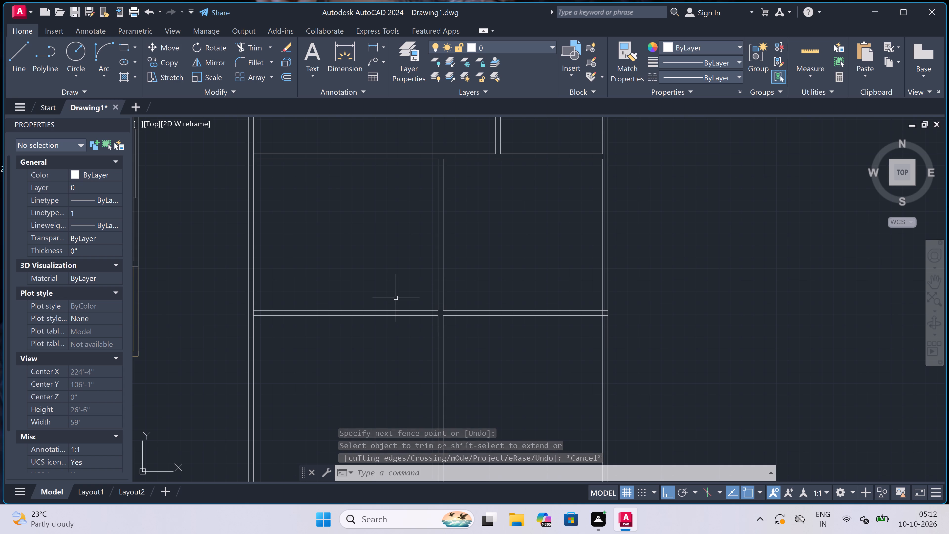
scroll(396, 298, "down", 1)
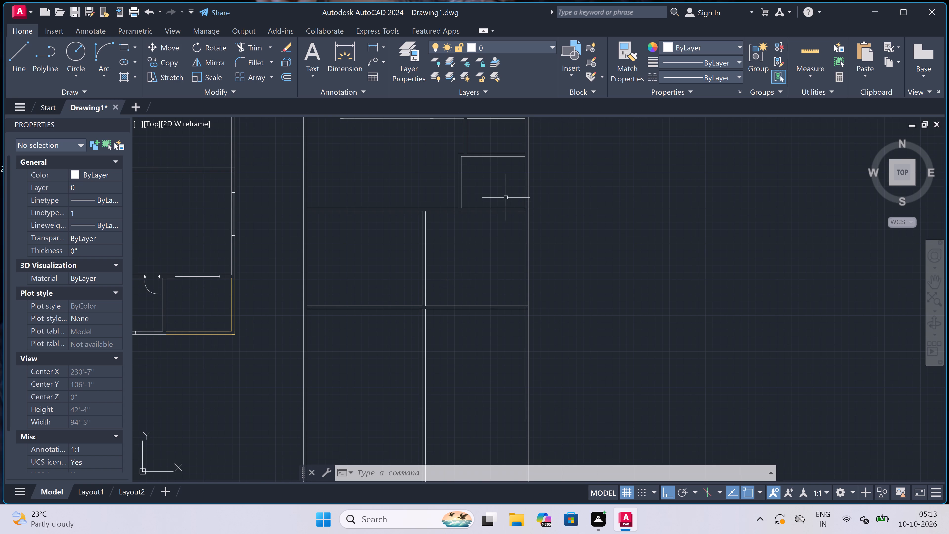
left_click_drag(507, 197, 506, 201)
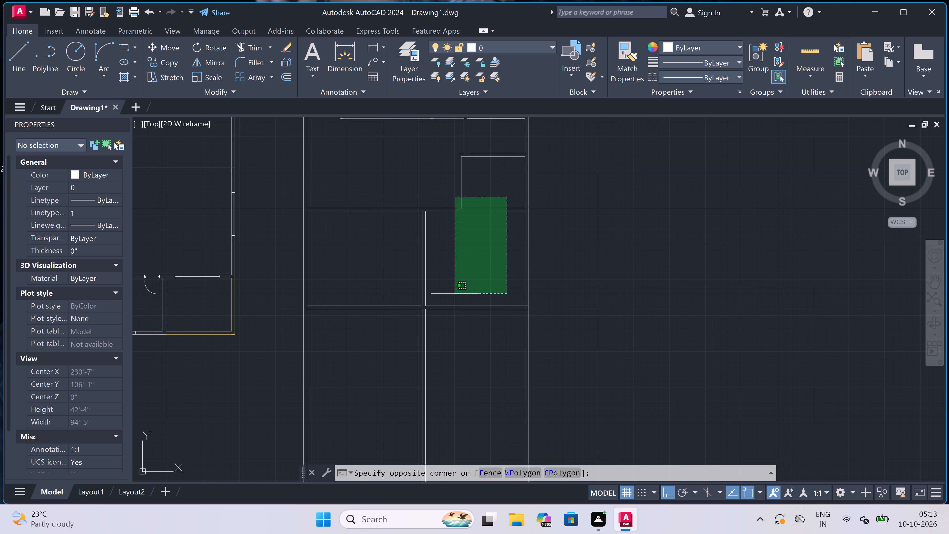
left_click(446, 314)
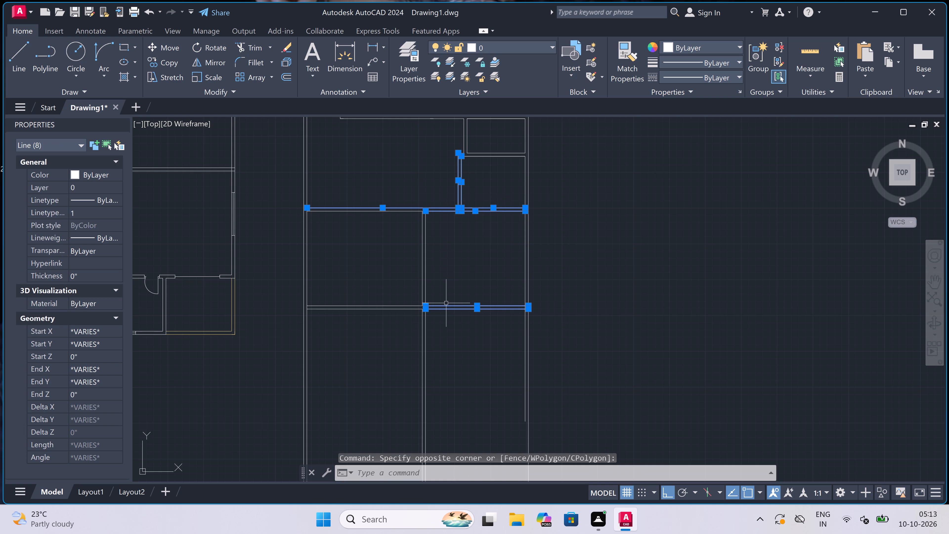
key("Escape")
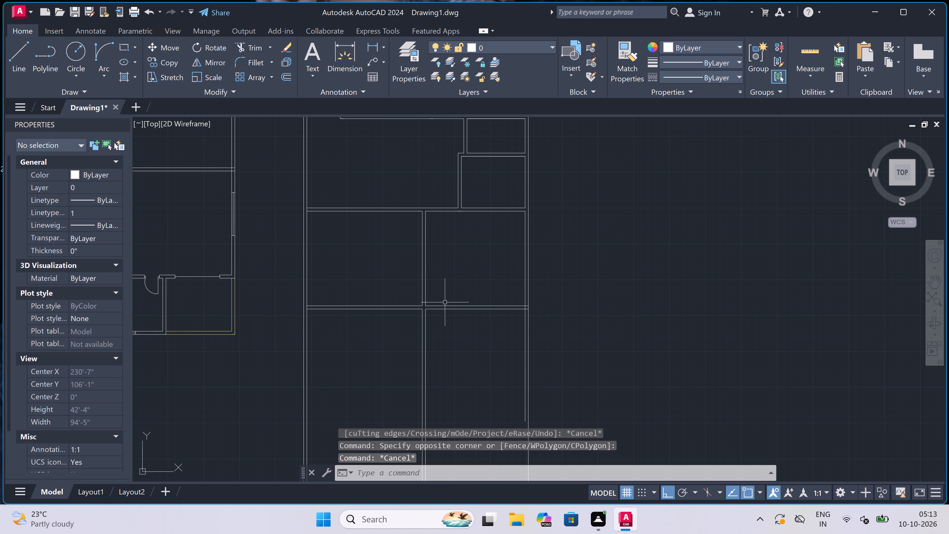
Draw a line across the west wall and back at the fifth cross partition's lower face, and continue it 6'6" south along the inner face.
scroll(444, 301, "up", 1)
type("l")
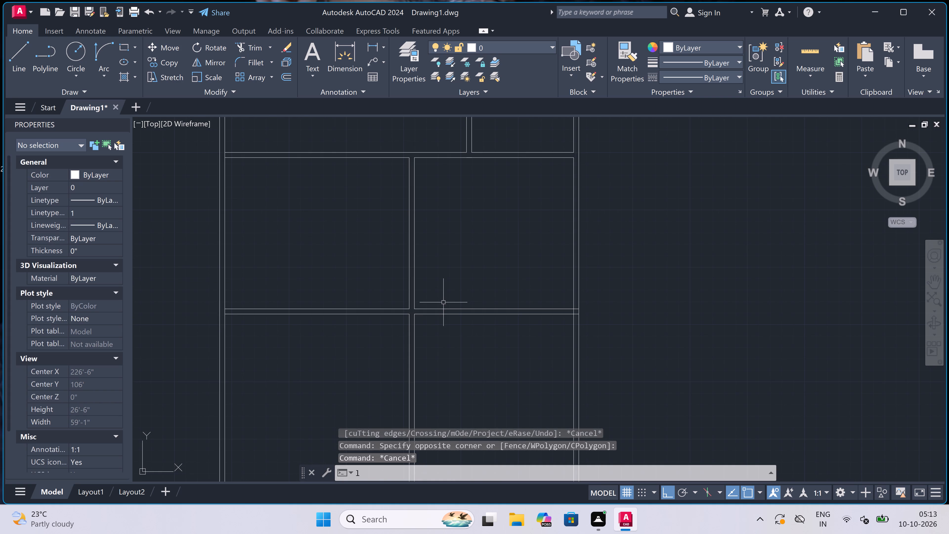
key("space")
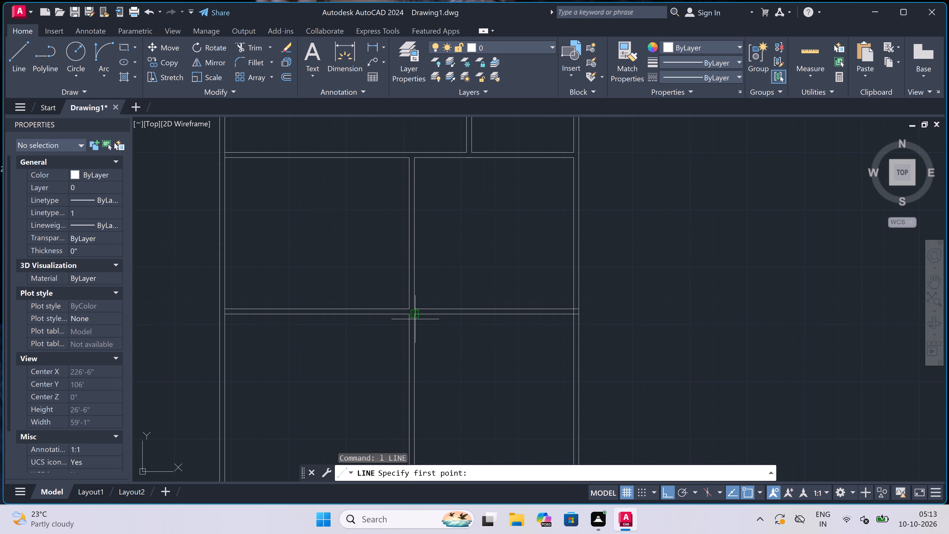
scroll(415, 319, "down", 1)
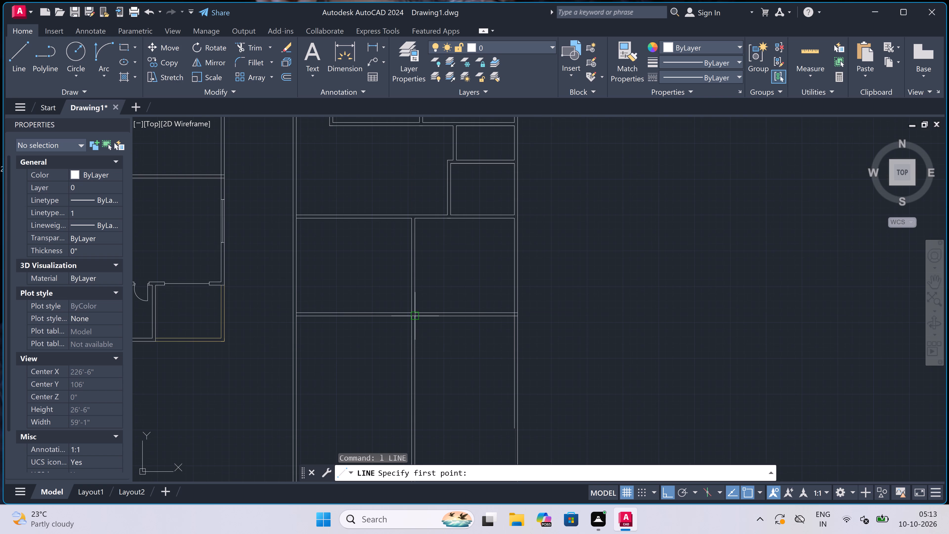
scroll(391, 340, "up", 1)
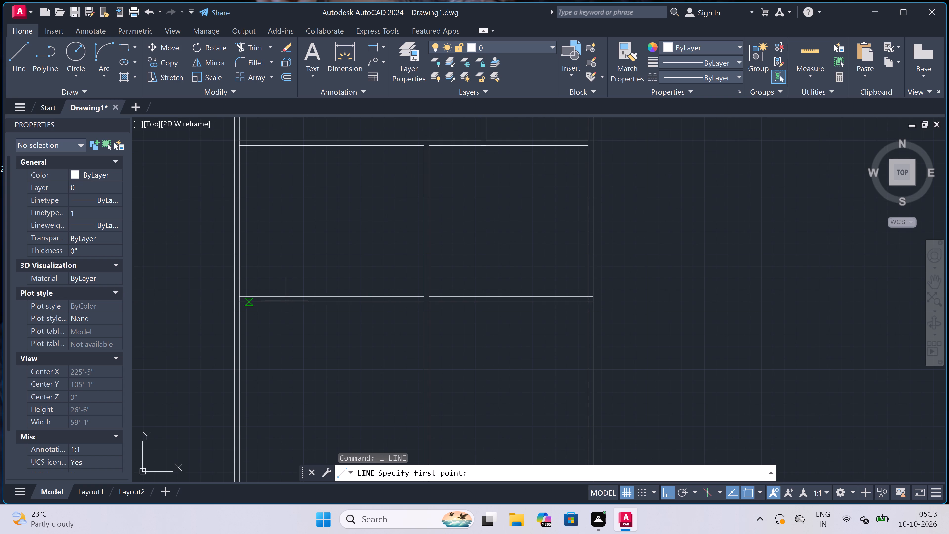
left_click(239, 302)
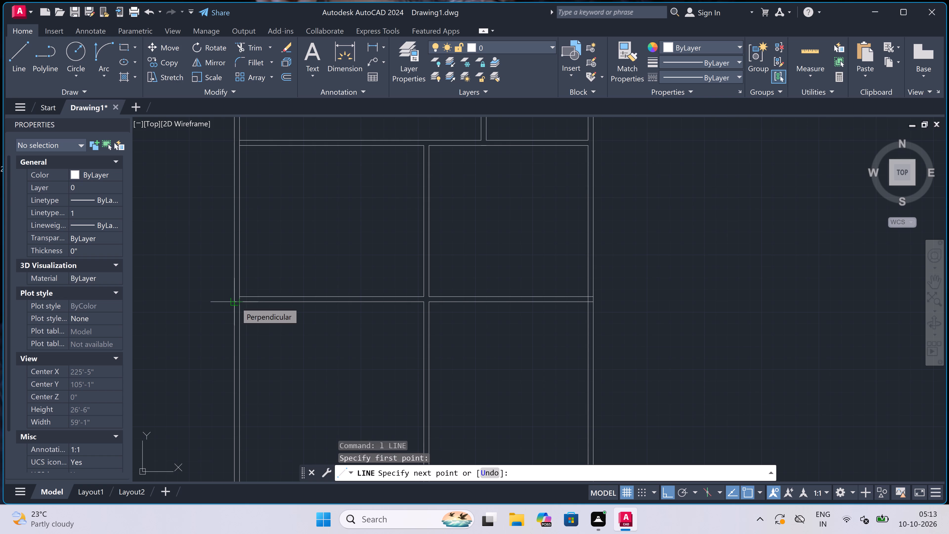
scroll(236, 302, "up", 3)
left_click(231, 302)
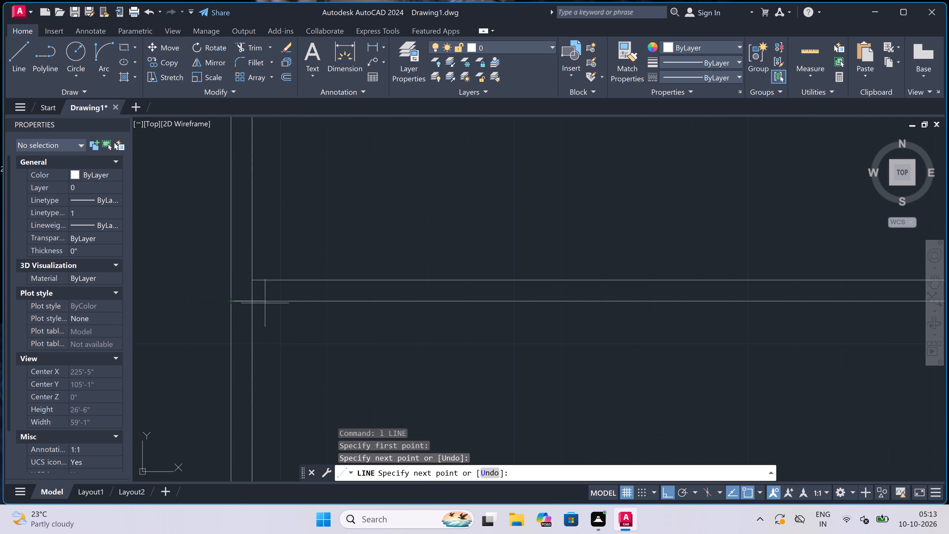
left_click(254, 301)
scroll(254, 301, "down", 2)
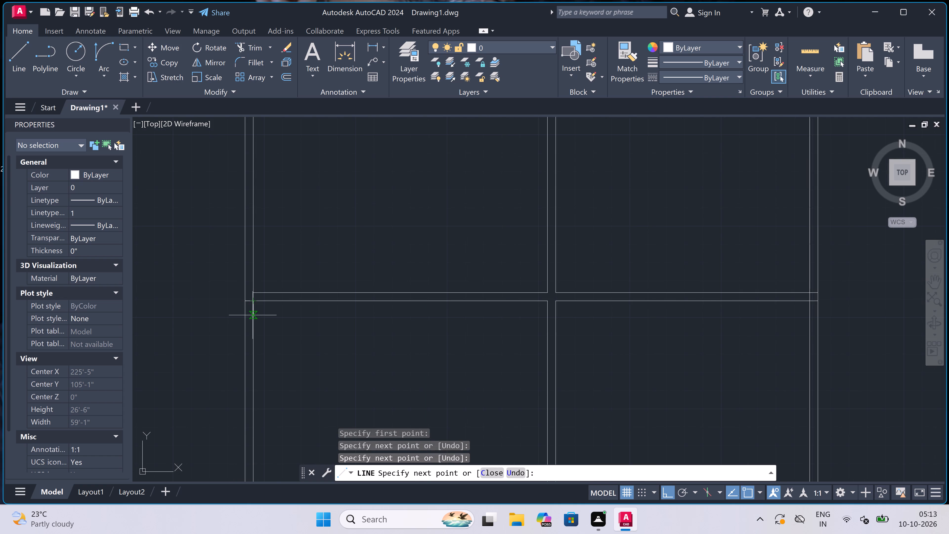
scroll(249, 324, "up", 3)
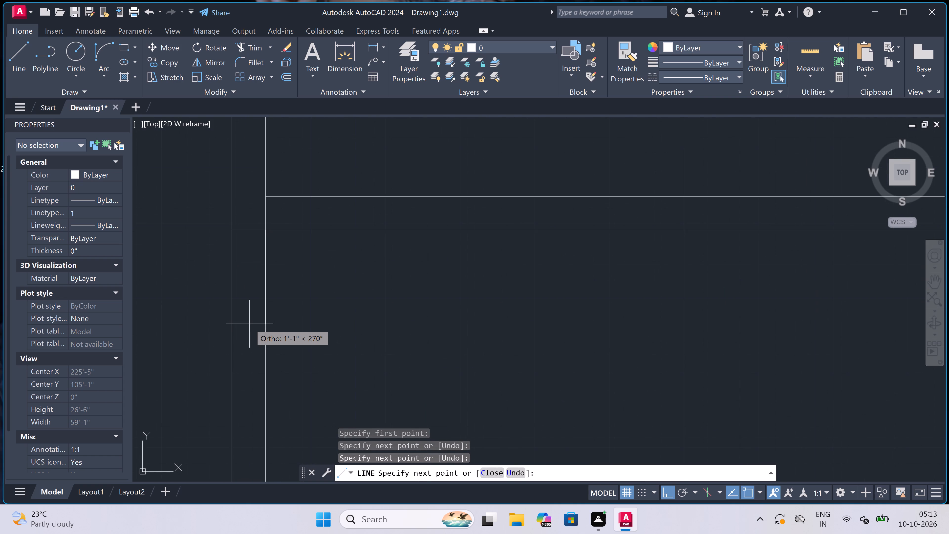
key("6")
type("'6")
type("\"")
key("space")
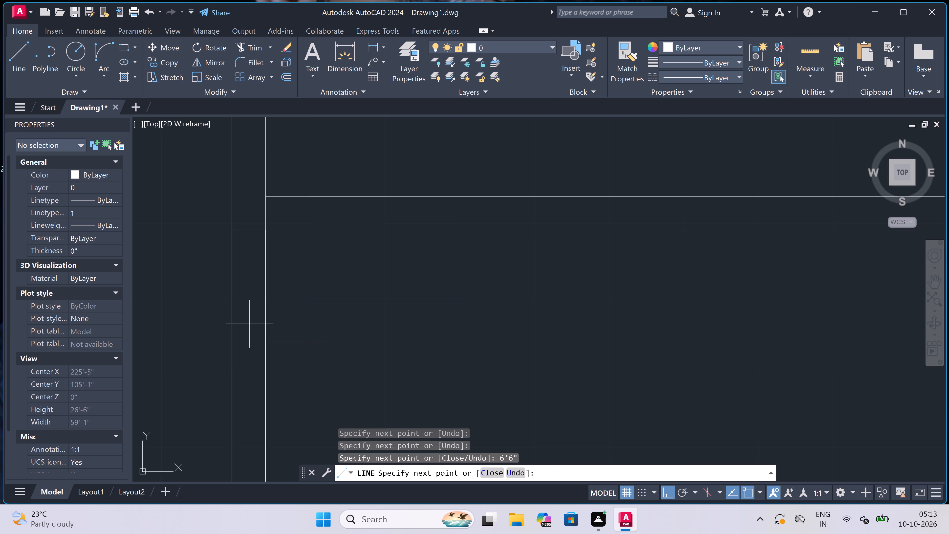
Continue the line 6'5" east and north to the fifth cross partition's upper face, outlining a small corner room.
scroll(245, 317, "down", 5)
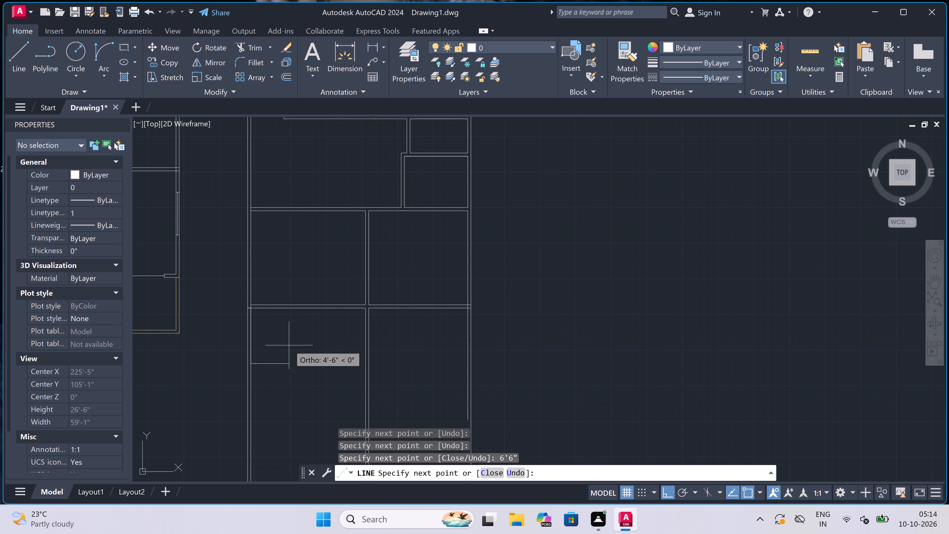
type("6'5")
type("\"")
key("space")
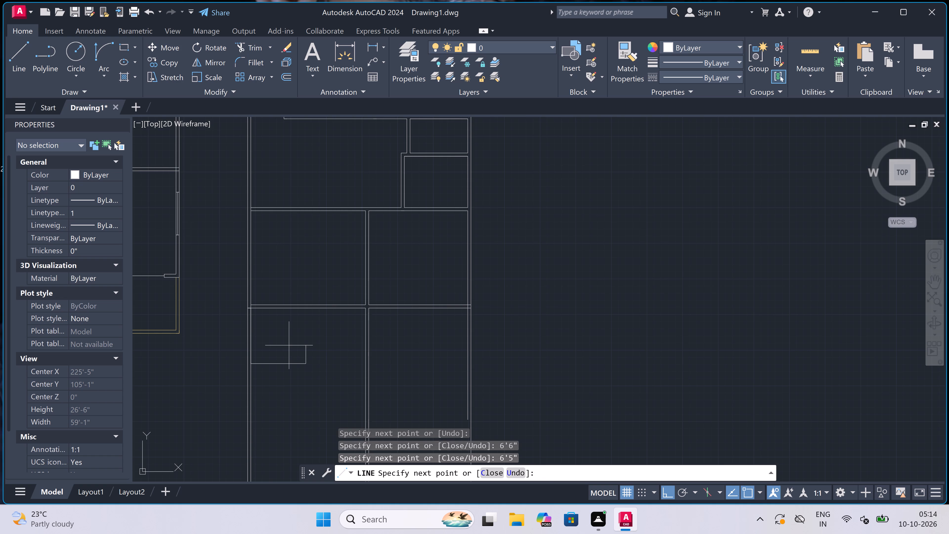
scroll(309, 309, "up", 2)
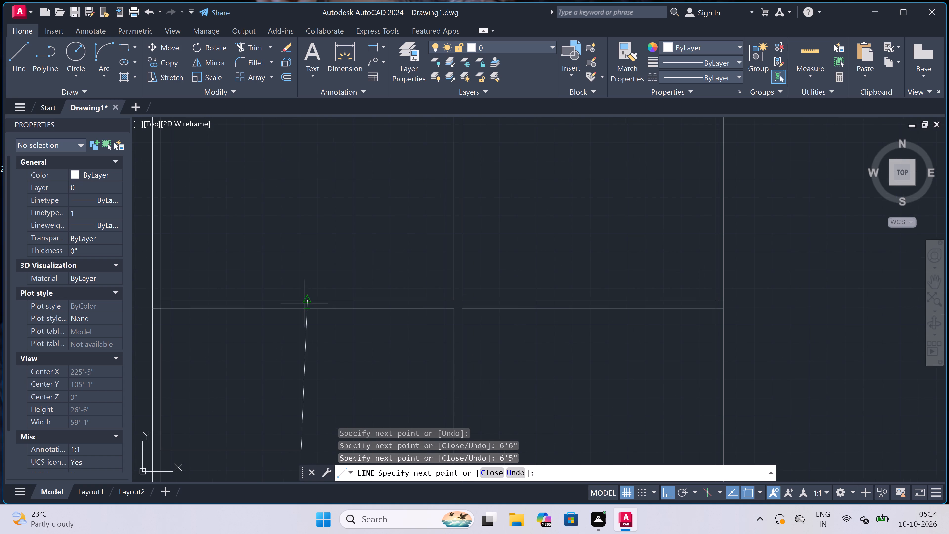
scroll(298, 299, "up", 3)
left_click(309, 299)
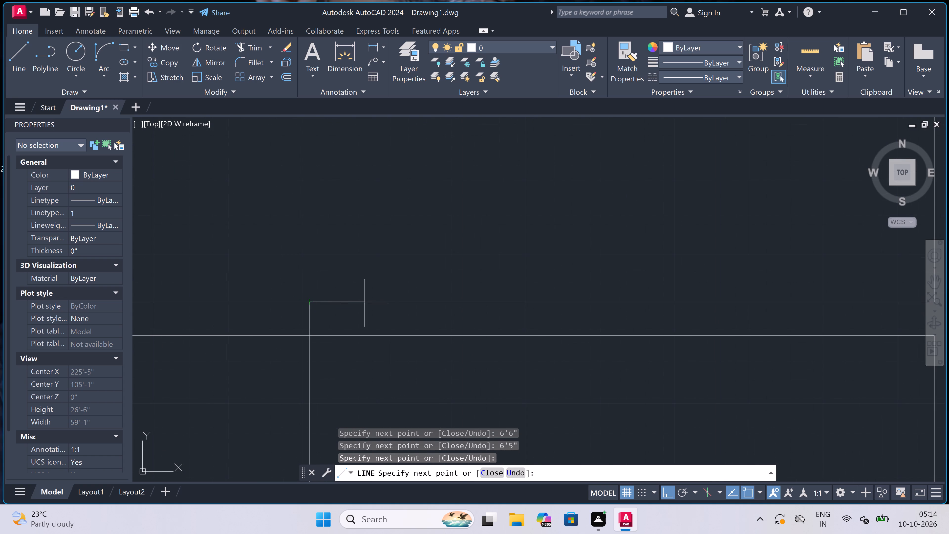
Continue the line 4.5" east along the cross partition and 5' south to form the small room wall's second face.
type("4.5")
type("\"")
key("space")
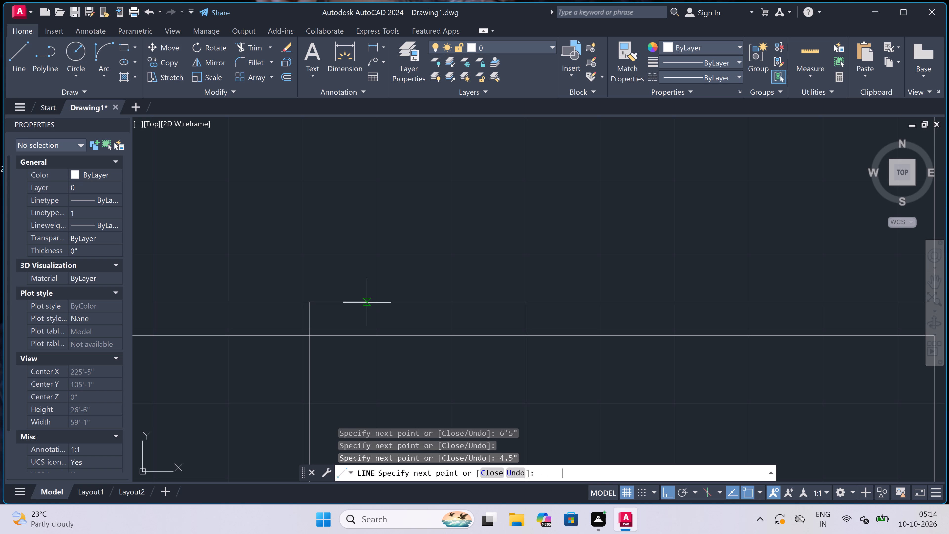
scroll(363, 303, "down", 4)
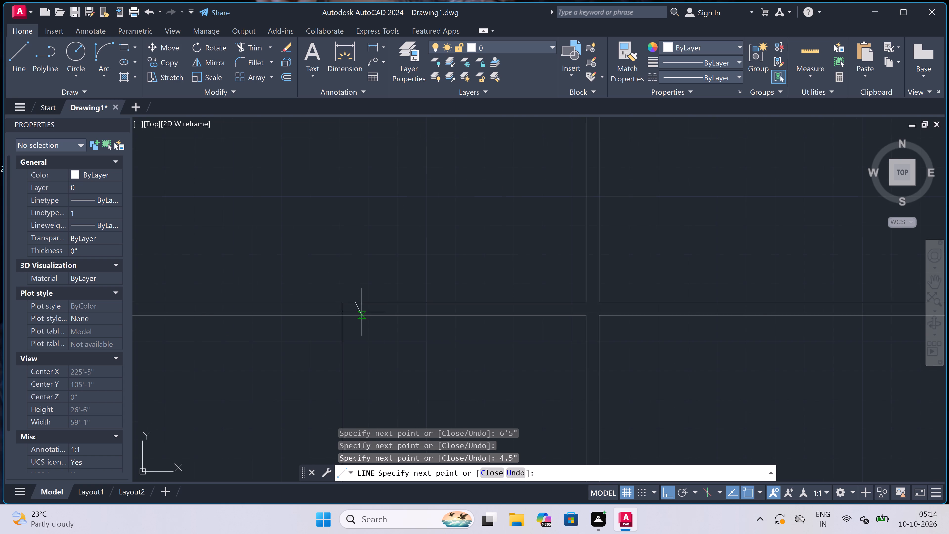
scroll(362, 312, "down", 1)
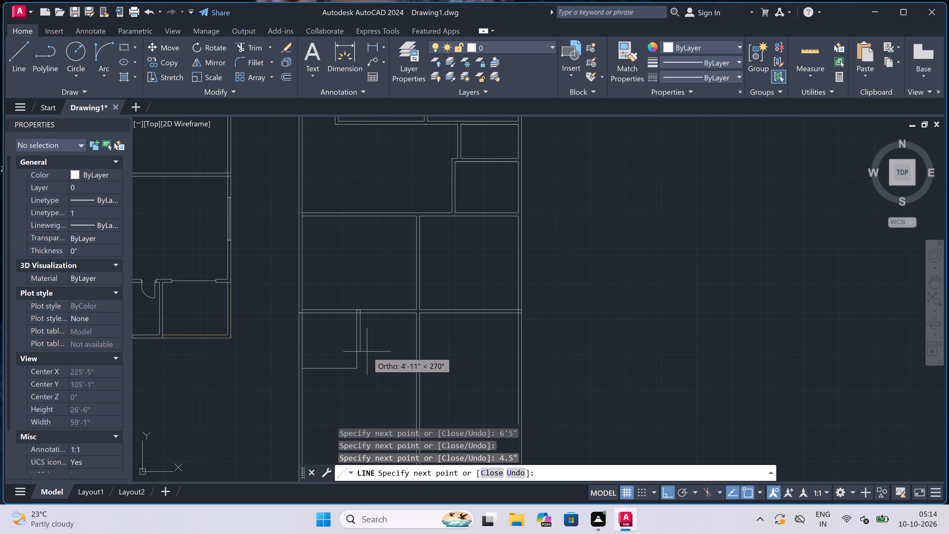
scroll(366, 350, "up", 2)
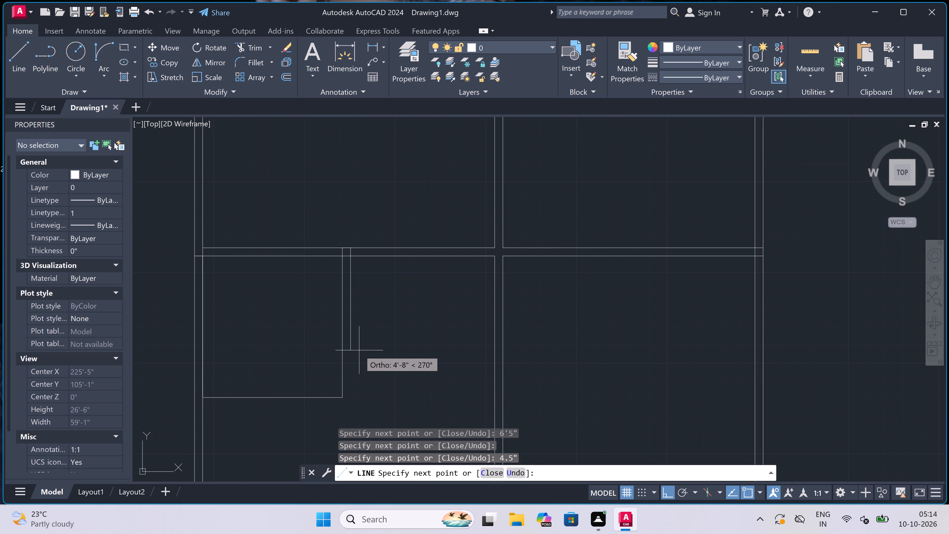
type("5'")
key("space")
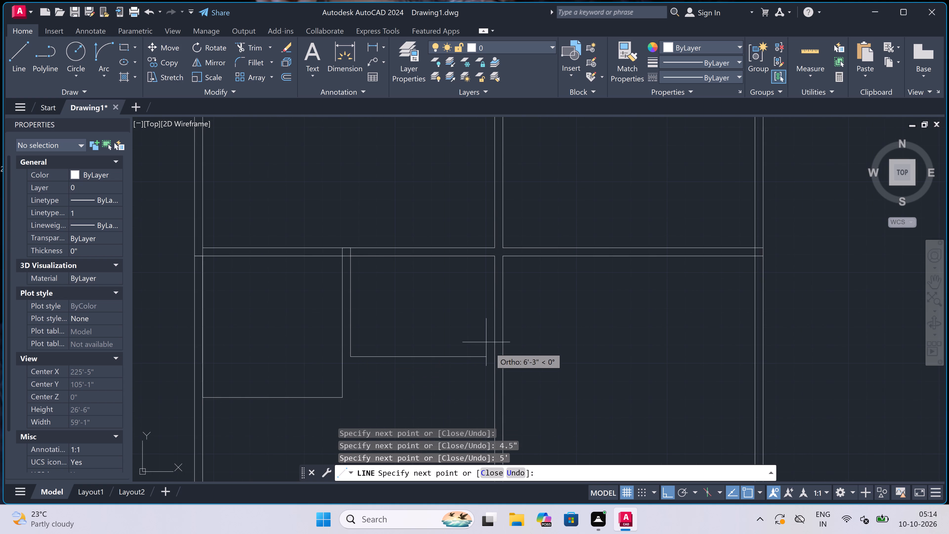
Extend the line east to the vertical partition, 4.5" south along it, and back west to the small room's east line.
left_click(495, 357)
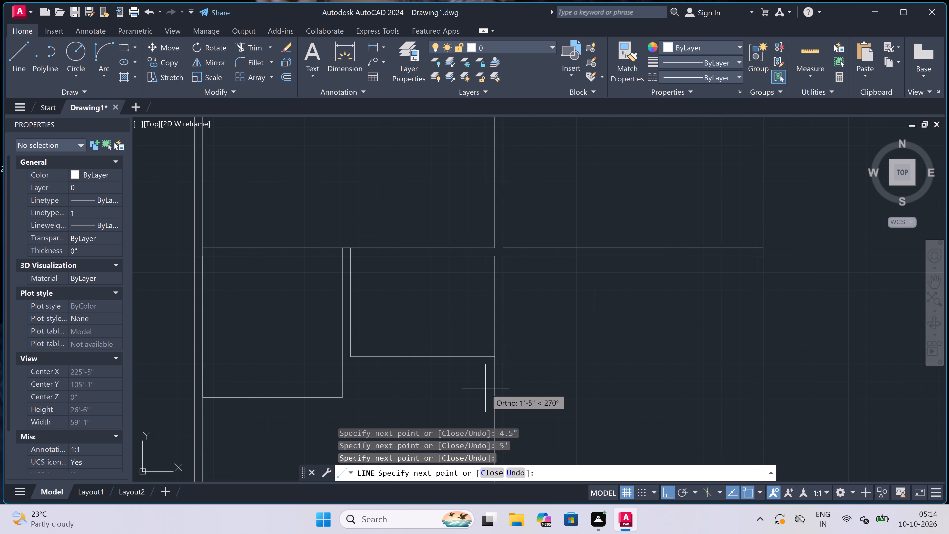
type("4.5")
type("\"")
key("space")
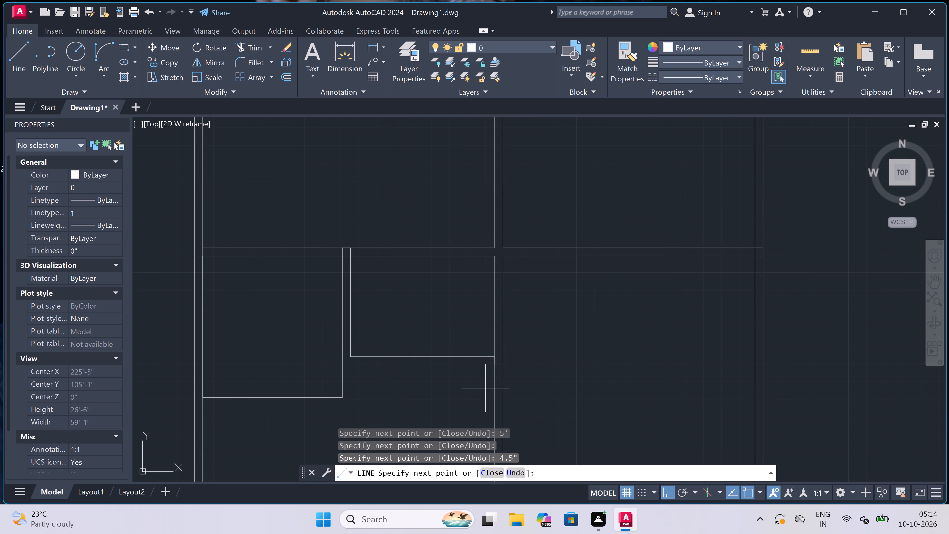
scroll(340, 361, "up", 2)
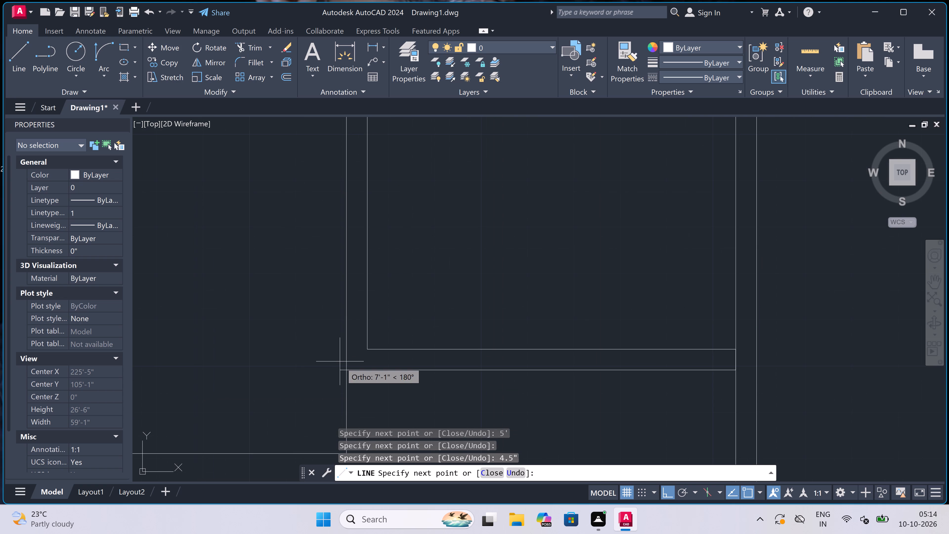
left_click(347, 368)
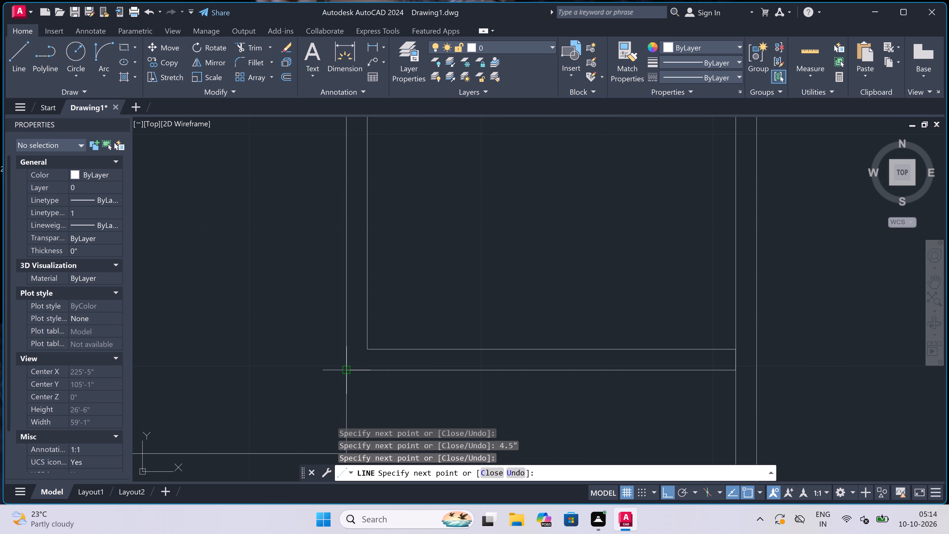
Draw a line east across the vertical partition from the small room's upper south line, 6' further east, and north to the fifth cross partition's lower face.
key("Escape")
scroll(323, 344, "down", 5)
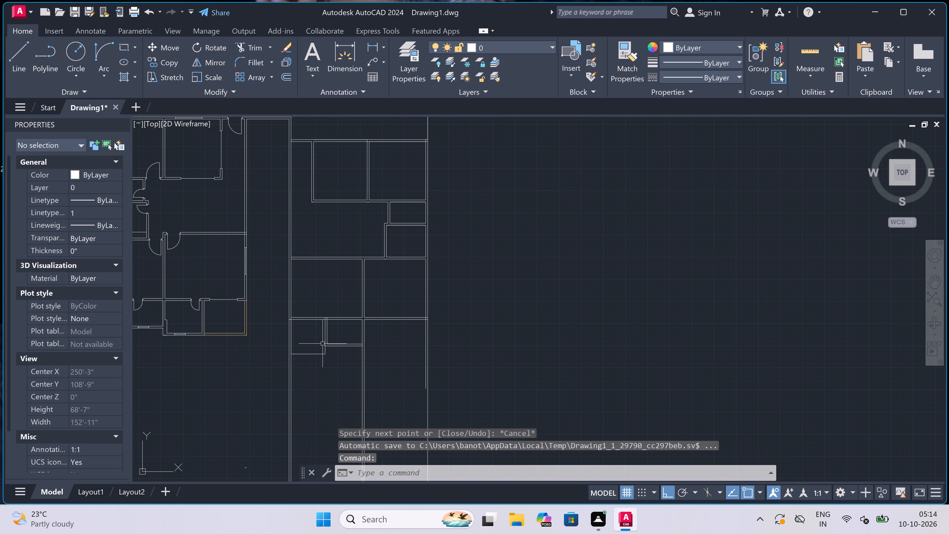
scroll(317, 345, "down", 1)
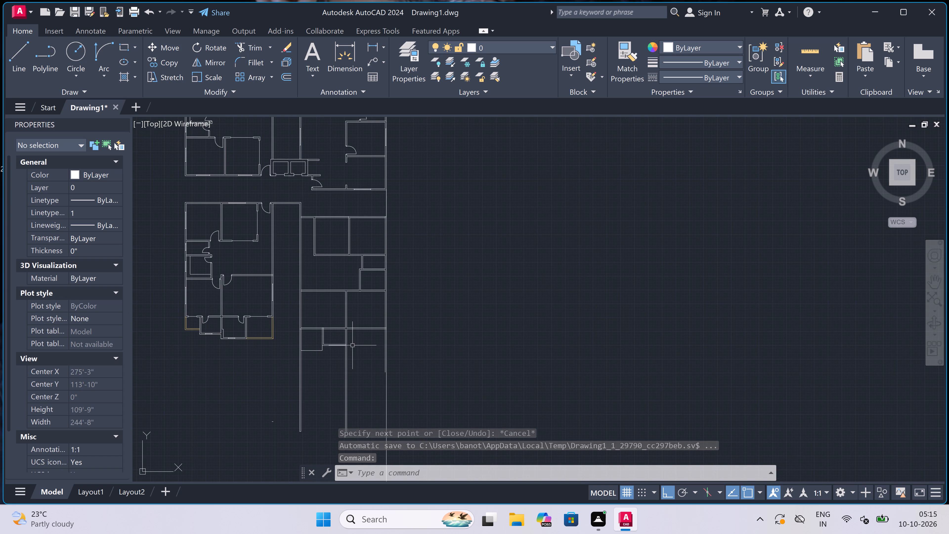
scroll(349, 338, "up", 4)
type("l")
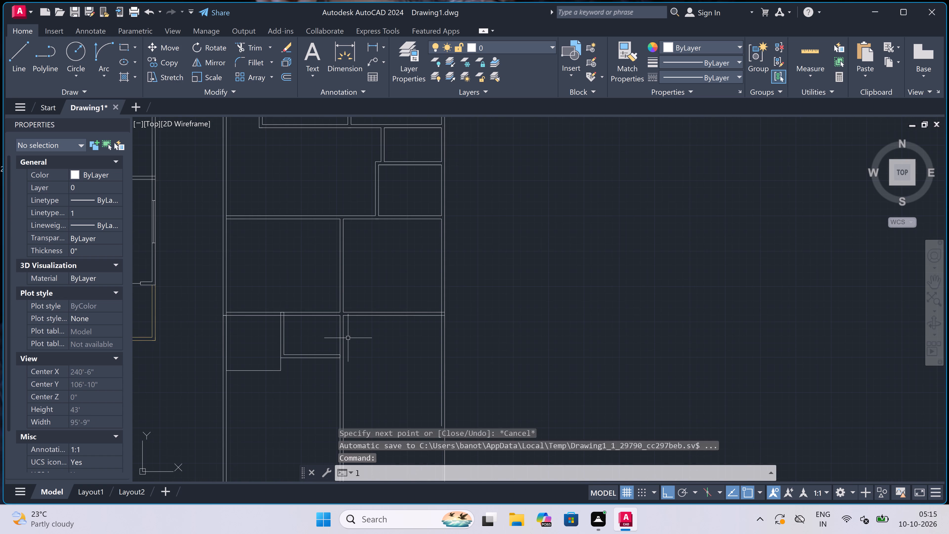
key("space")
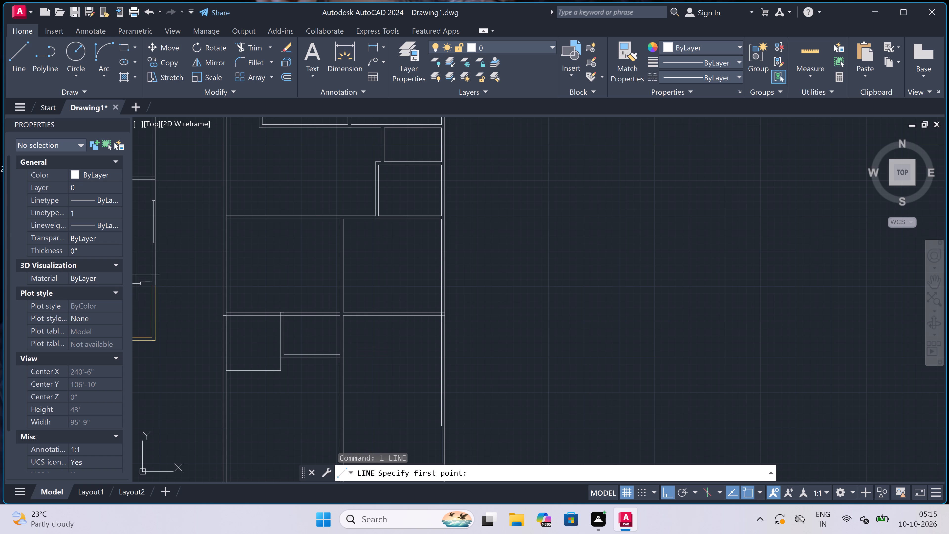
scroll(358, 346, "up", 3)
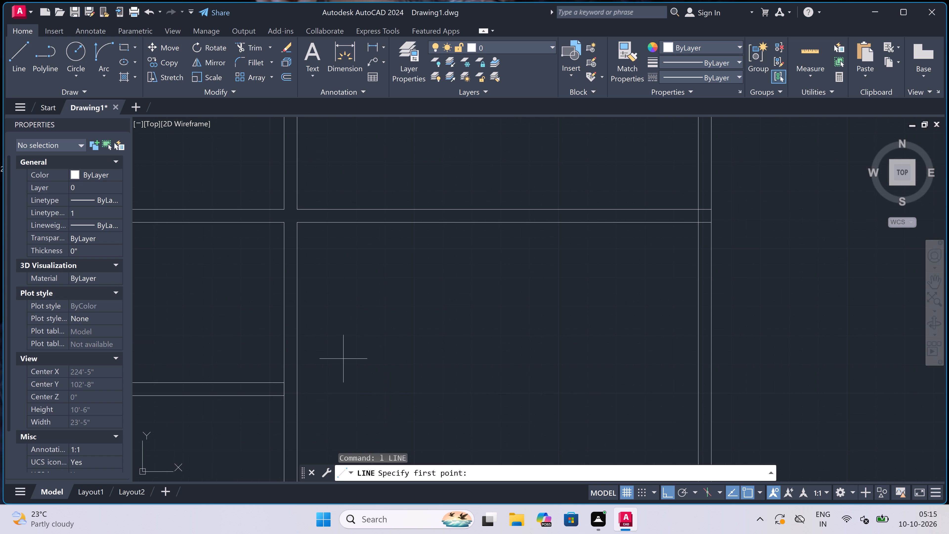
left_click(288, 381)
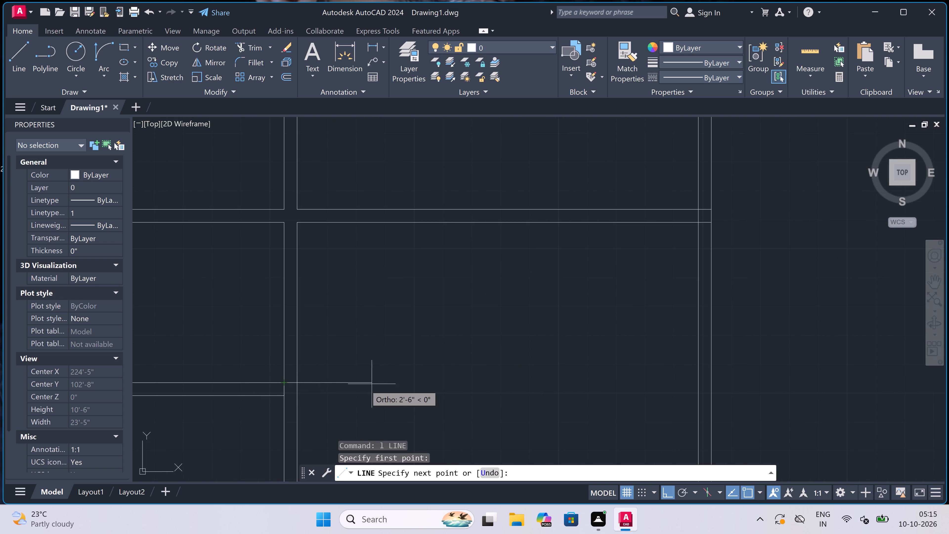
left_click(294, 381)
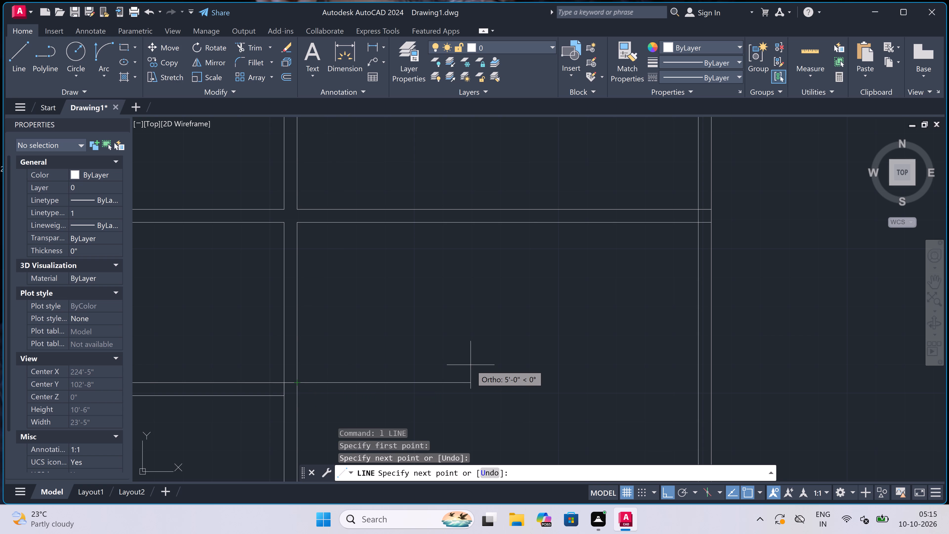
type("6'")
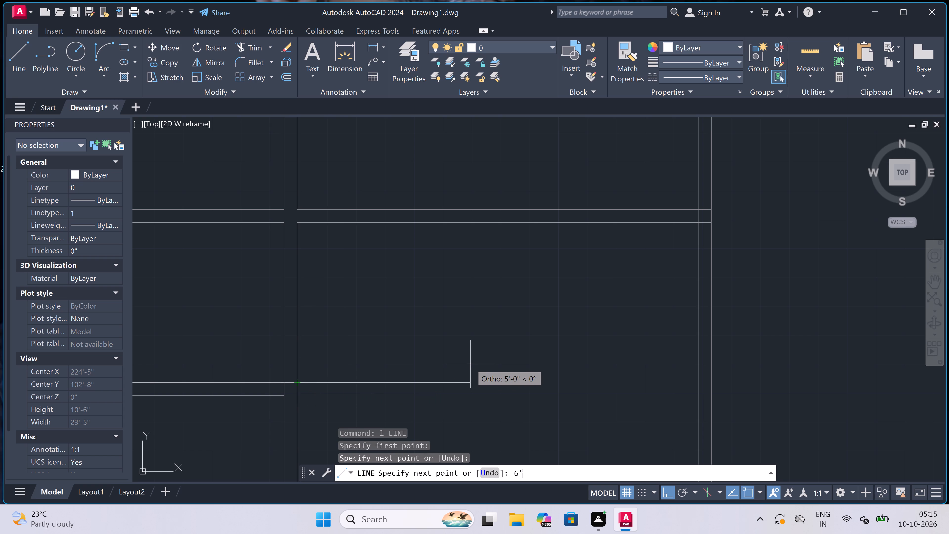
key("space")
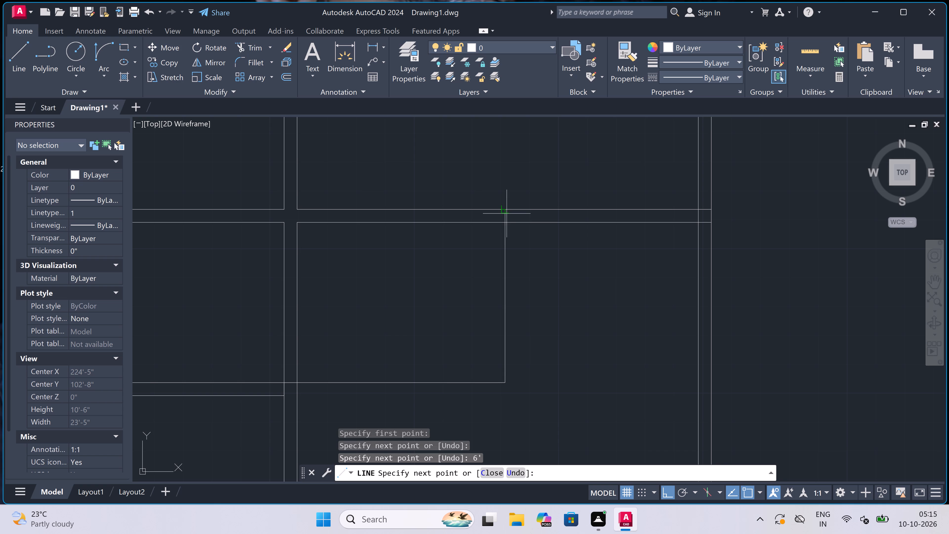
left_click(506, 221)
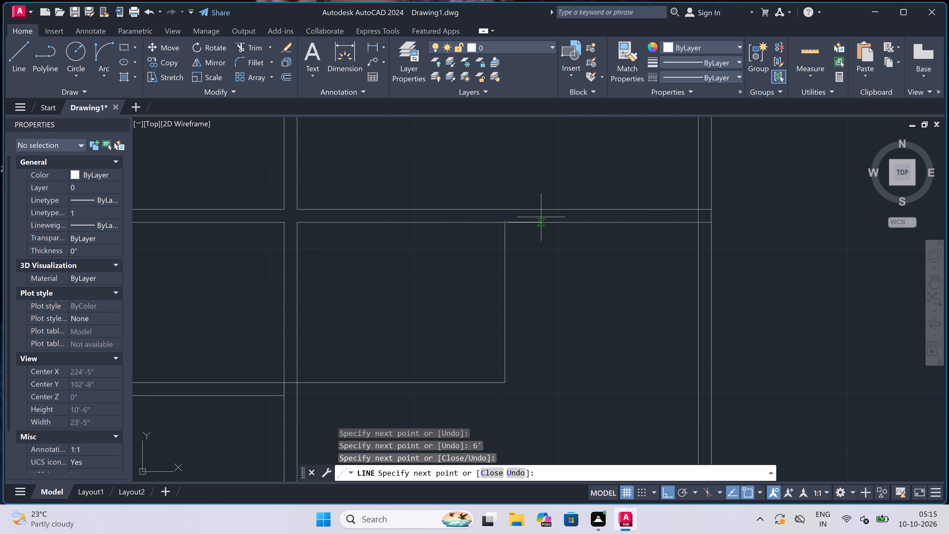
Continue the line 4.5" east along the cross partition and south to the level of the new room's inner south line.
key("4")
type(".5")
key("shift+quotedbl")
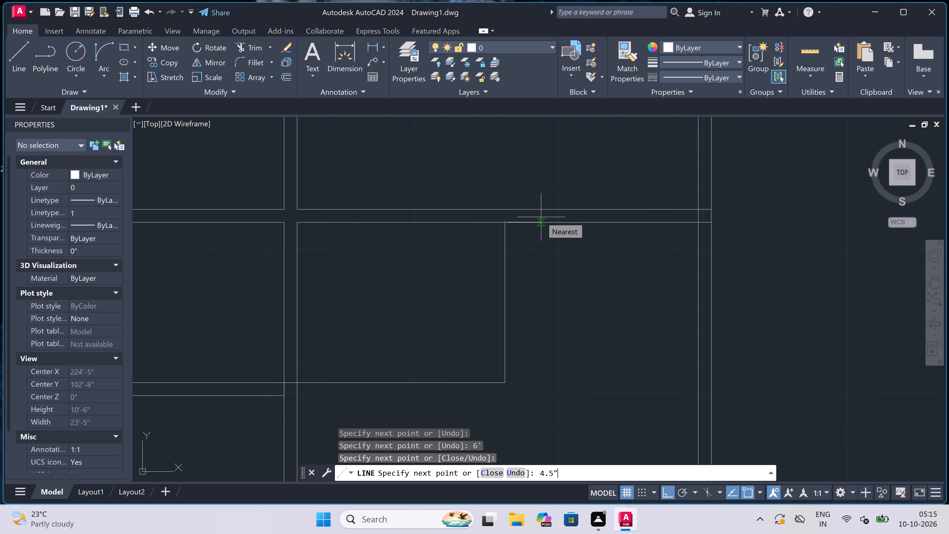
key("space")
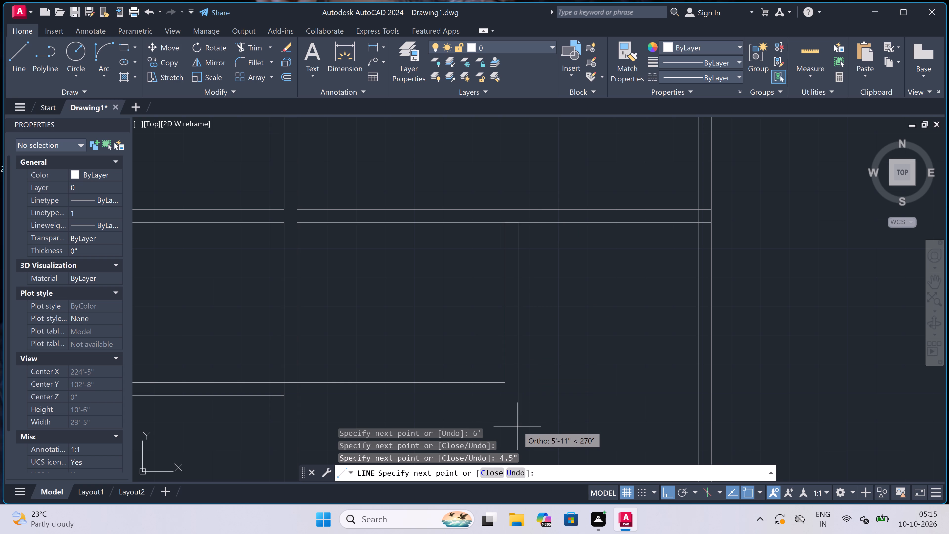
scroll(521, 362, "up", 1)
scroll(516, 397, "up", 1)
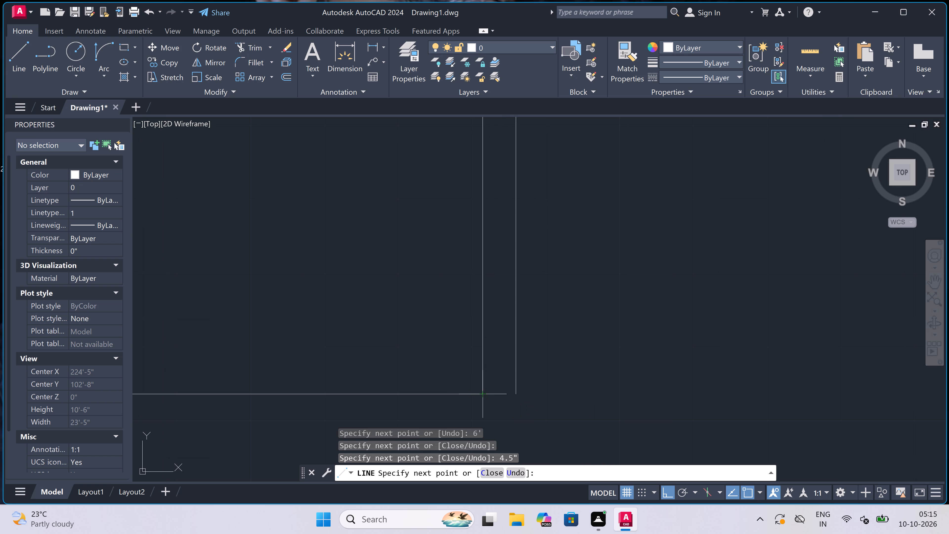
left_click(519, 391)
scroll(519, 391, "down", 3)
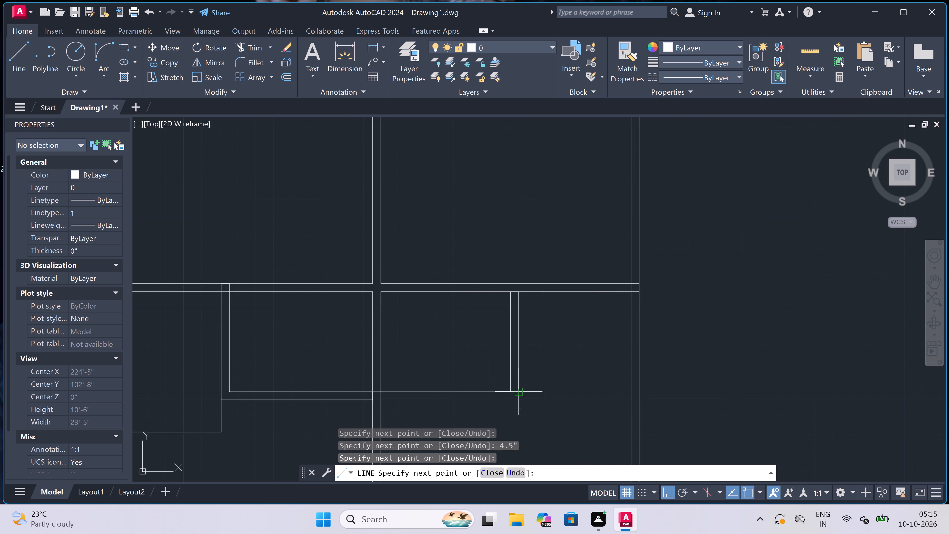
Continue the line 4.5" south and back west to the vertical partition's west face, closing the south wall's outer face.
type("4.5")
type("\"")
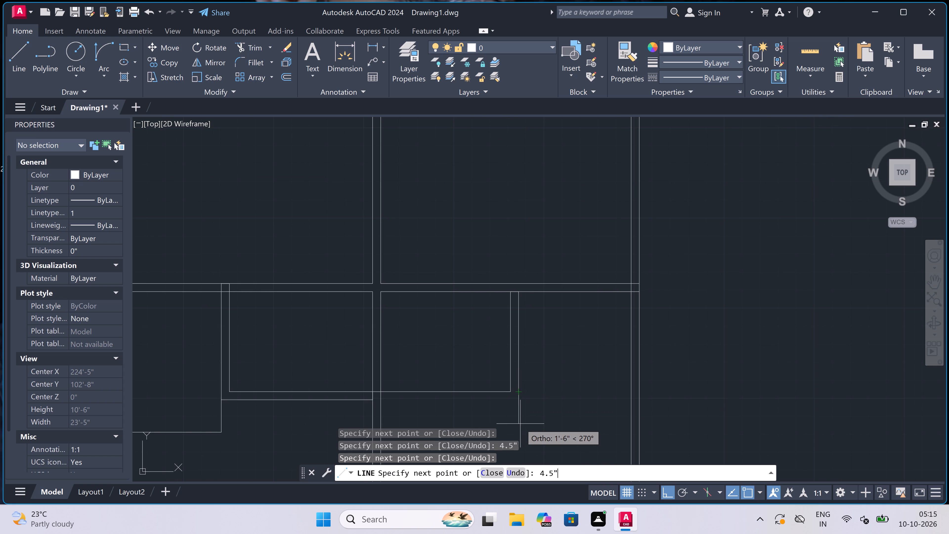
key("space")
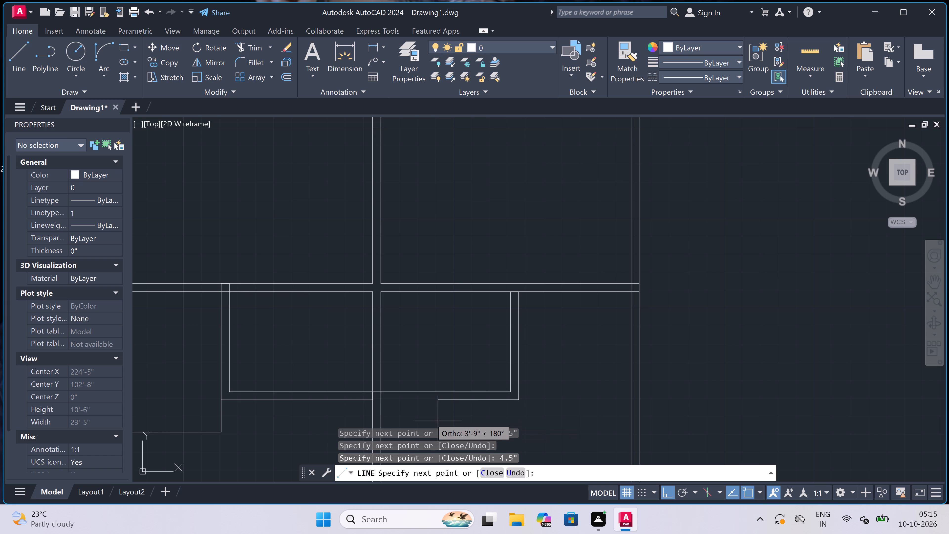
scroll(366, 396, "up", 3)
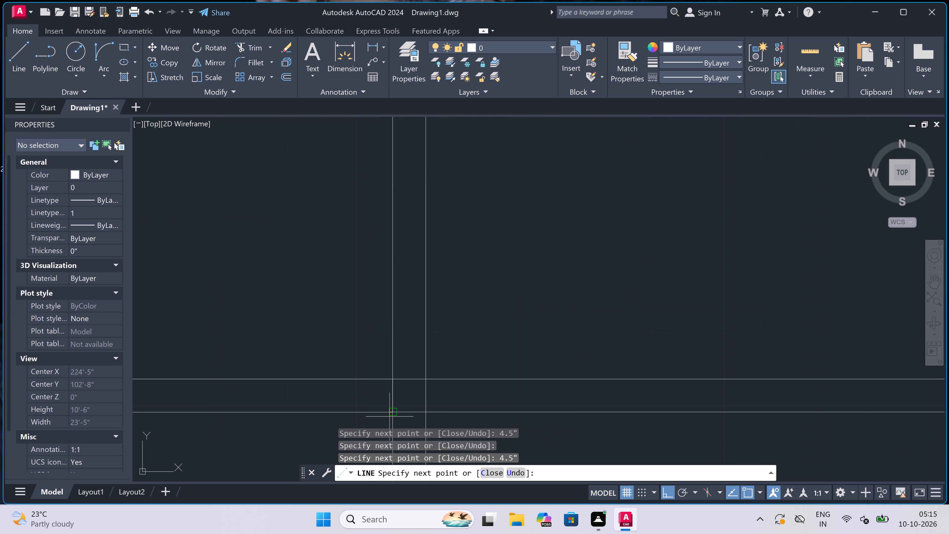
left_click(392, 415)
key("Escape")
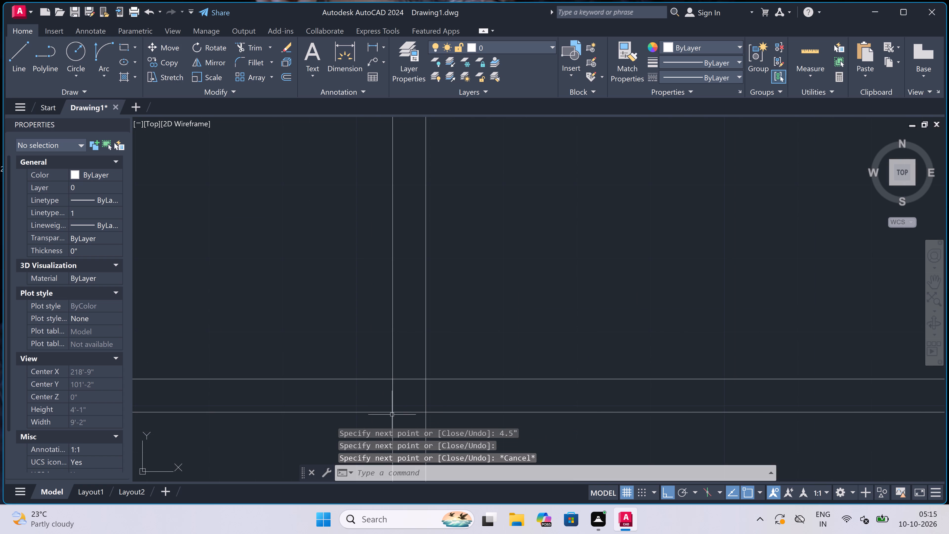
Extend the vertical partition's east face line south at the fifth cross partition.
scroll(387, 267, "down", 3)
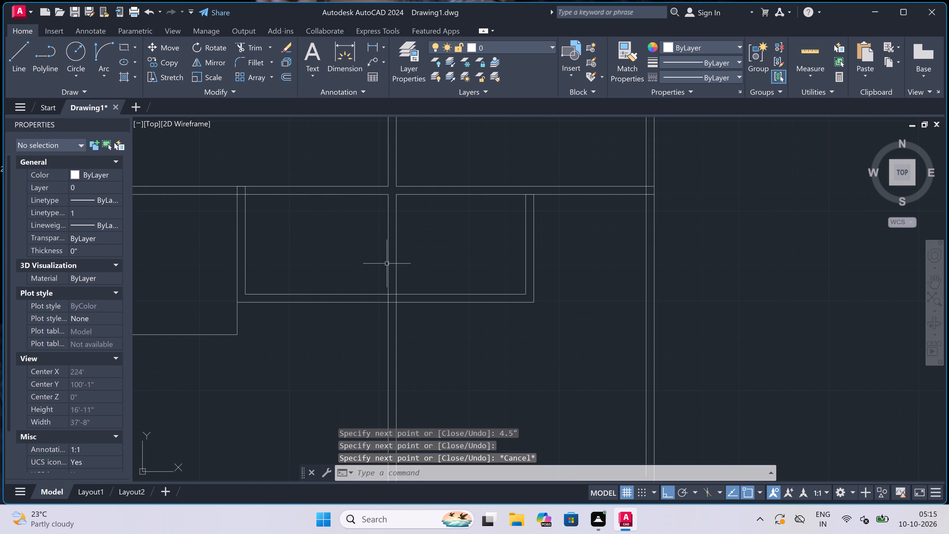
scroll(415, 165, "down", 6)
scroll(419, 149, "up", 3)
scroll(409, 199, "up", 3)
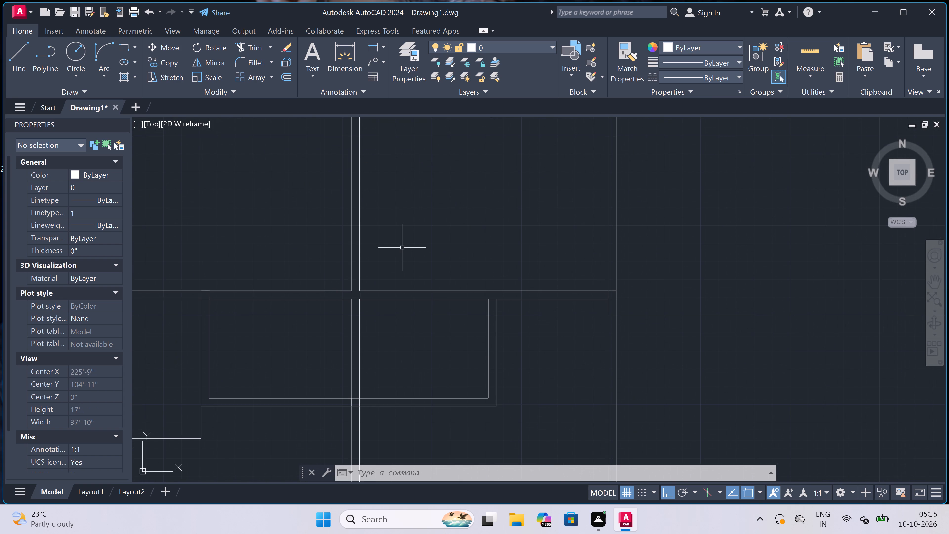
type("ex")
key("space")
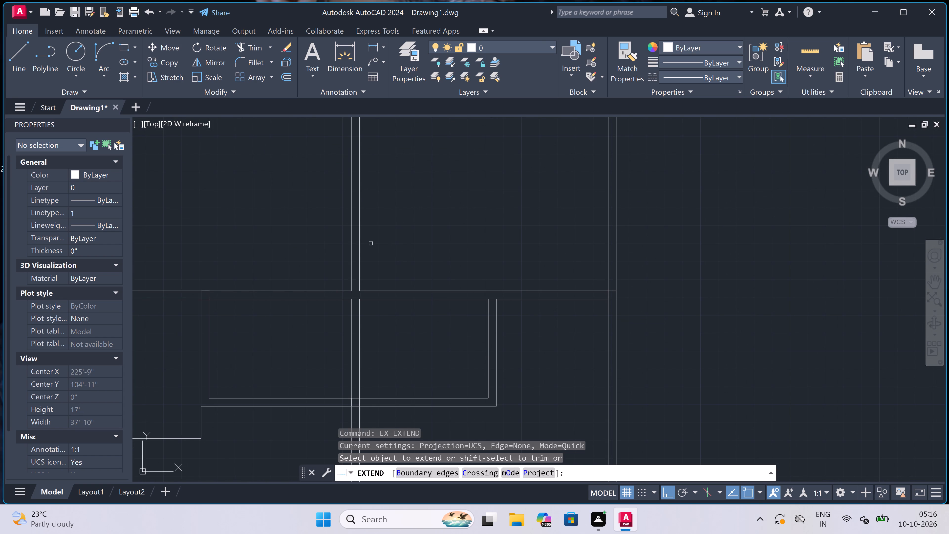
left_click(360, 242)
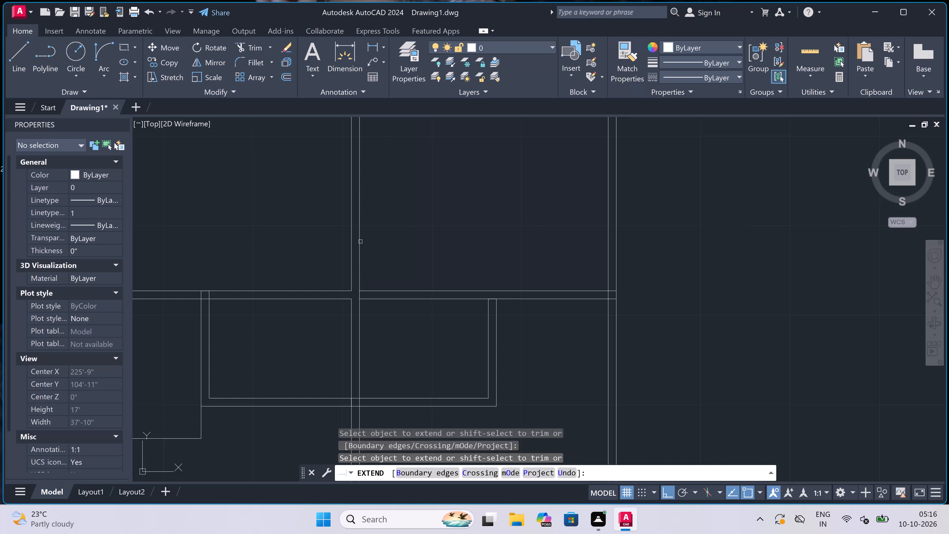
key("Escape")
Draw a 4'7" line north along the vertical partition's east face from the small rooms' inner south line.
type("l")
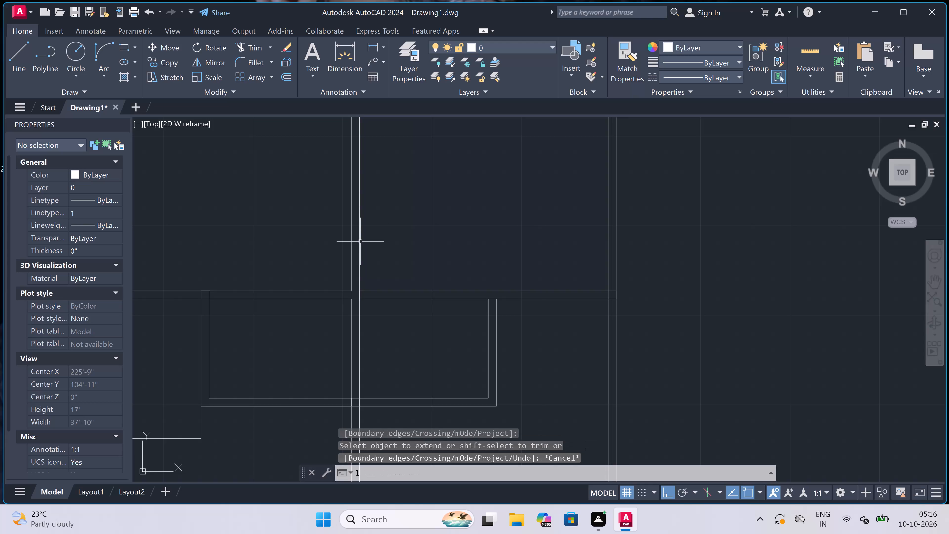
key("space")
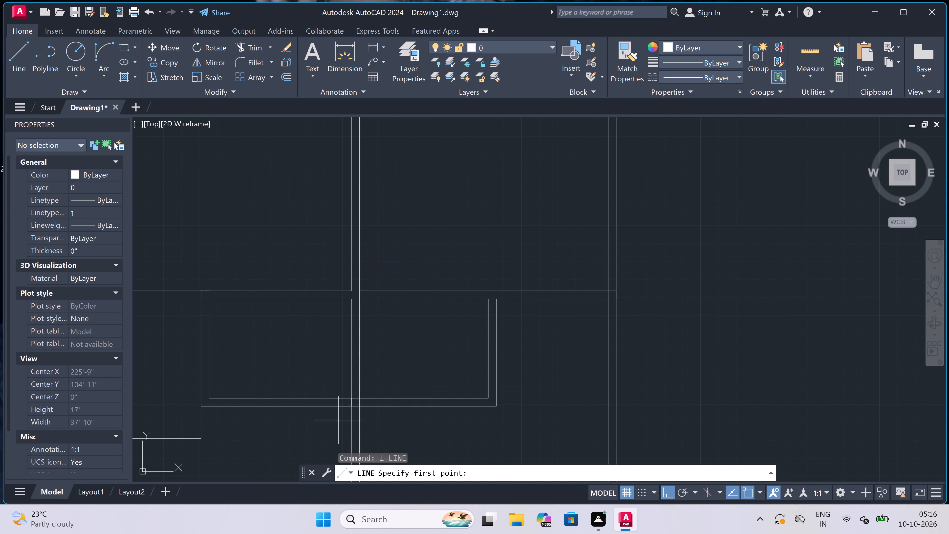
left_click(360, 398)
key("4")
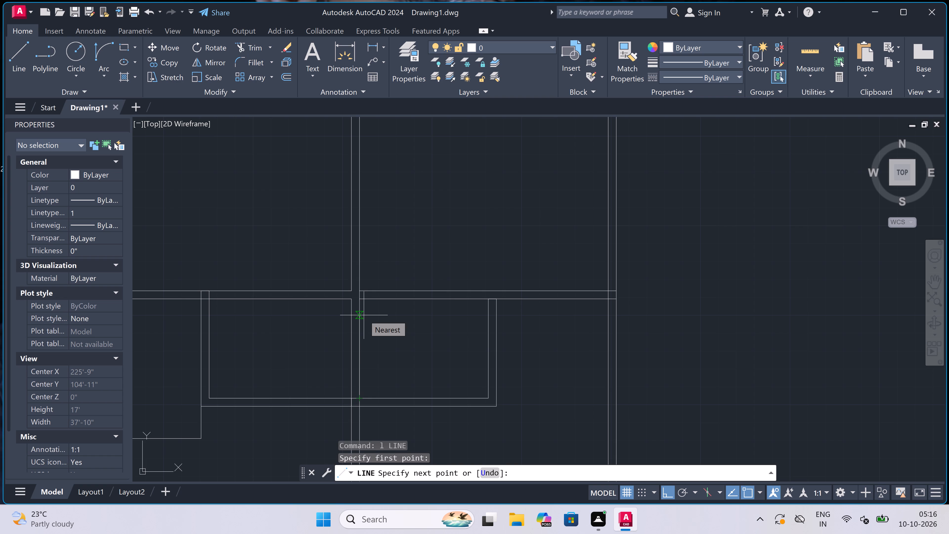
type("'7")
type("\"")
key("space")
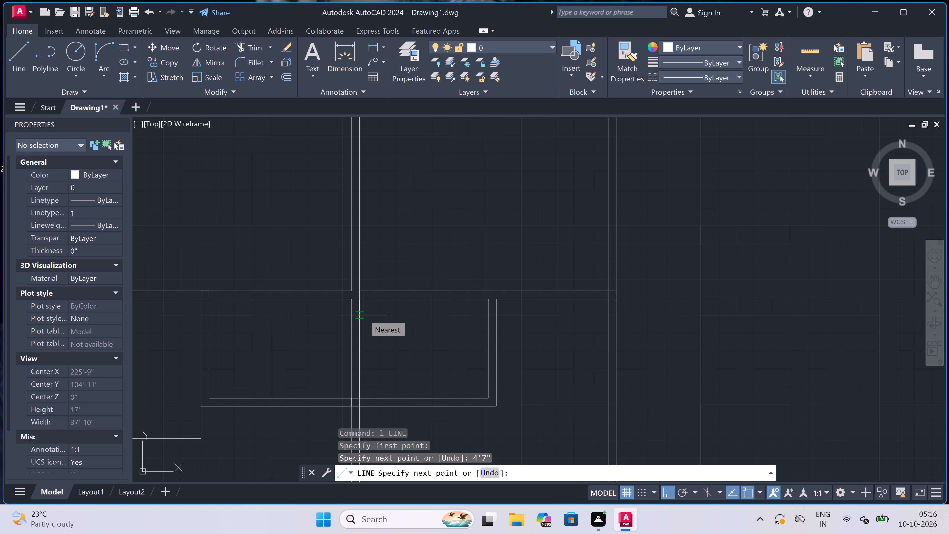
scroll(516, 295, "up", 1)
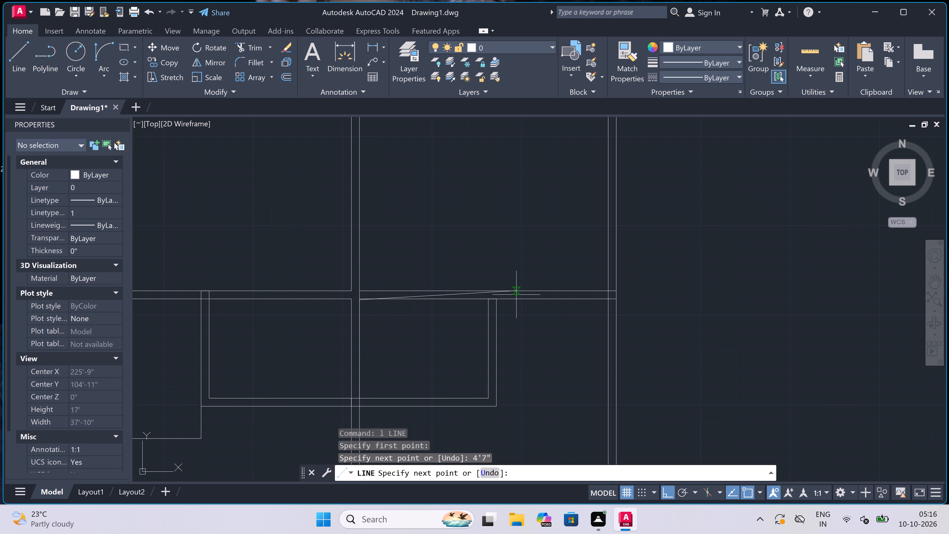
scroll(516, 295, "up", 1)
scroll(516, 295, "down", 2)
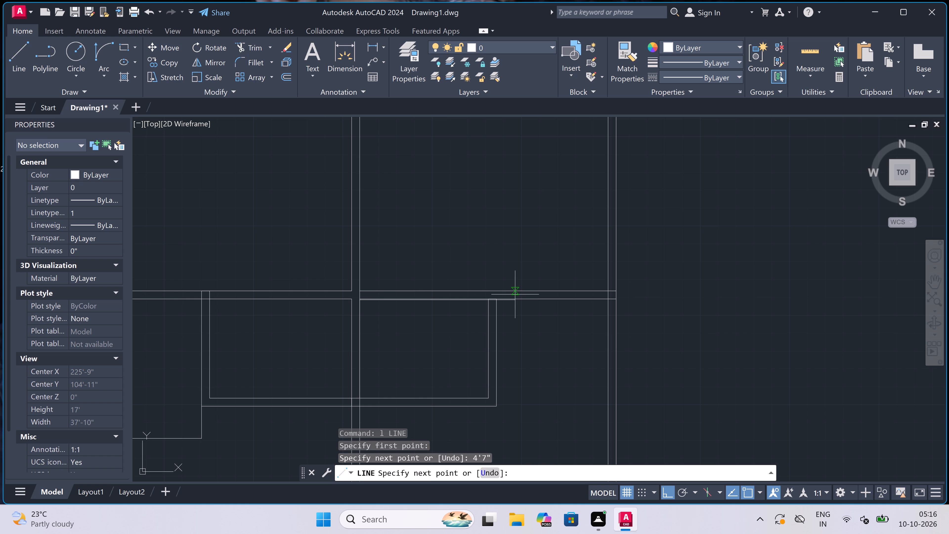
key("Escape")
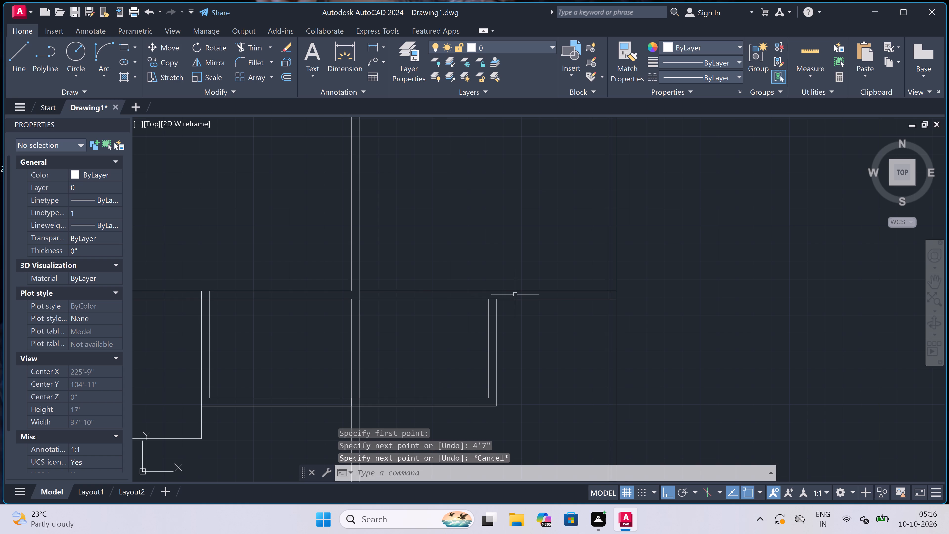
Draw a line from the inner south line north along the vertical partition's west face, 5' and another 4.5".
key("space")
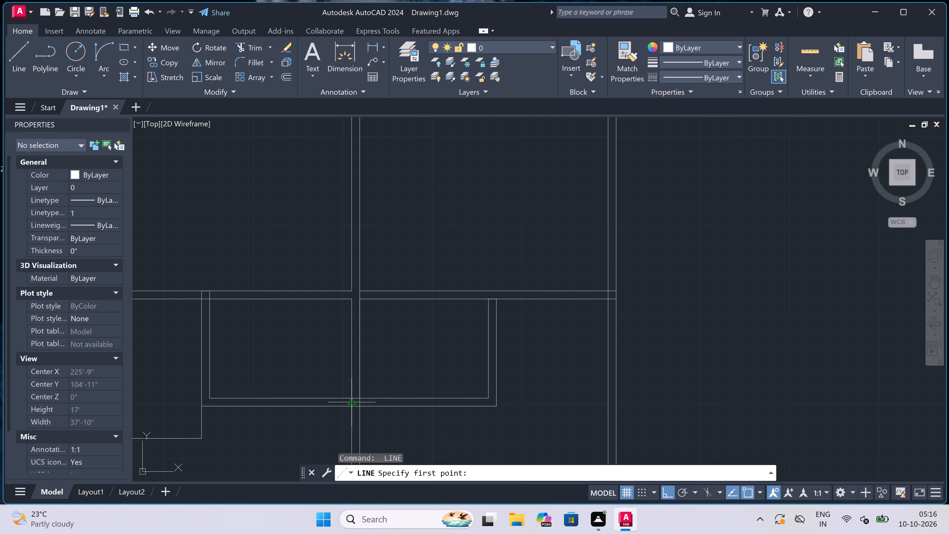
scroll(349, 395, "up", 2)
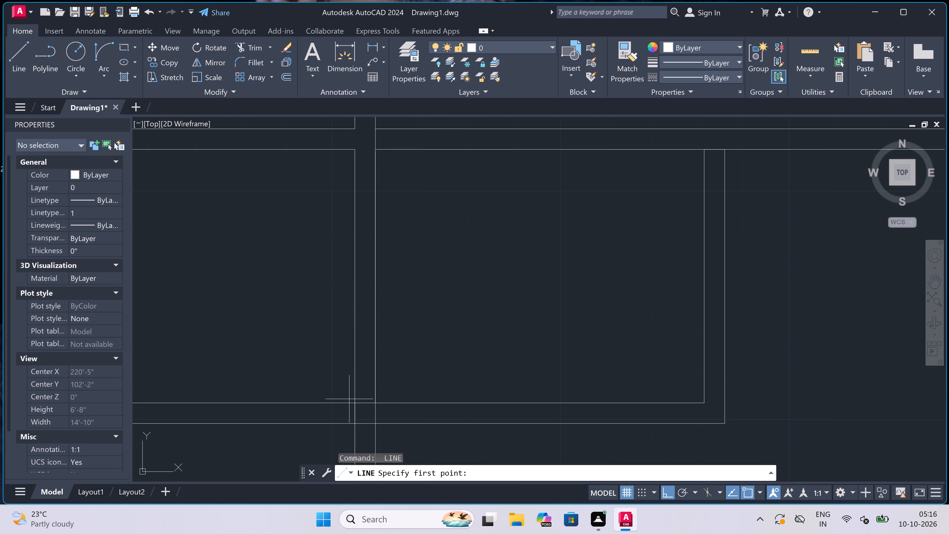
left_click(354, 402)
type("5'")
key("space")
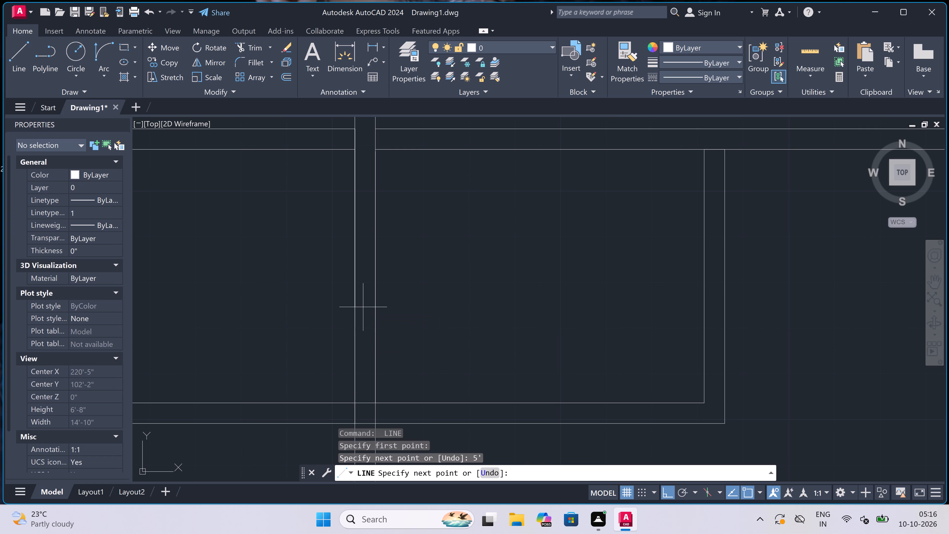
scroll(363, 307, "down", 4)
scroll(309, 260, "up", 3)
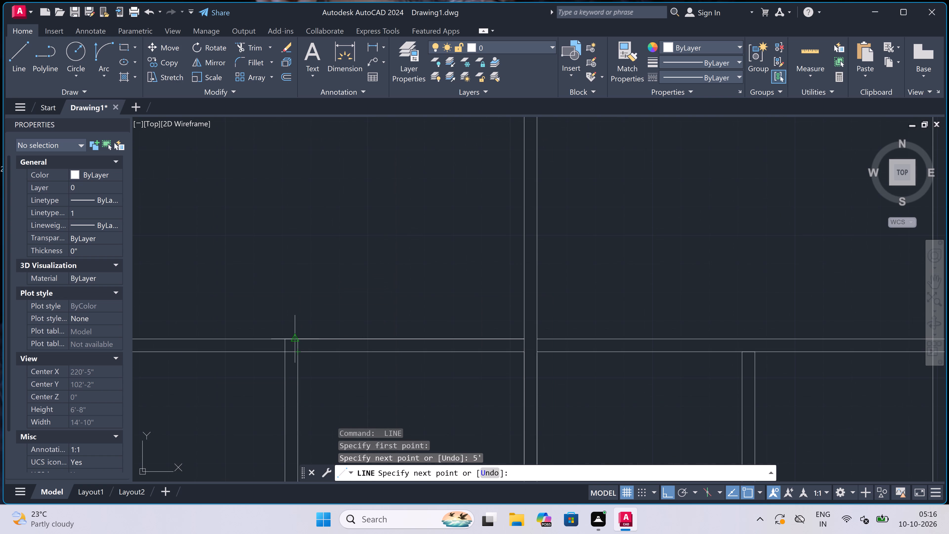
scroll(527, 319, "up", 2)
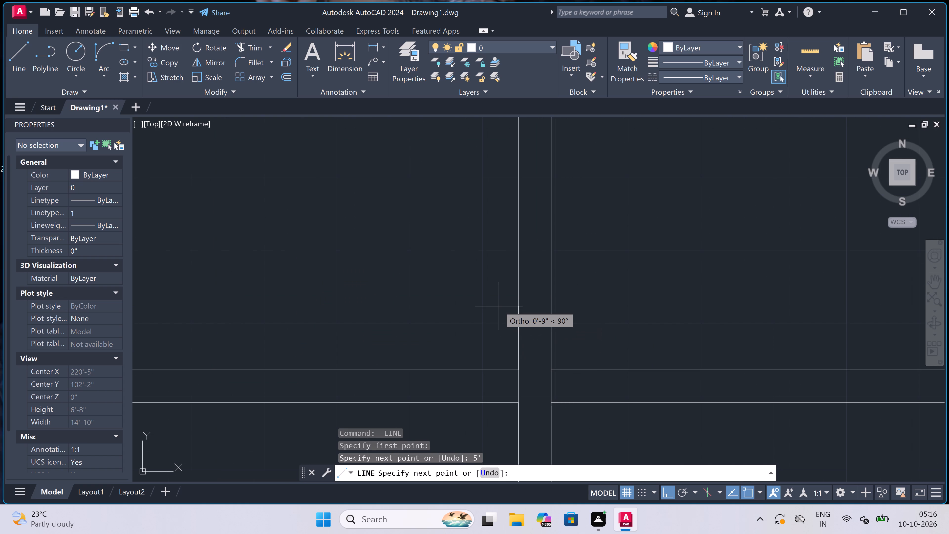
key("4")
type(".5")
type("\"")
key("space")
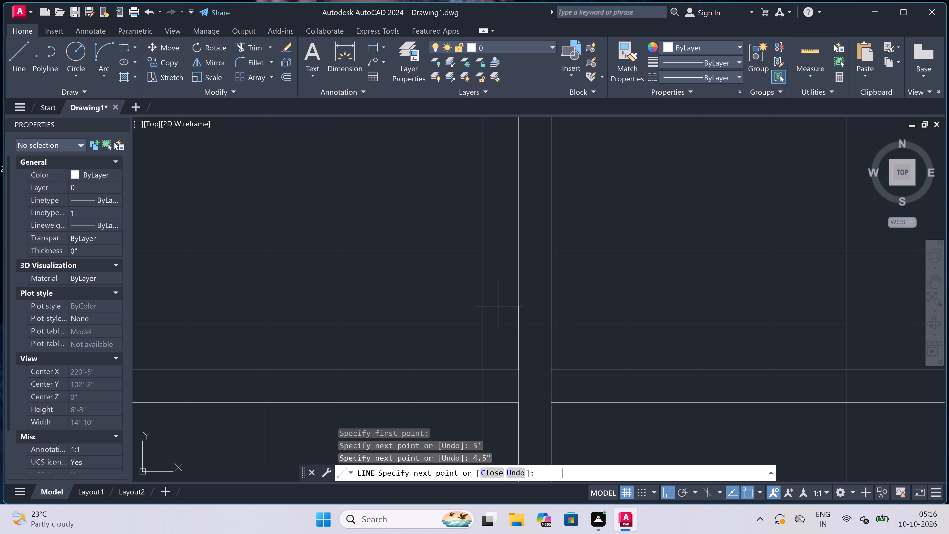
Continue the line west to align with the small room's outer west face and south to the cross partition's north face.
scroll(454, 306, "down", 3)
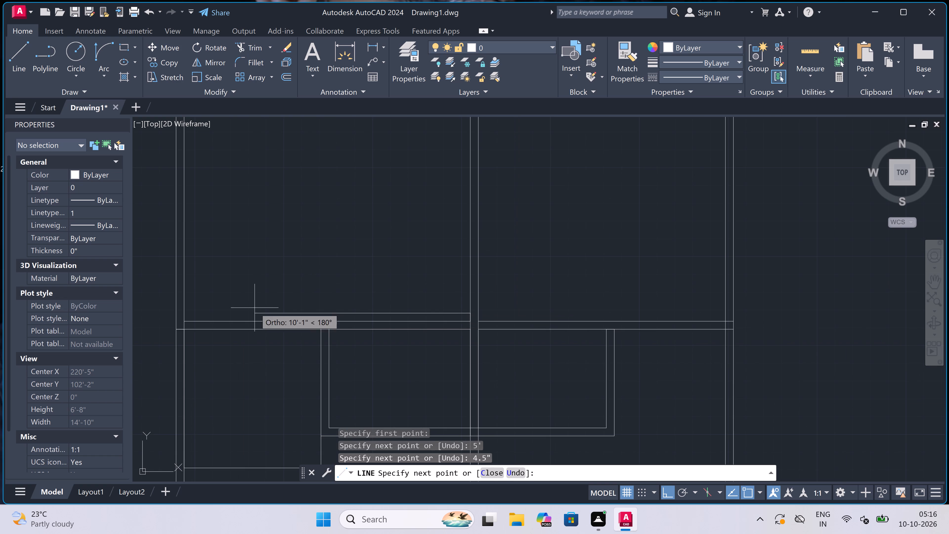
scroll(325, 310, "up", 3)
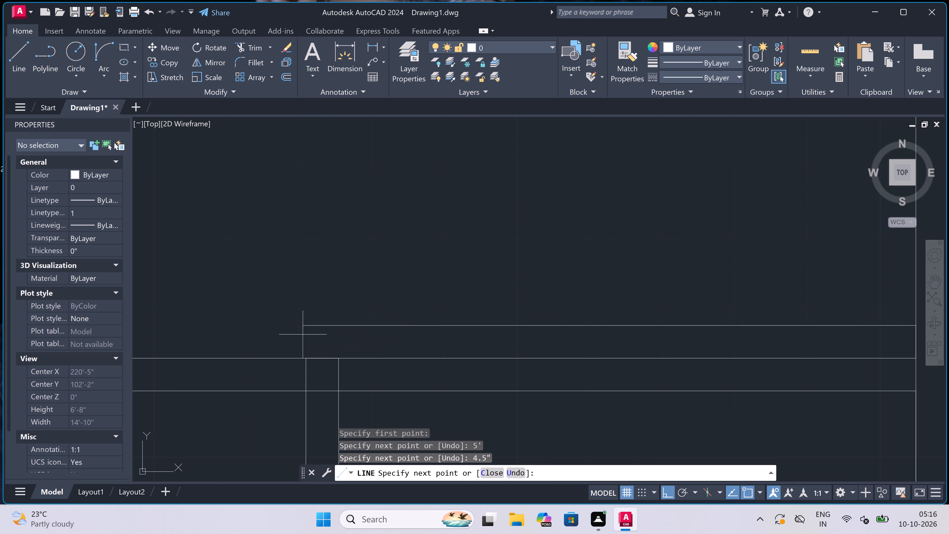
left_click(306, 323)
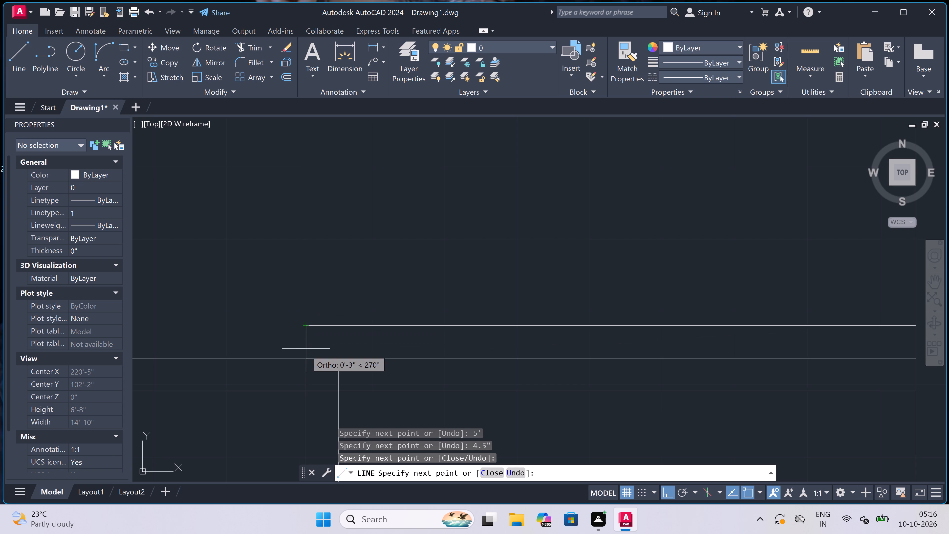
left_click(305, 355)
key("Escape")
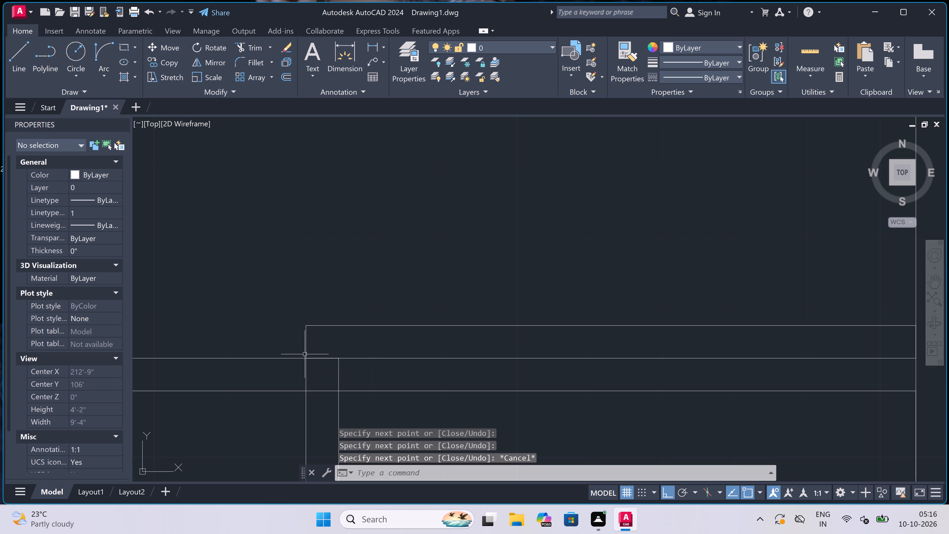
Trim the cross partition's south face line where it crosses the western small room.
scroll(305, 354, "down", 3)
scroll(439, 363, "up", 1)
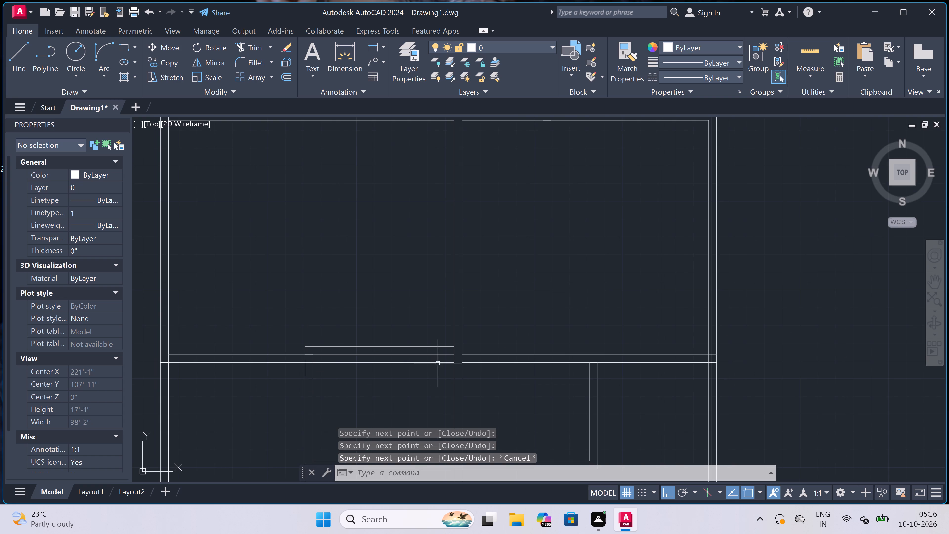
scroll(439, 363, "up", 1)
scroll(454, 360, "down", 1)
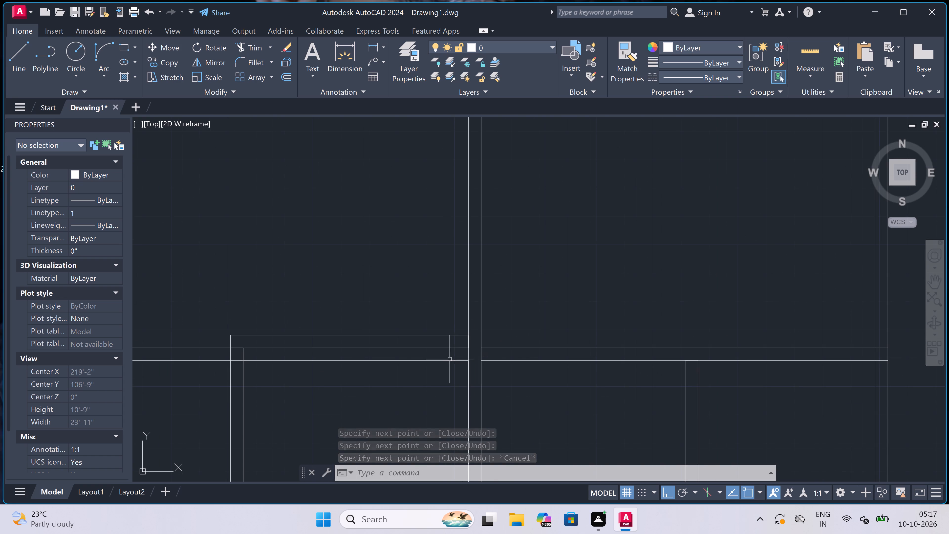
scroll(429, 352, "down", 1)
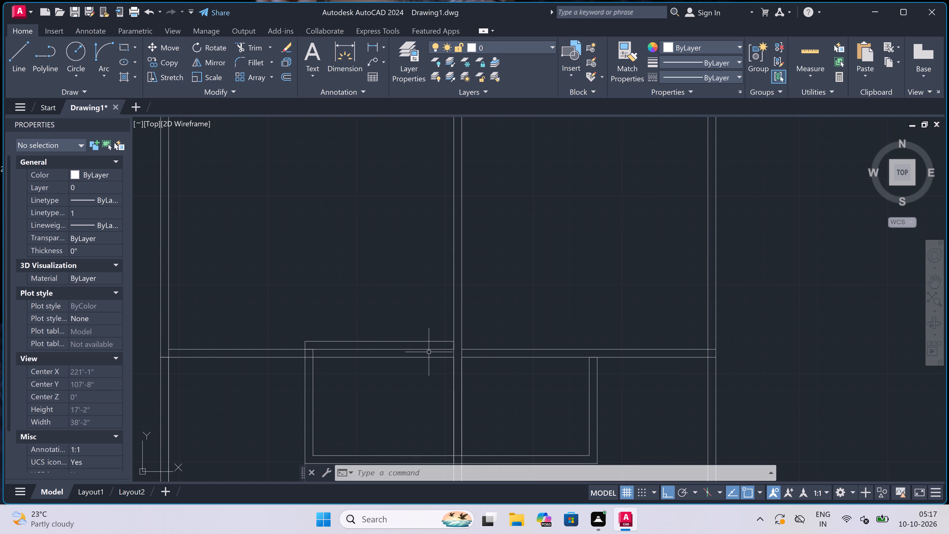
left_click(429, 352)
left_click(400, 375)
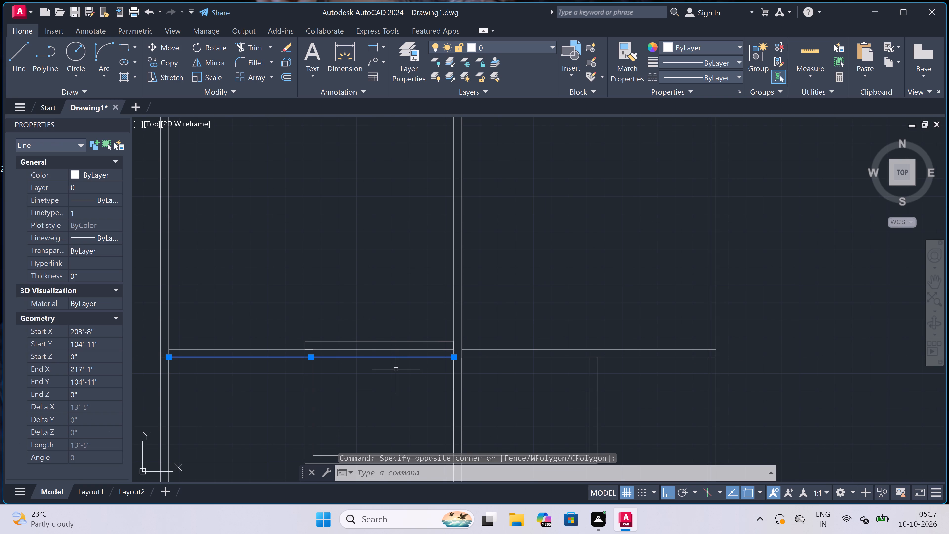
key("Escape")
type("tr")
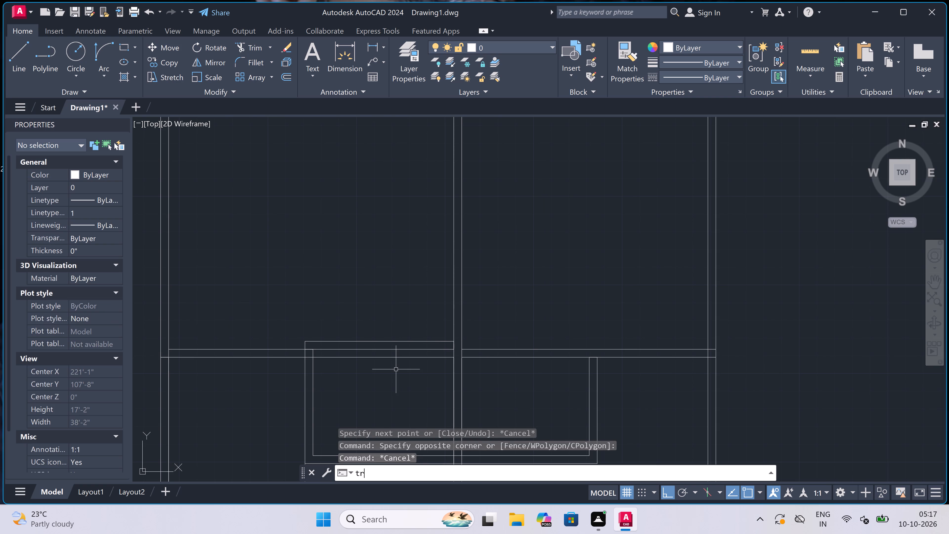
key("space")
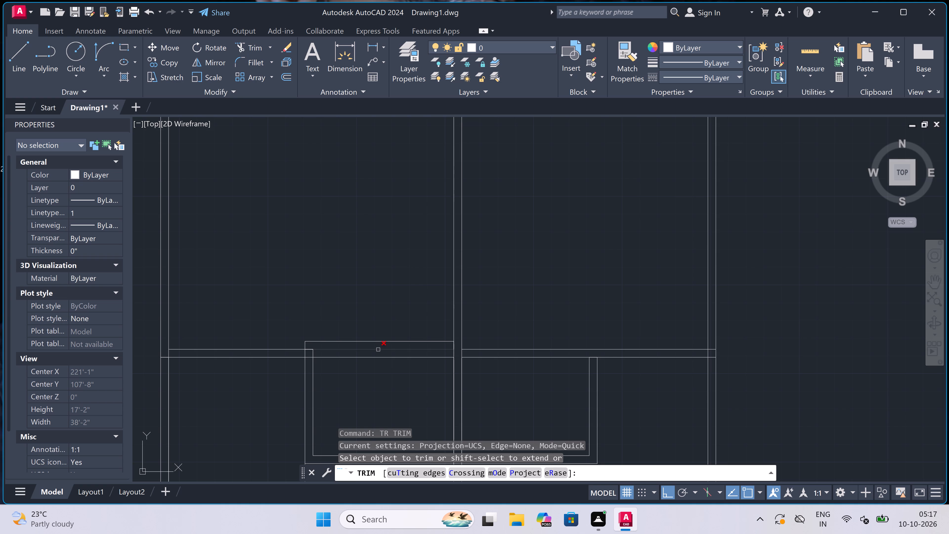
left_click(374, 356)
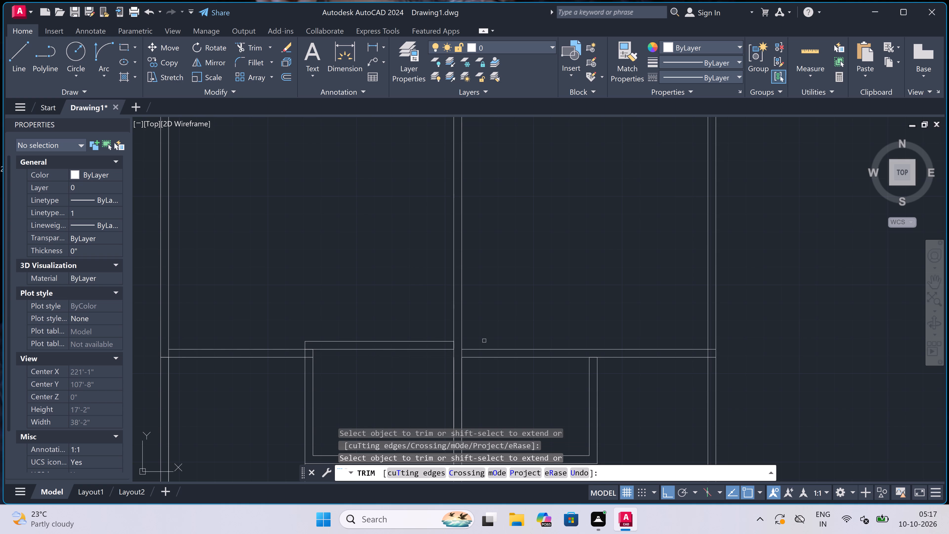
Trim the vertical partition's west and east face segments within the wall thicknesses at the fifth cross partition junction.
scroll(458, 345, "up", 4)
left_click(458, 345)
left_click(395, 340)
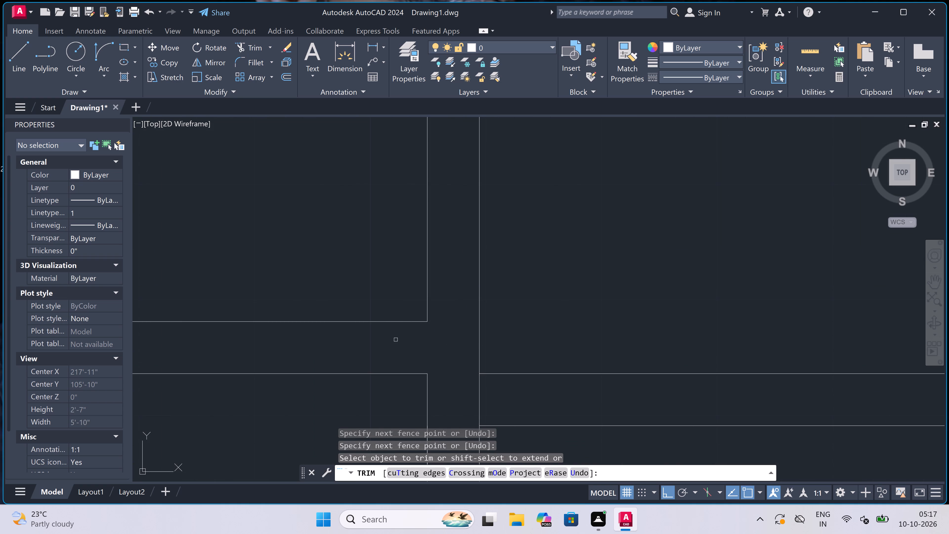
left_click(460, 401)
left_click(509, 395)
scroll(467, 326, "down", 2)
Trim the overlapping wall lines where the cross partition meets the western small room's northwest corner.
scroll(467, 326, "down", 3)
scroll(311, 331, "up", 3)
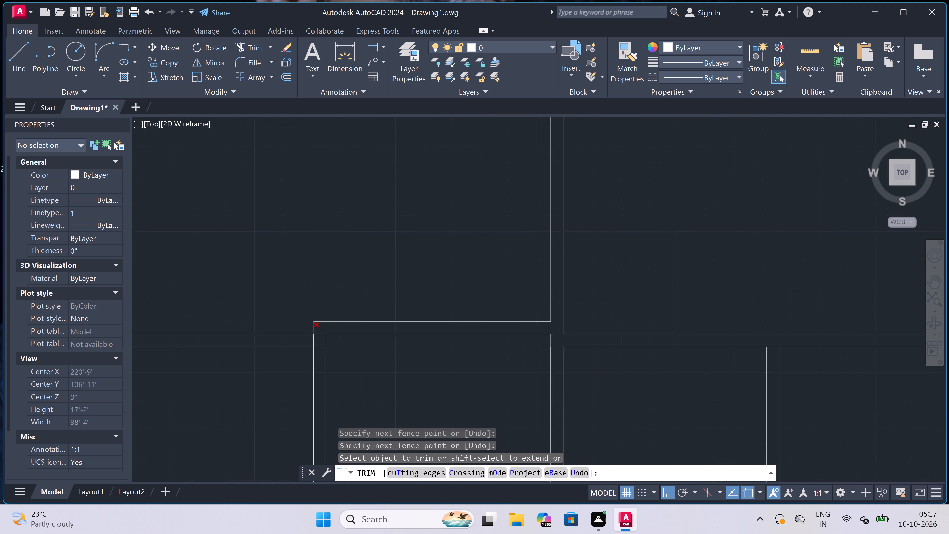
left_click(327, 329)
left_click(327, 401)
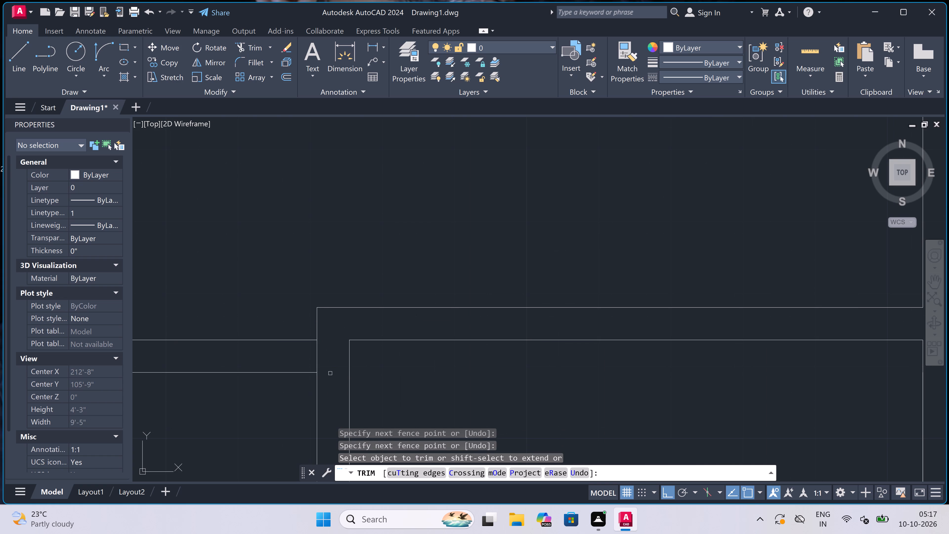
scroll(324, 348, "down", 4)
scroll(324, 348, "up", 3)
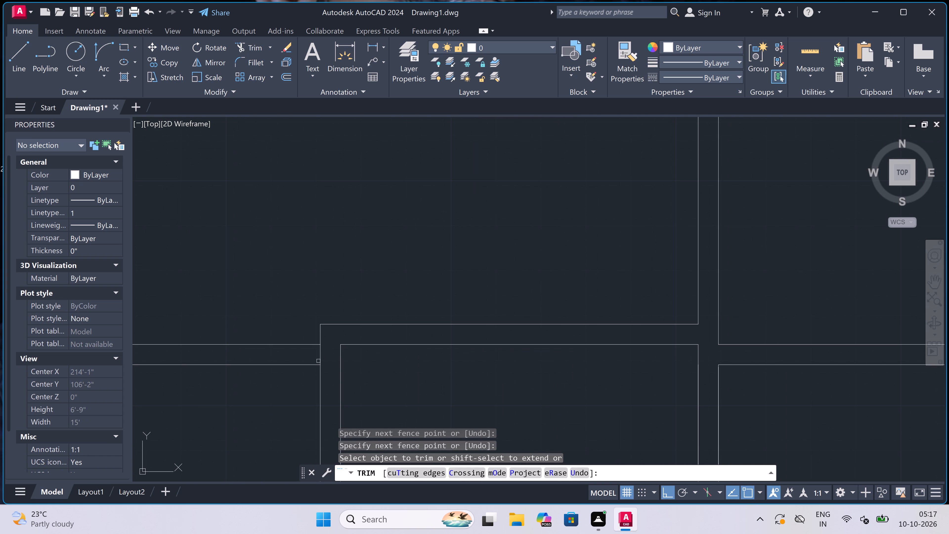
left_click(319, 355)
left_click(320, 355)
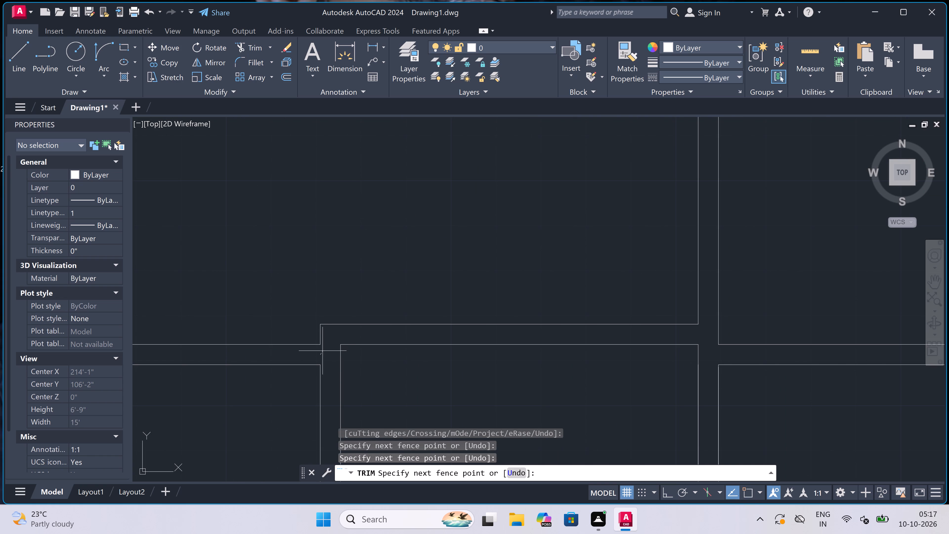
left_click(330, 341)
Trim the apartment west wall's inner face line between the cross partition's two faces.
scroll(330, 341, "down", 6)
scroll(305, 340, "up", 1)
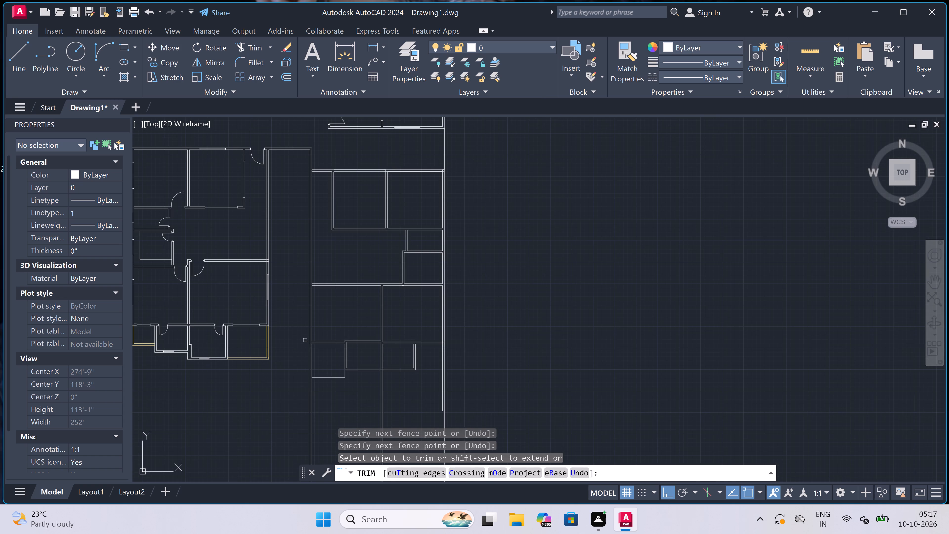
scroll(313, 343, "up", 6)
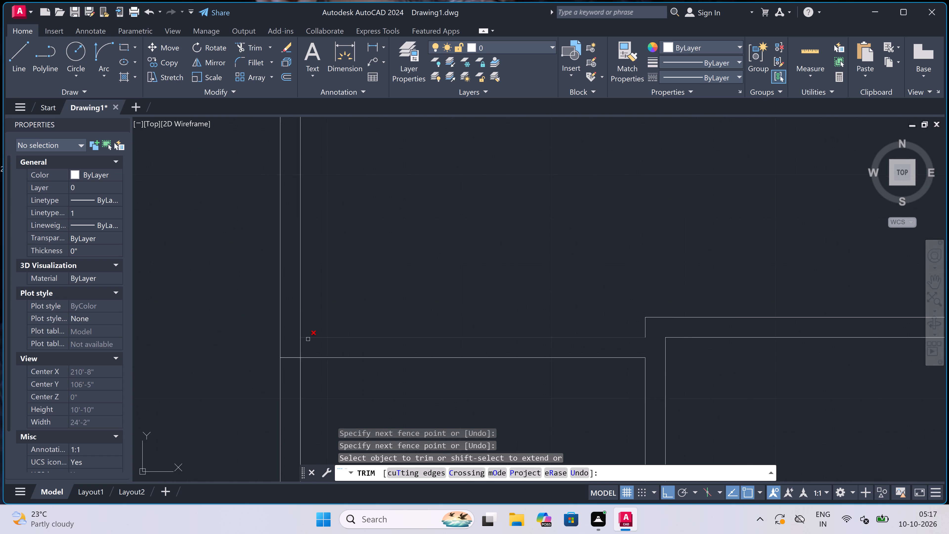
left_click(289, 350)
left_click(309, 351)
scroll(315, 337, "down", 4)
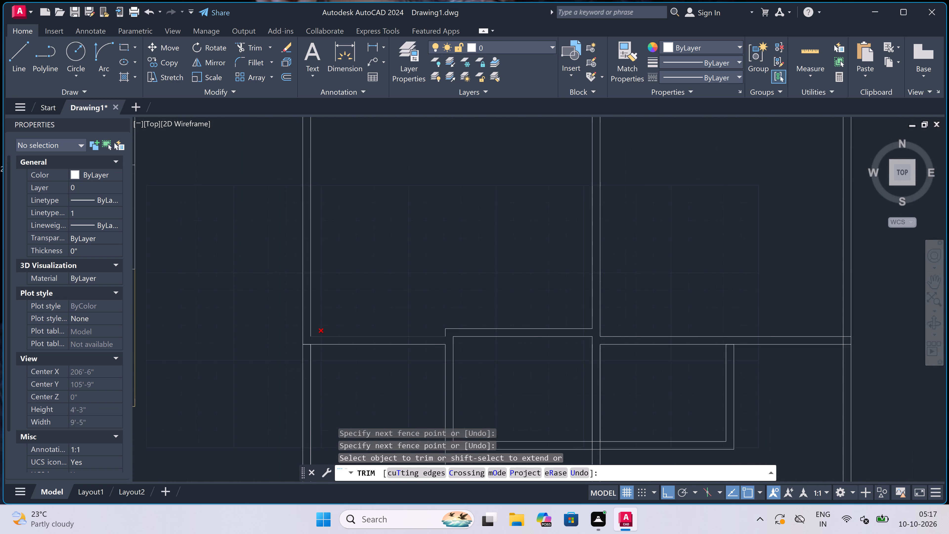
Trim the west wall's face lines south of the cross partition and the horizontal line west of the small rooms.
scroll(311, 342, "down", 2)
scroll(311, 363, "up", 2)
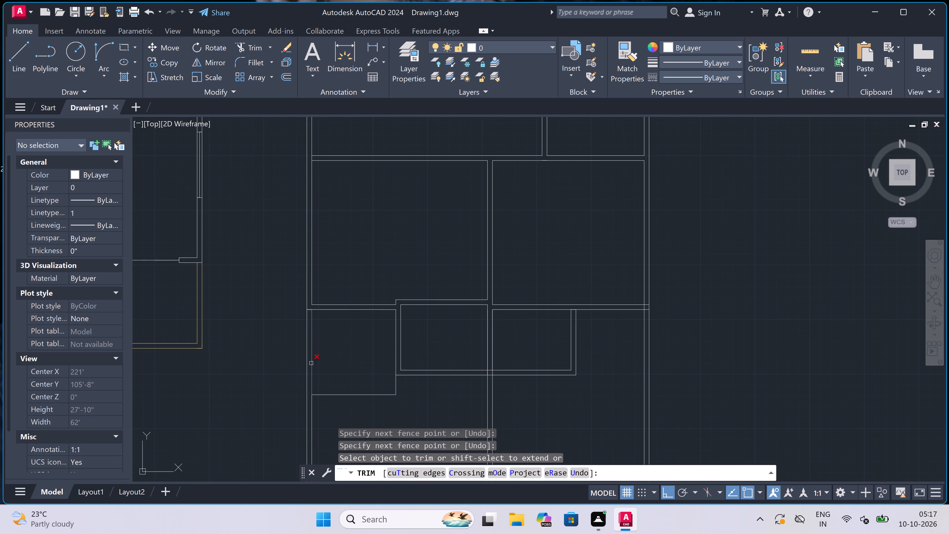
left_click(320, 351)
left_click(293, 358)
left_click(331, 357)
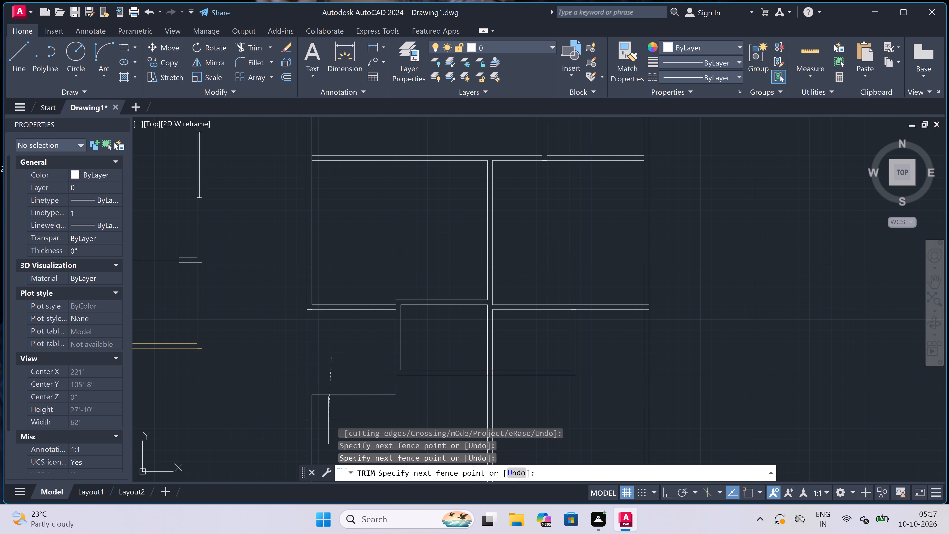
left_click(328, 421)
Trim away the vertical stub below the western small room's southwest corner and the leftover west wall line farther south.
scroll(327, 396, "down", 4)
scroll(352, 394, "up", 3)
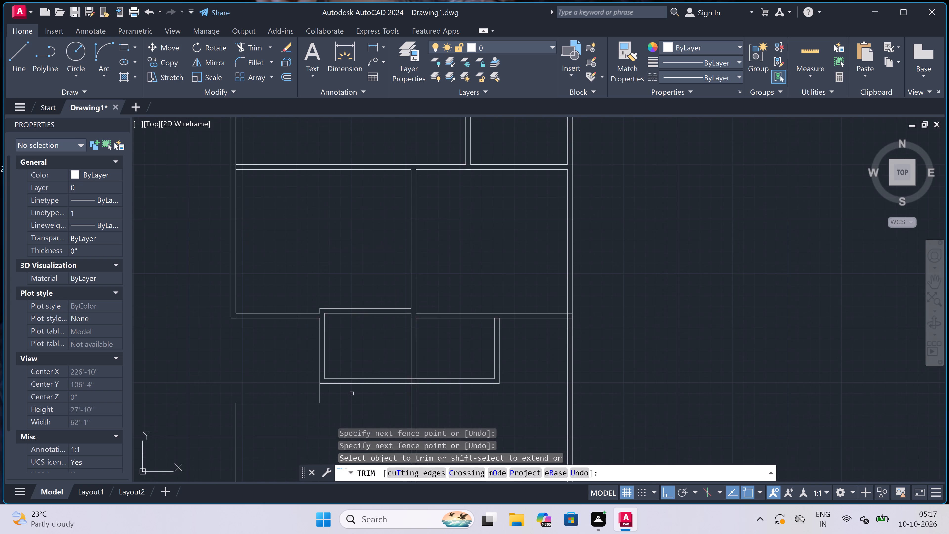
scroll(330, 392, "up", 2)
left_click(317, 392)
left_click(243, 381)
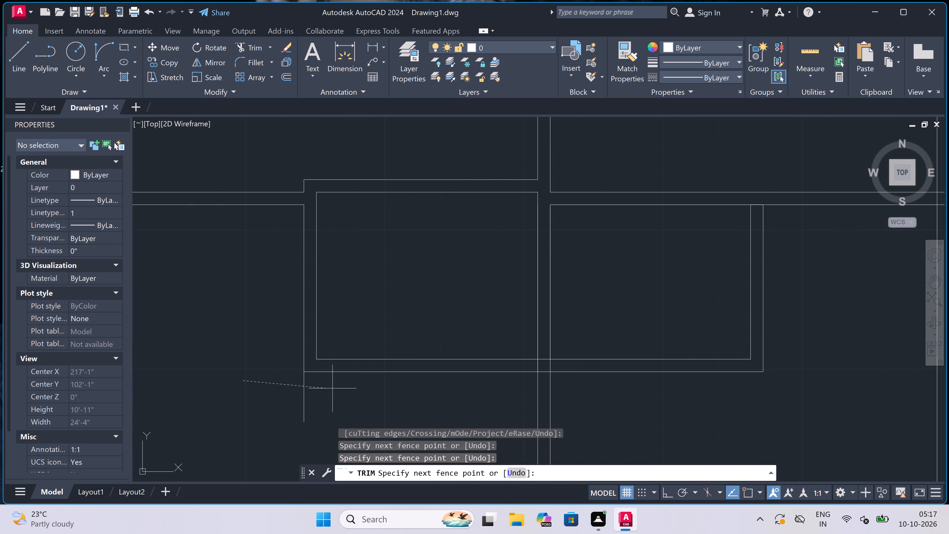
left_click(341, 390)
scroll(332, 341, "down", 6)
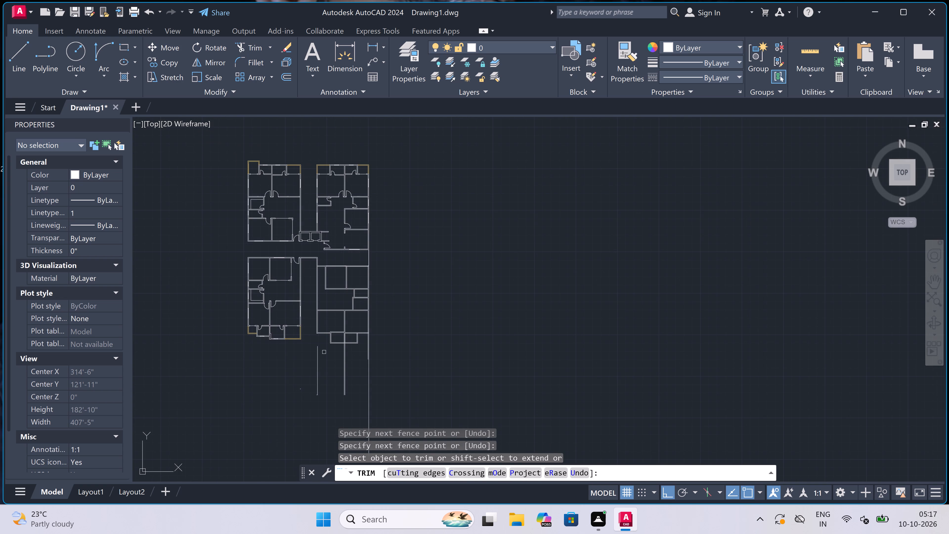
left_click(324, 353)
left_click(304, 368)
Trim both face lines of the vertical partition south of the small rooms' outer south wall.
scroll(344, 341, "up", 3)
left_click(339, 382)
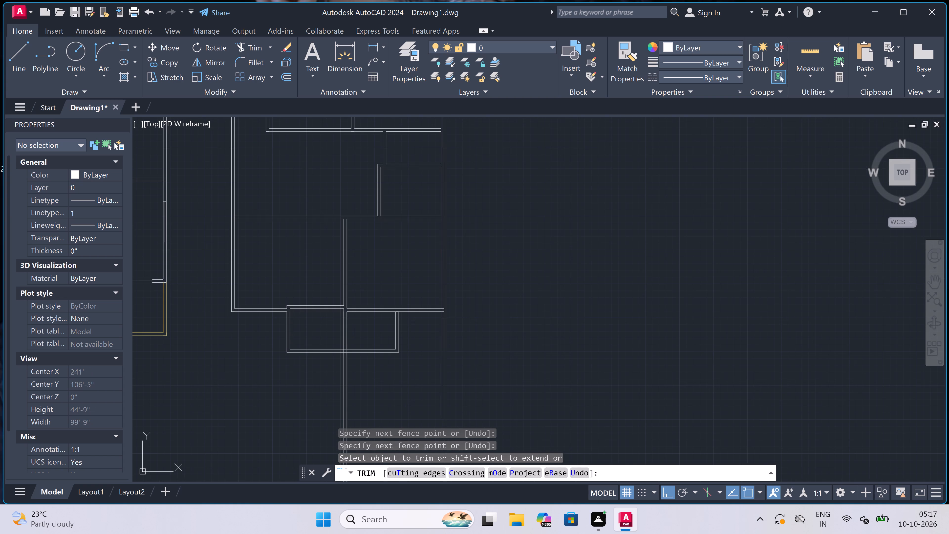
left_click(361, 384)
scroll(340, 342, "up", 4)
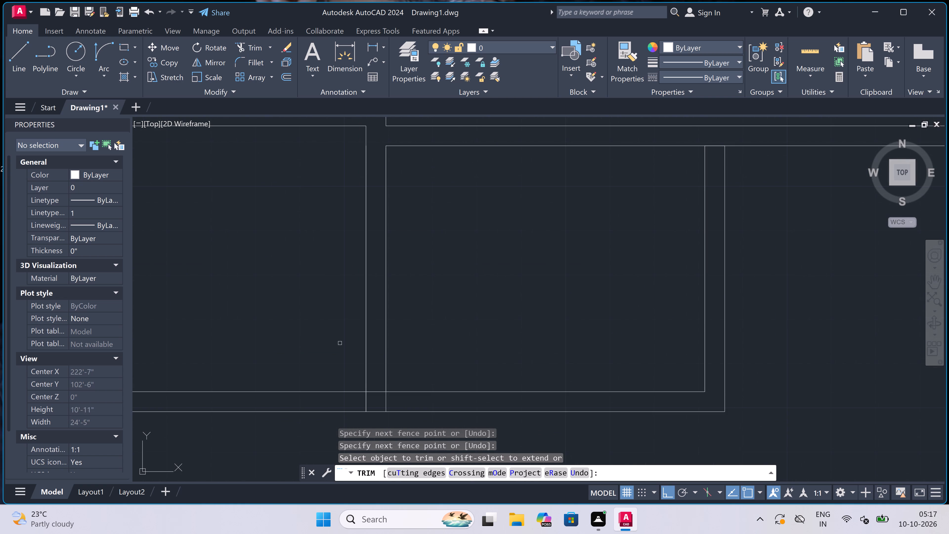
Trim the partition between the two small rooms out of their south wall and open the wall's inner face line across that junction.
scroll(375, 394, "up", 1)
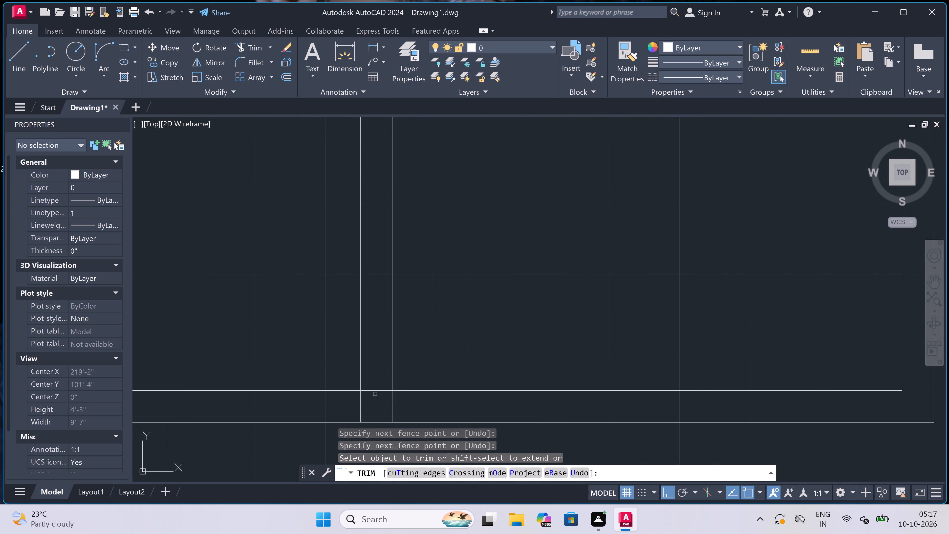
left_click_drag(403, 404, 401, 405)
left_click(339, 402)
left_click(365, 399)
left_click(369, 359)
scroll(369, 359, "down", 4)
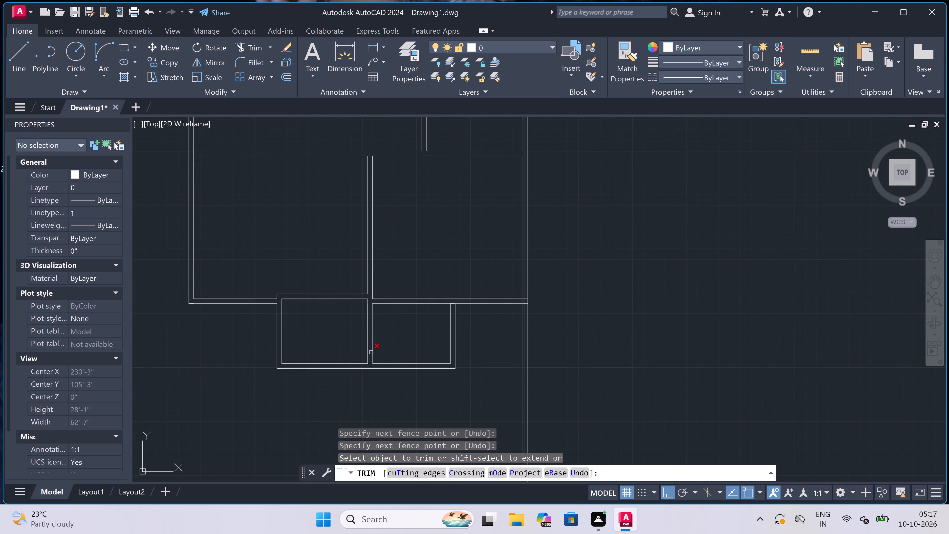
Trim the apartment east wall's face lines south of the fifth cross partition and the overlapping line ends inside that southeast corner.
left_click(543, 307)
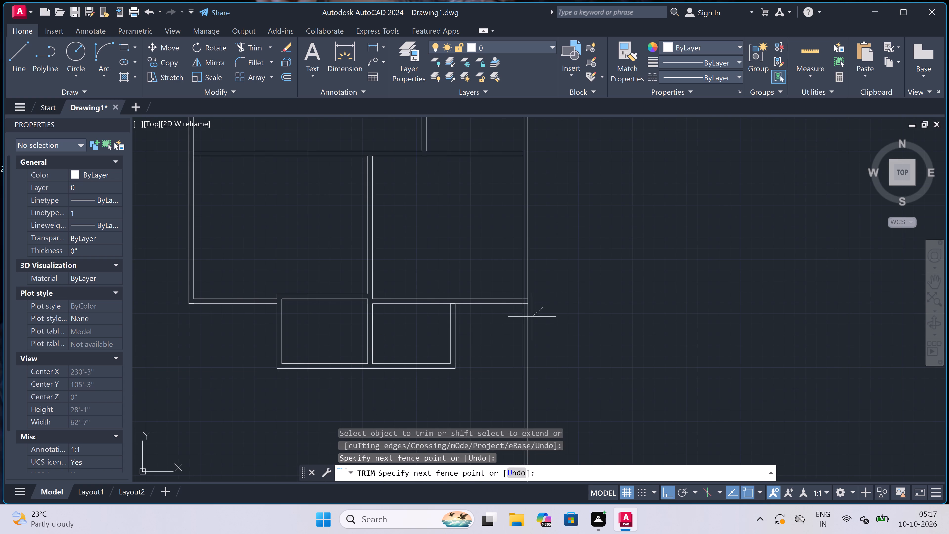
left_click(510, 329)
scroll(532, 289, "up", 4)
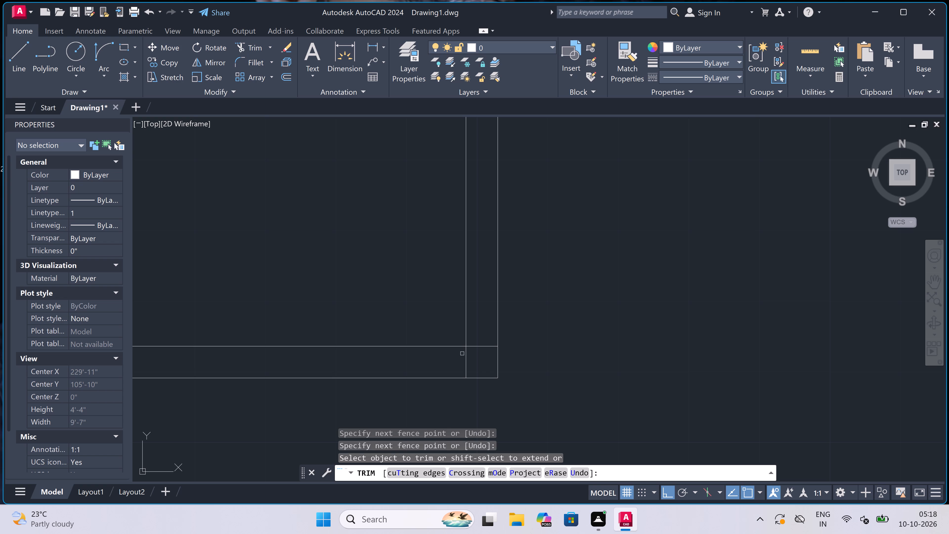
left_click(464, 362)
left_click(492, 335)
scroll(489, 335, "down", 4)
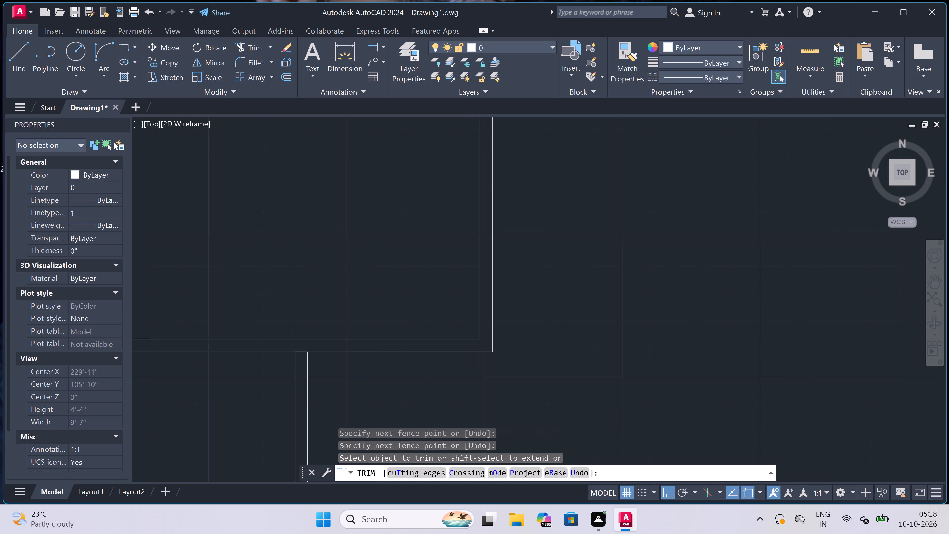
Trim the fifth cross partition's south face line between the two faces of the eastern small room's east wall.
scroll(417, 340, "up", 3)
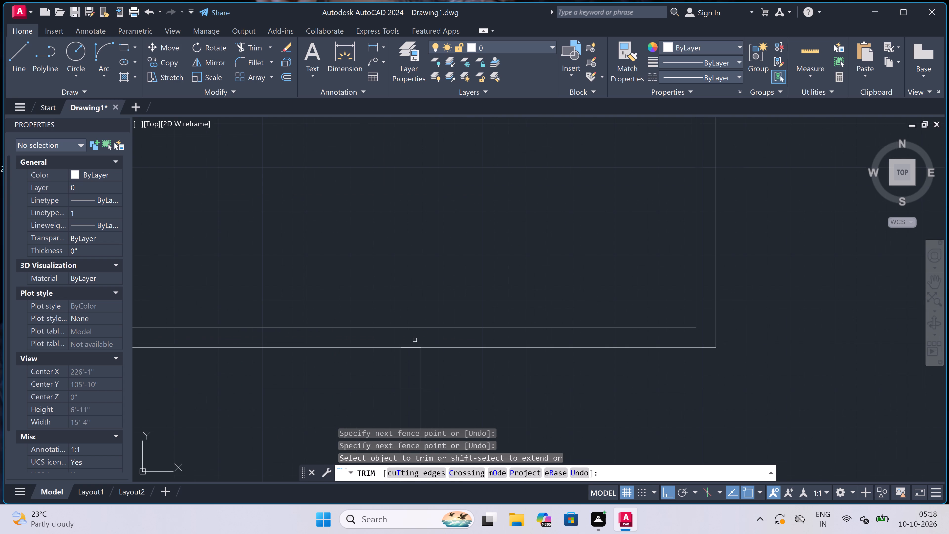
left_click(413, 341)
left_click(410, 356)
scroll(410, 340, "down", 5)
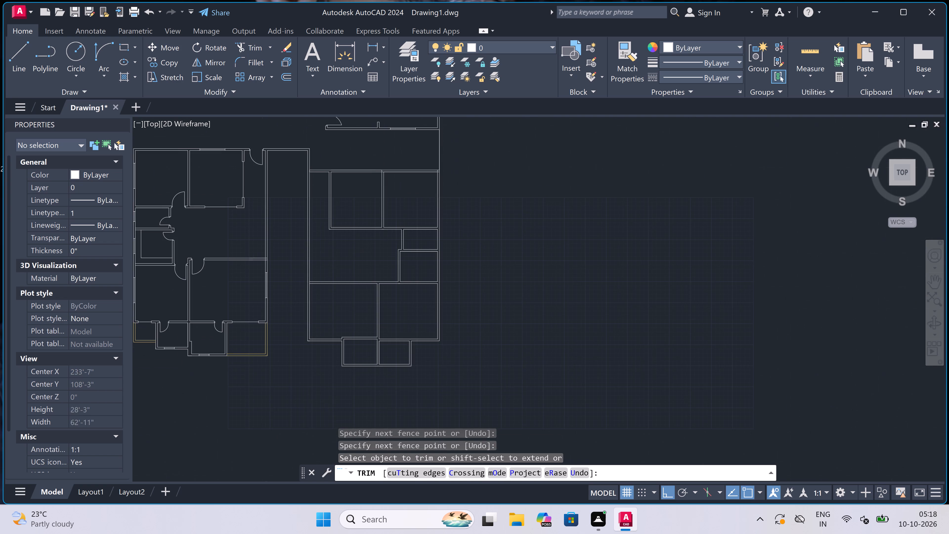
scroll(379, 348, "up", 1)
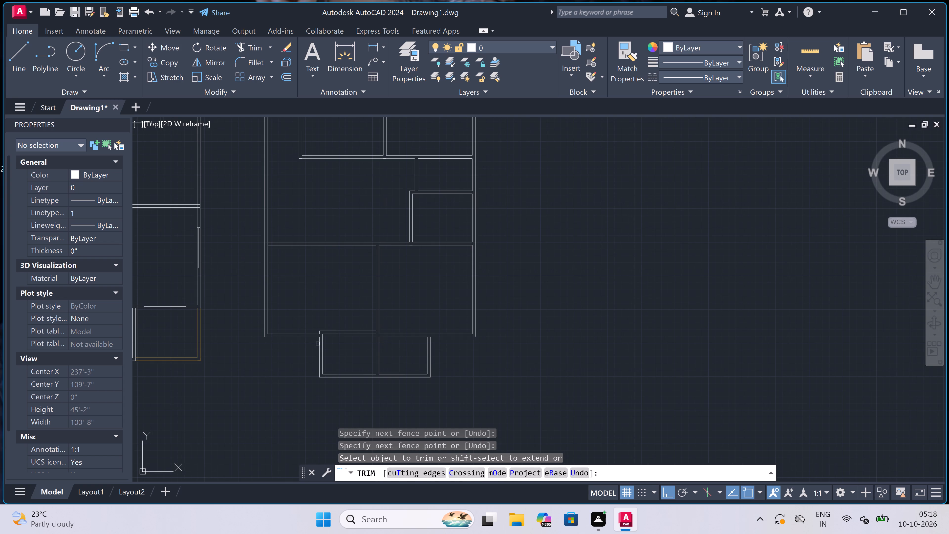
scroll(290, 326, "down", 1)
scroll(270, 261, "up", 1)
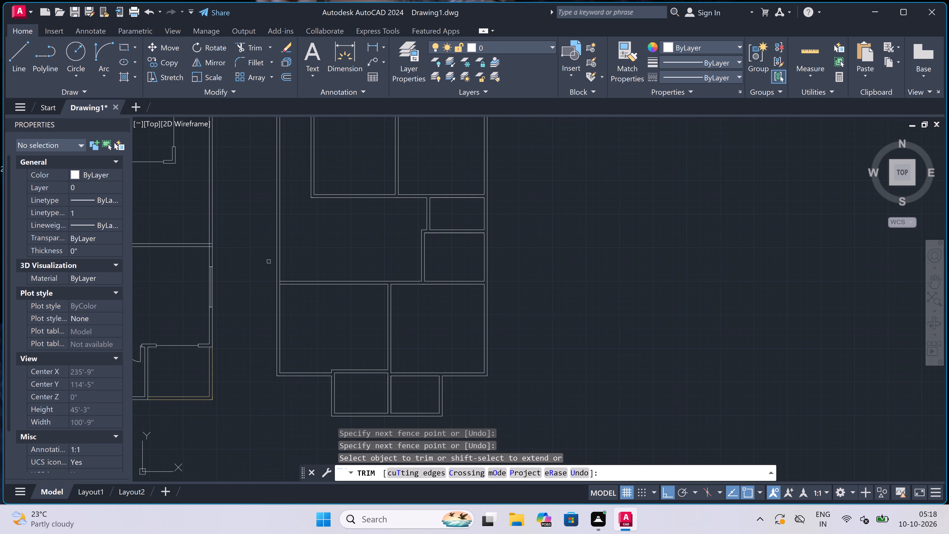
key("Escape")
Draw the southeast room's west door jamb across its north partition near the northwest corner, with a 2" stop and a 3' leaf southward.
type("l")
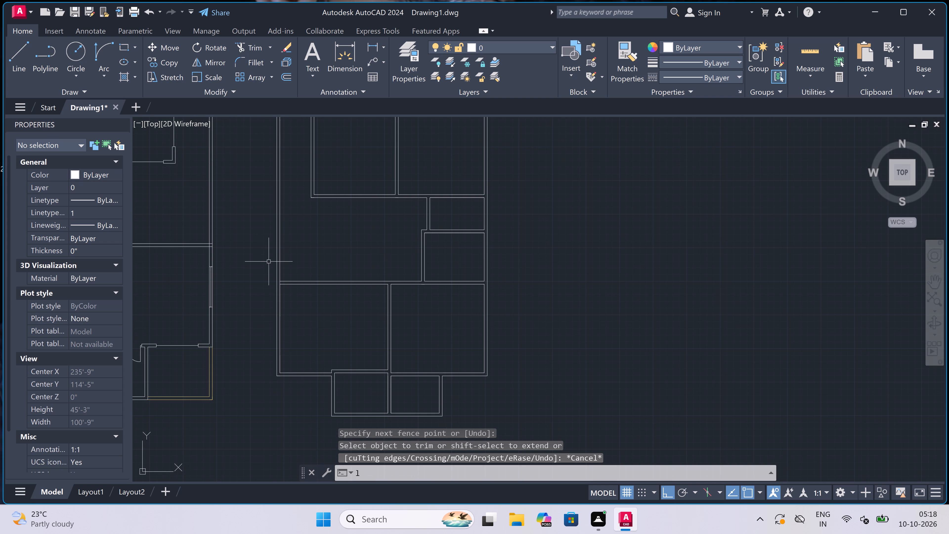
key("space")
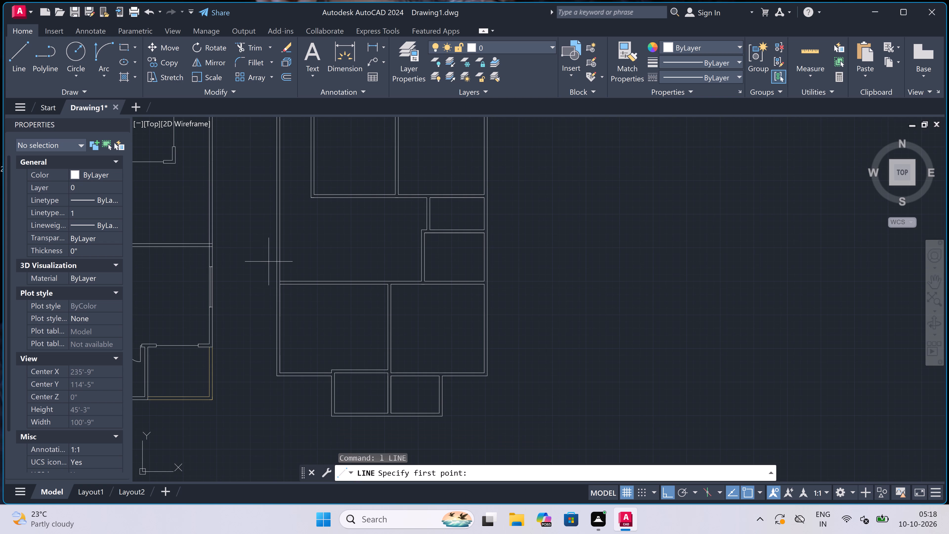
scroll(388, 277, "up", 3)
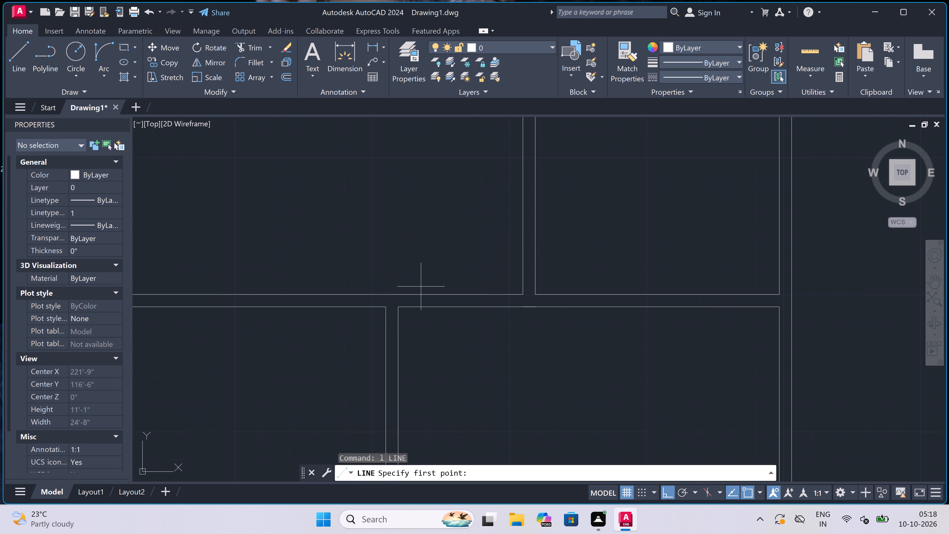
scroll(421, 287, "up", 2)
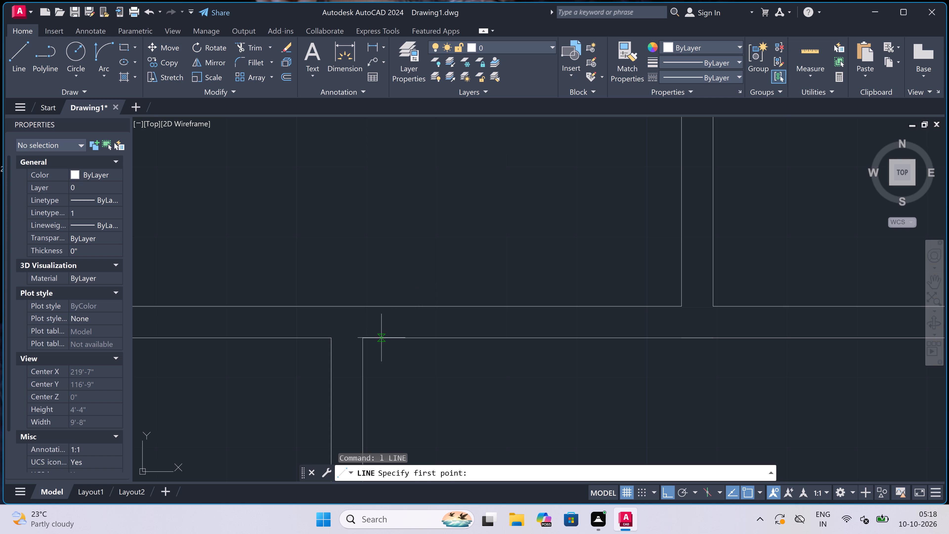
left_click(380, 340)
left_click(376, 308)
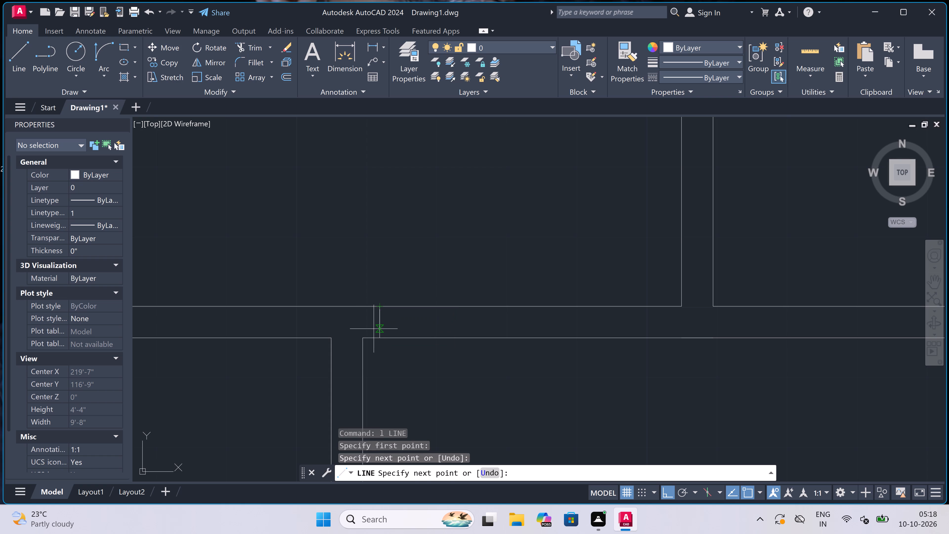
left_click(377, 324)
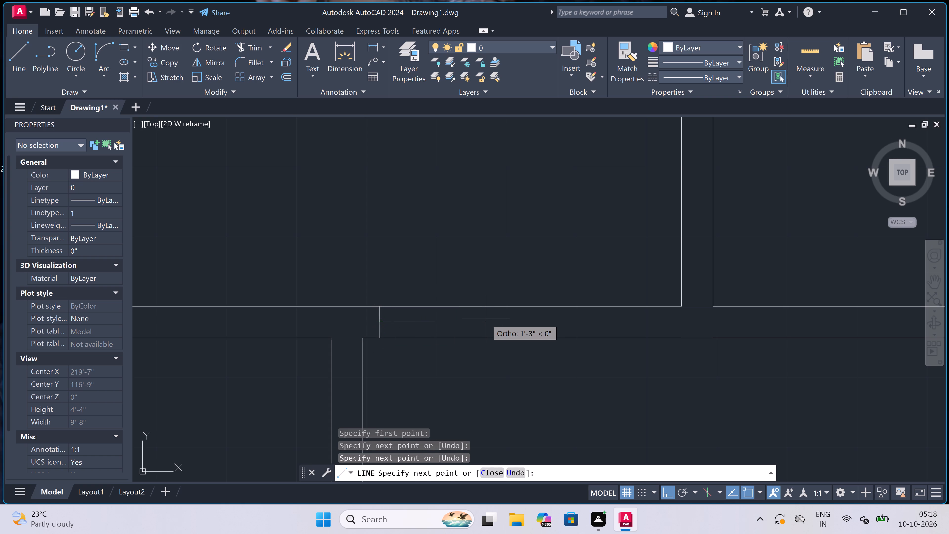
key("2")
type("\"")
key("space")
scroll(481, 314, "down", 2)
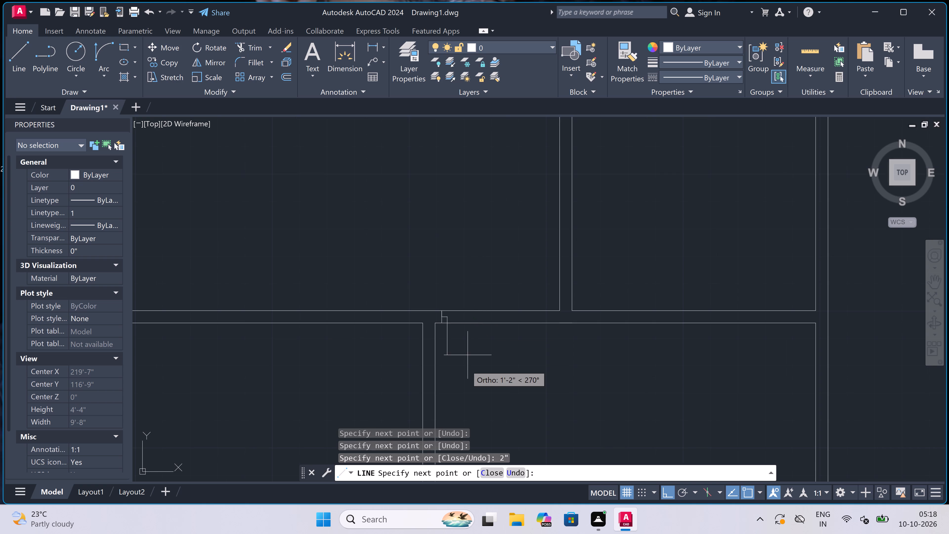
scroll(466, 367, "up", 1)
type("3'")
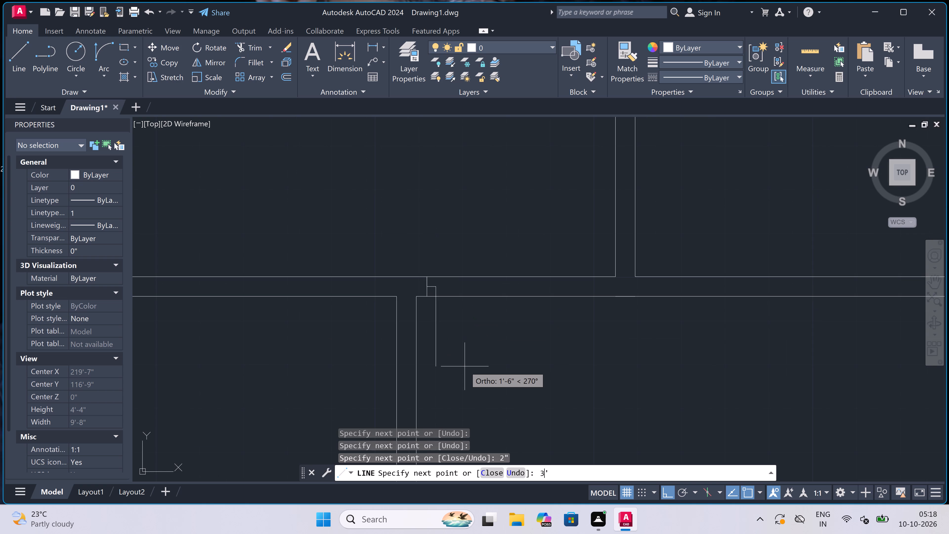
key("space")
key("Escape")
Draw the opposite jamb line across the same partition east of the door leaf, with a 2" stop pointing west from its midpoint.
key("space")
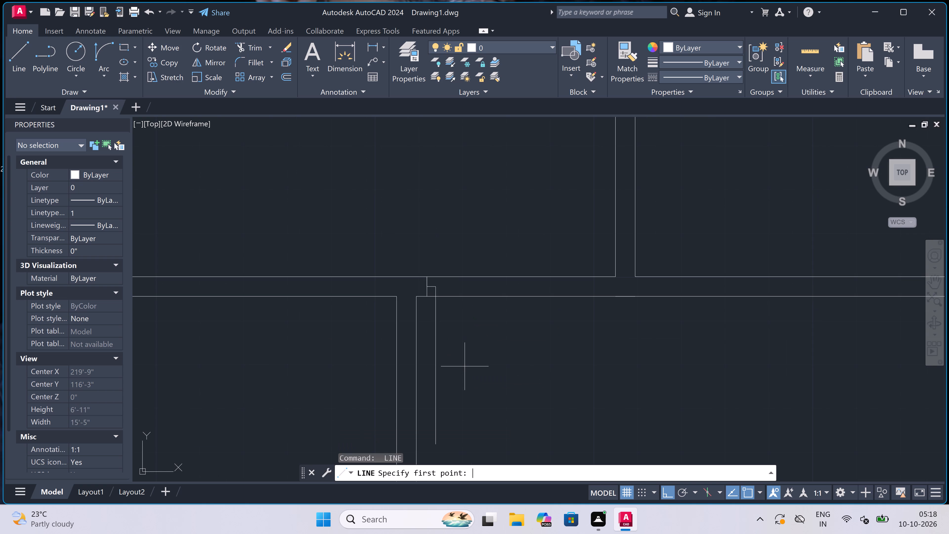
scroll(439, 246, "down", 3)
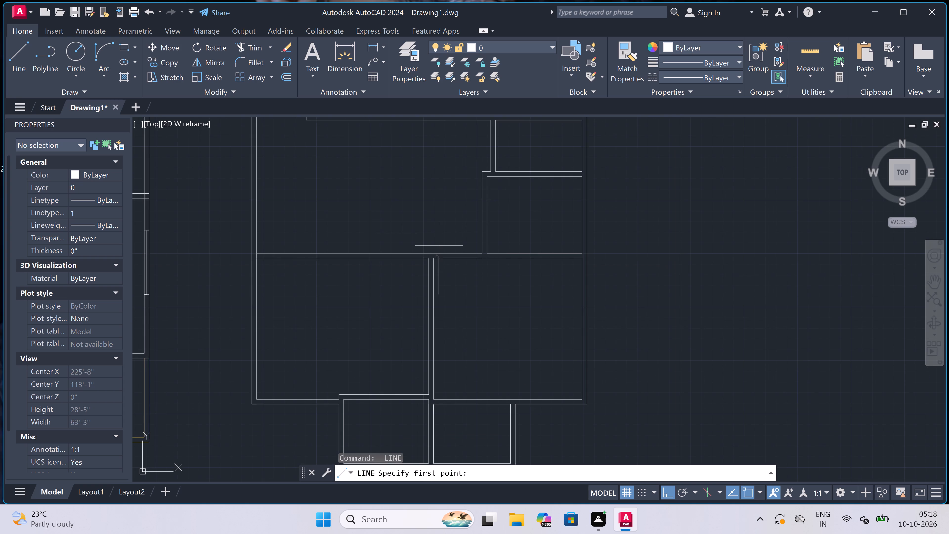
scroll(467, 272, "up", 3)
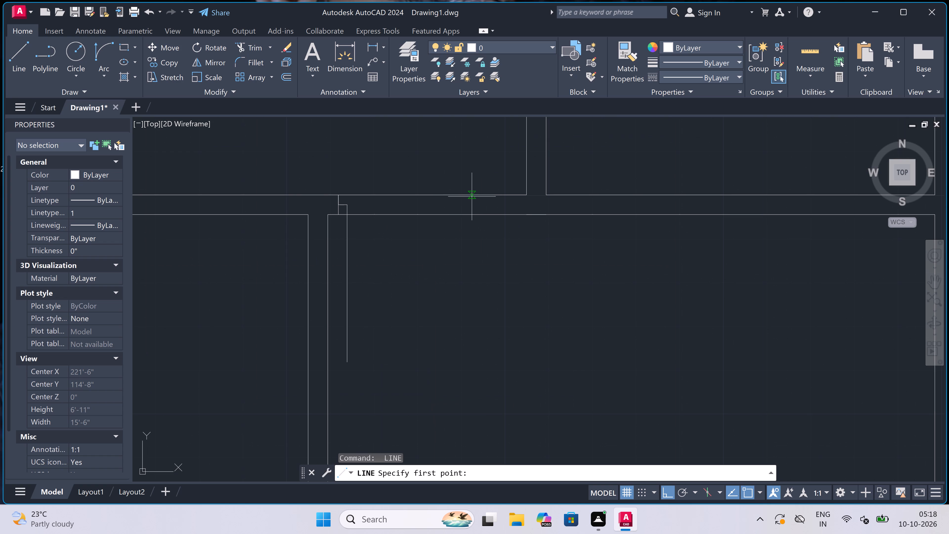
left_click(477, 195)
left_click(480, 209)
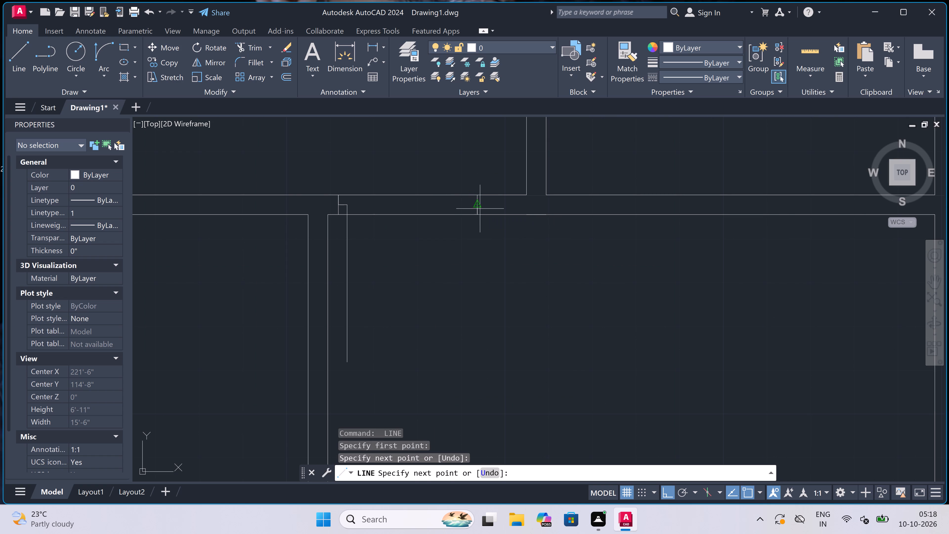
left_click(480, 205)
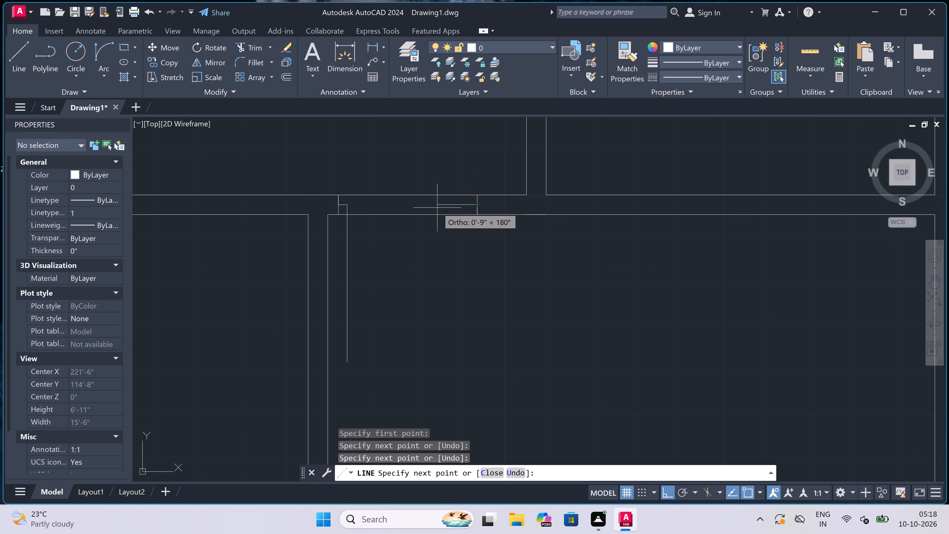
key("2")
type("\"")
key("space")
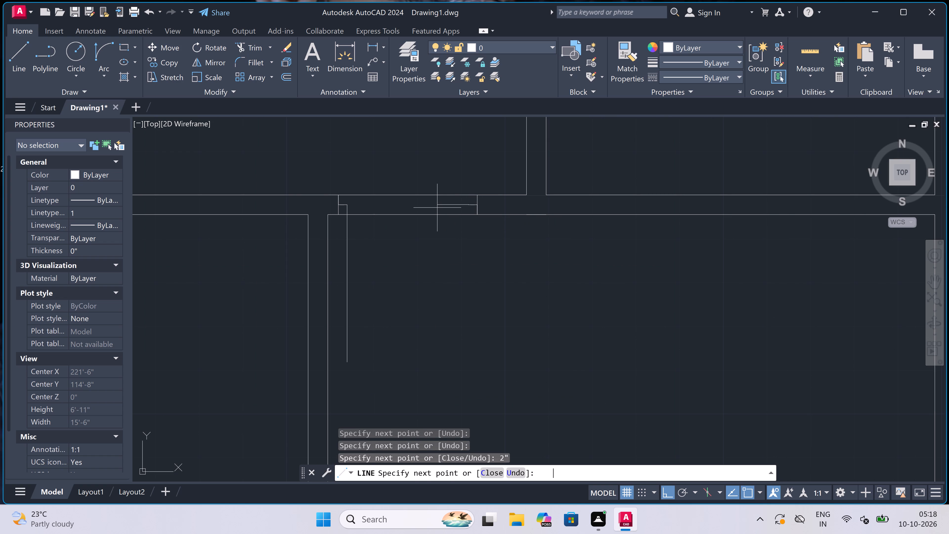
key("Escape")
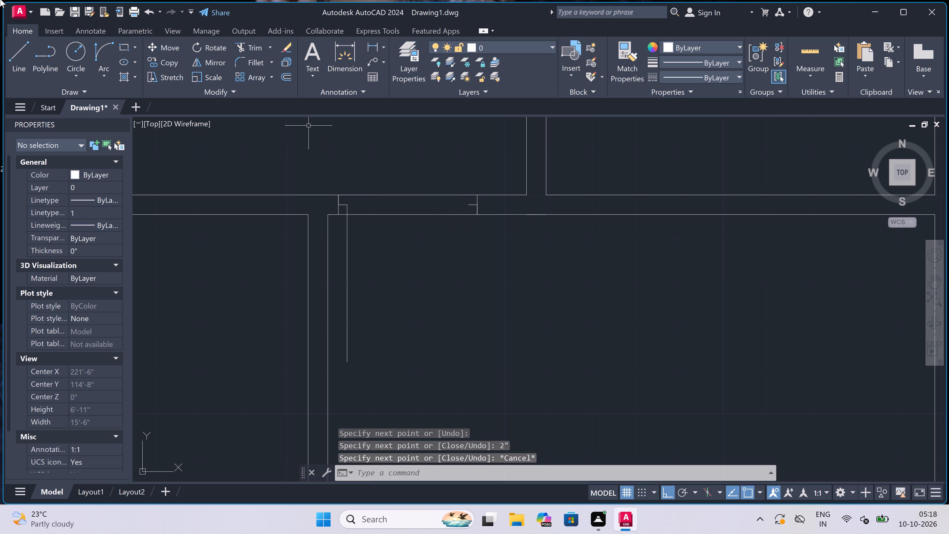
Draw the door swing arc from the leaf's south end to the tip of the east jamb's stop, bulging southeast.
left_click(101, 48)
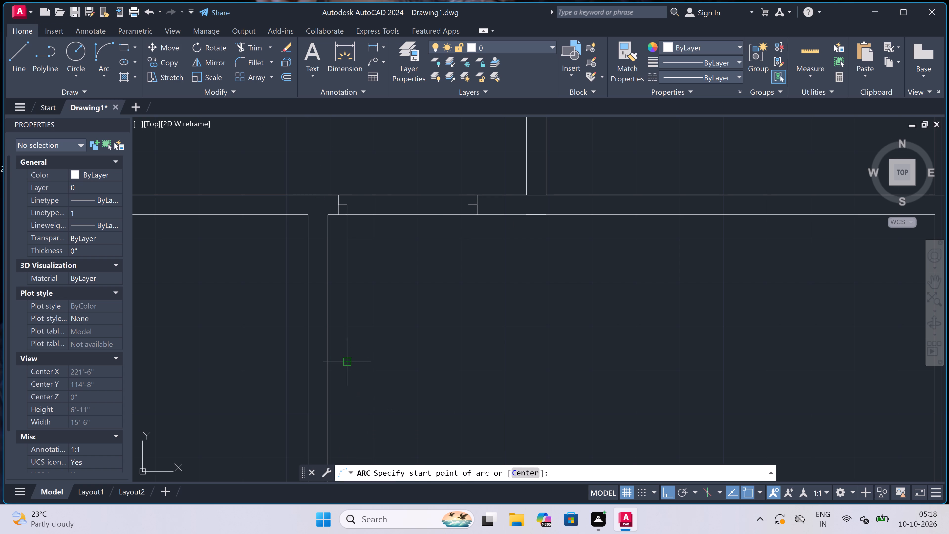
left_click_drag(347, 361, 350, 358)
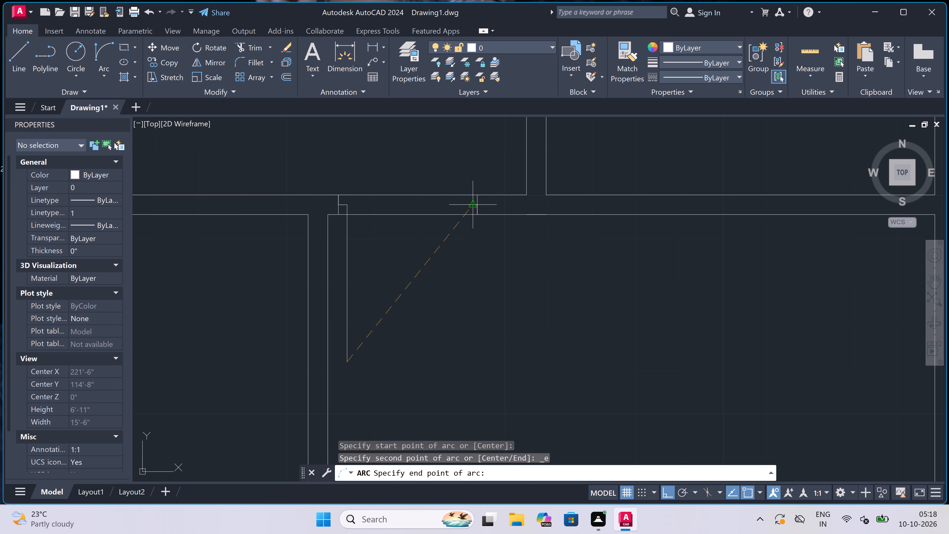
left_click(465, 204)
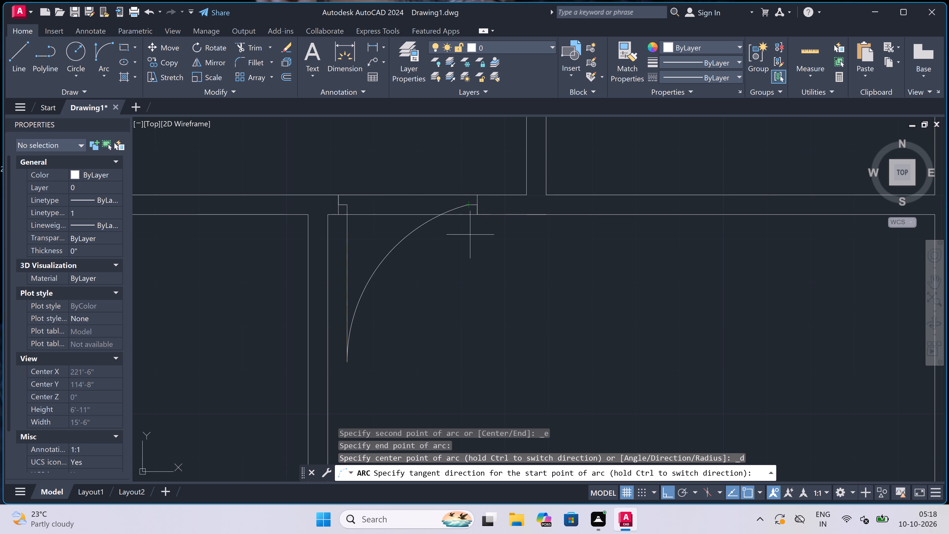
left_click(472, 305)
Trim both partition face lines inside the new door opening between its jambs.
type("tr")
key("space")
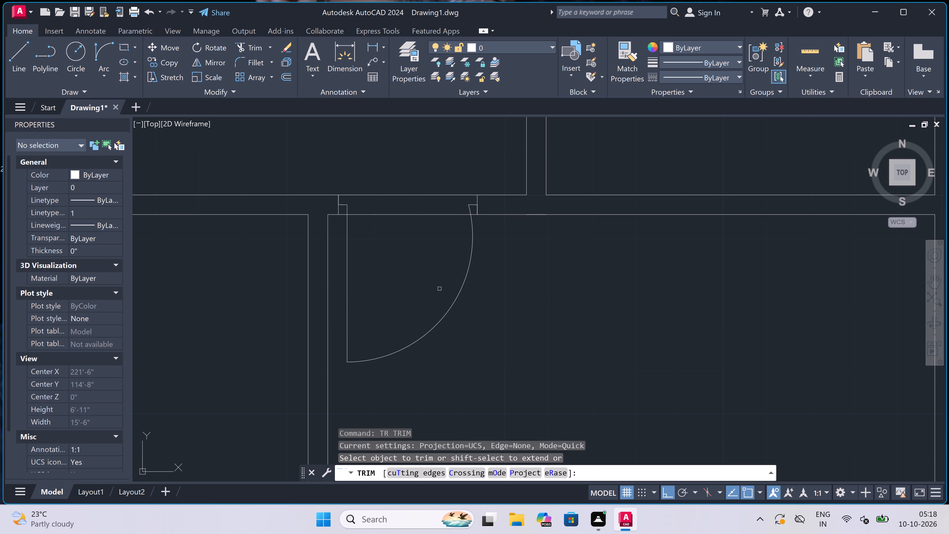
left_click(406, 184)
left_click(407, 249)
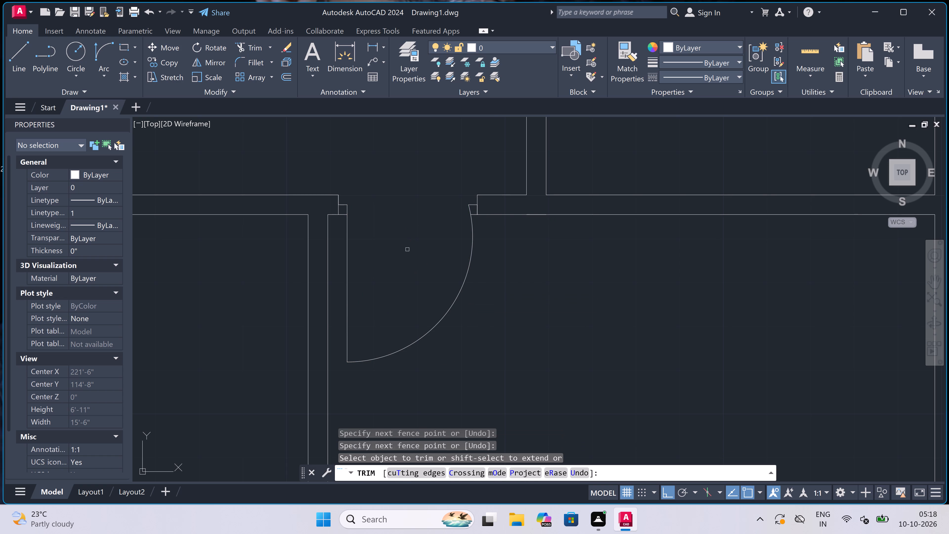
scroll(407, 249, "down", 3)
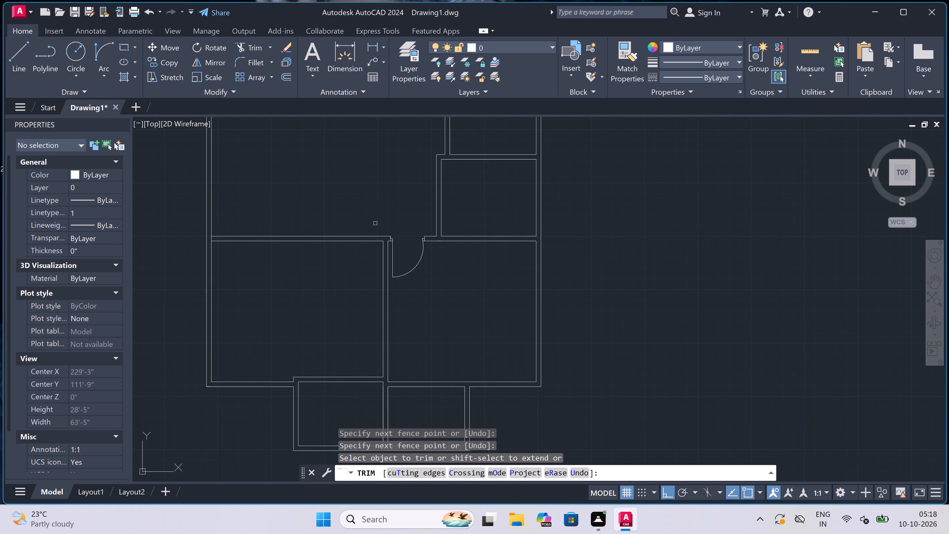
scroll(375, 223, "up", 3)
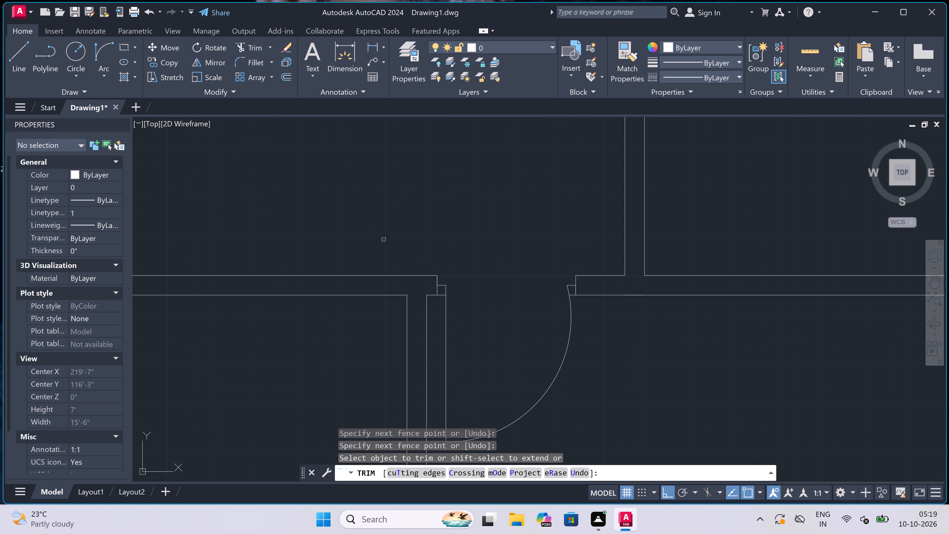
key("Escape")
Draw the southwest room's east door jamb across its north partition near the northeast corner, with a 2" stop and a 3' leaf southward.
type("l")
key("space")
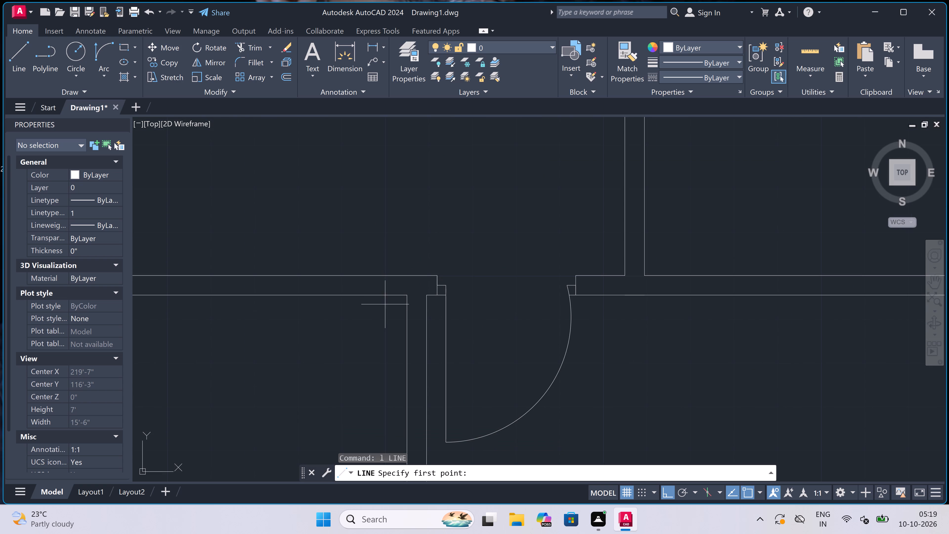
left_click(381, 296)
left_click(381, 274)
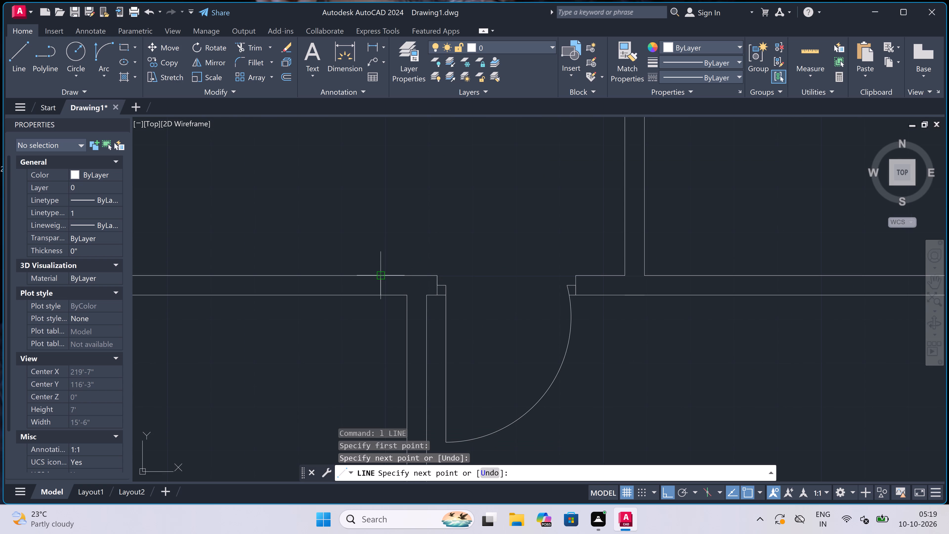
left_click(380, 285)
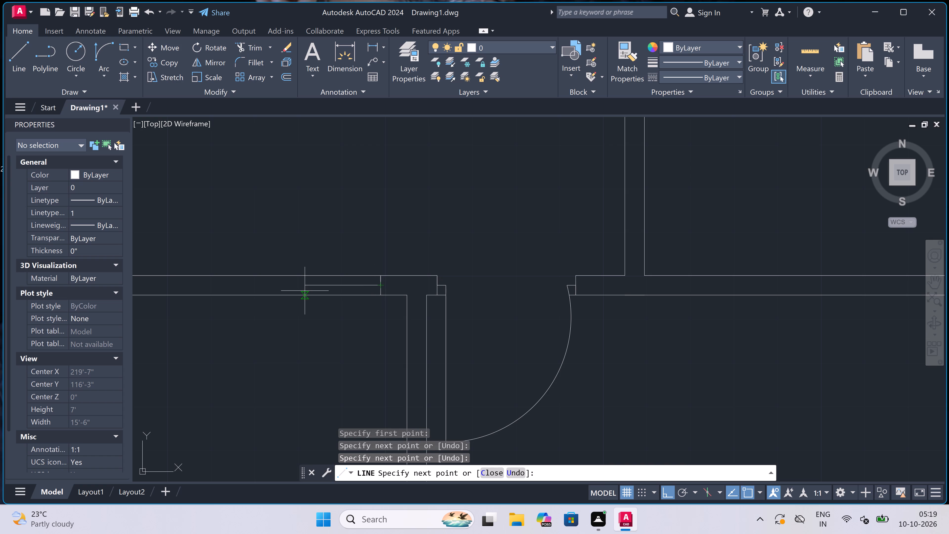
key("2")
type("\"")
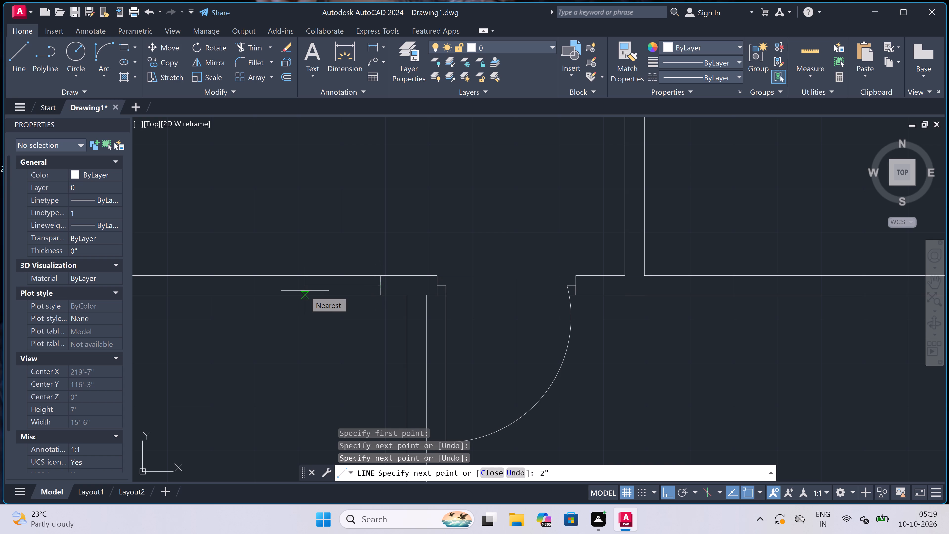
key("space")
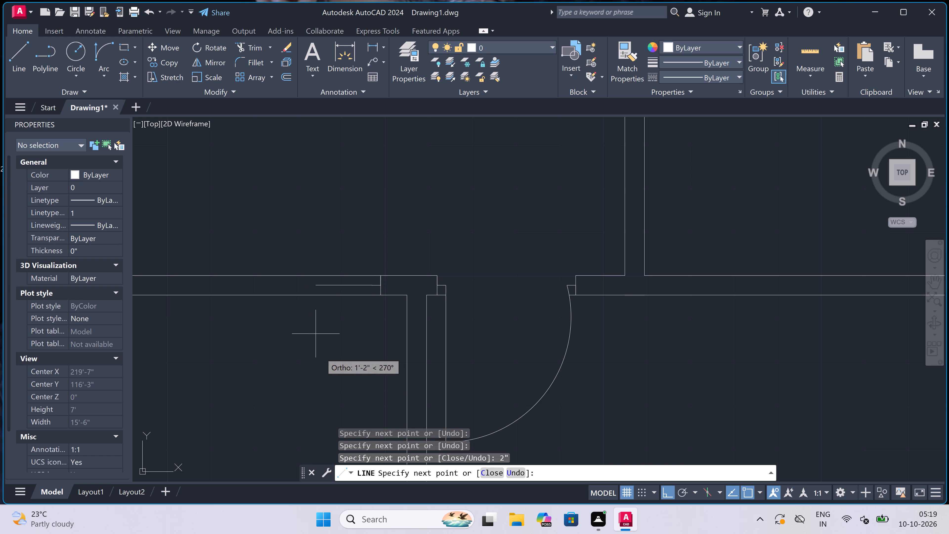
type("3'")
key("space")
key("Escape")
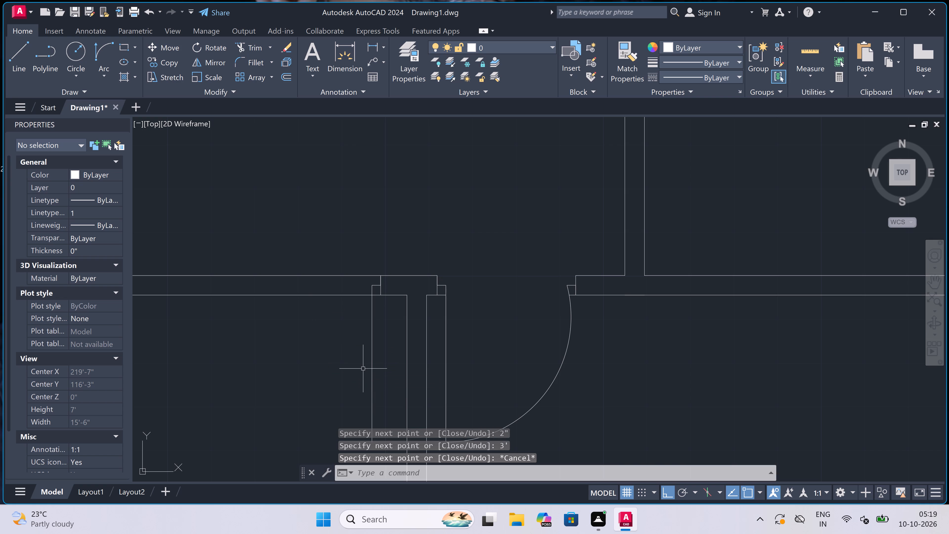
Draw the opposite jamb line across the same partition west of the door leaf, with a 2" stop pointing east from its midpoint.
key("space")
scroll(353, 305, "down", 3)
scroll(309, 303, "up", 3)
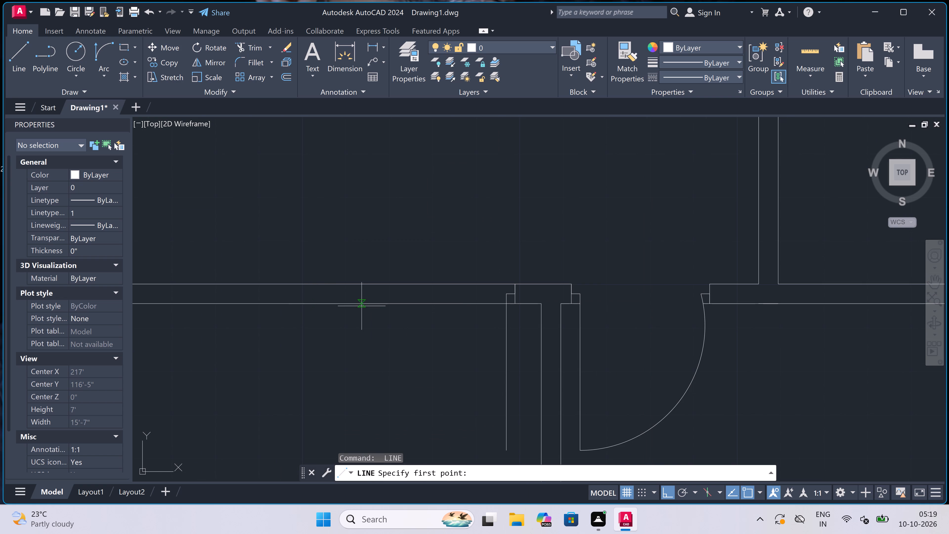
left_click(377, 304)
left_click(378, 284)
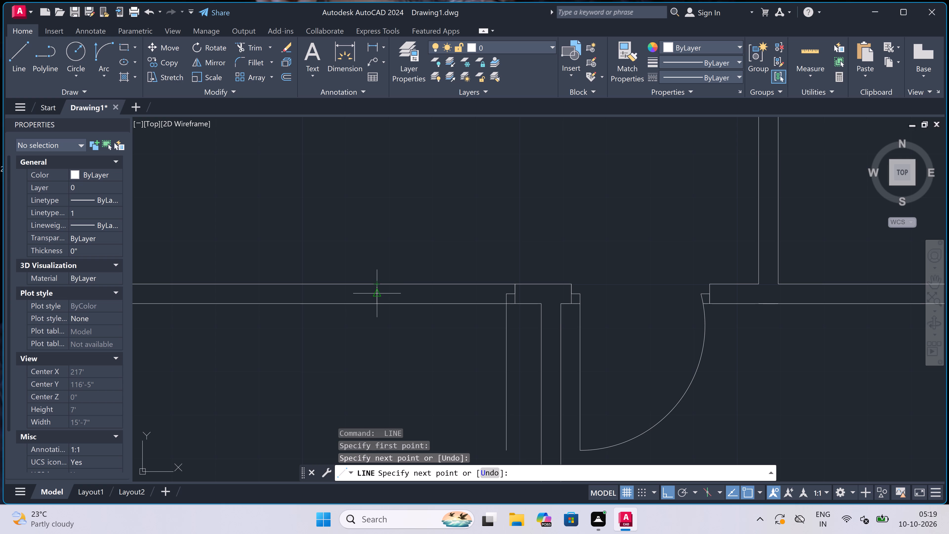
double_click(377, 294)
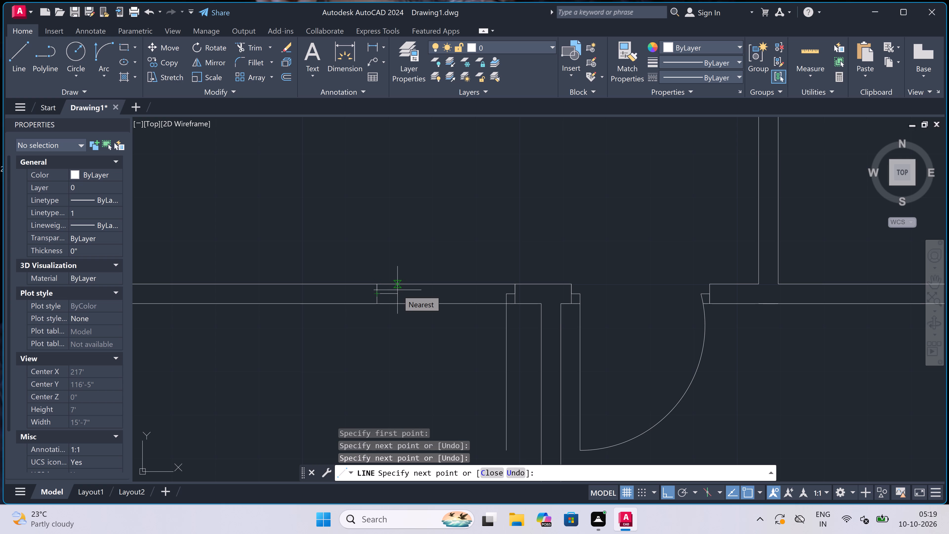
key("2")
type("\"")
key("space")
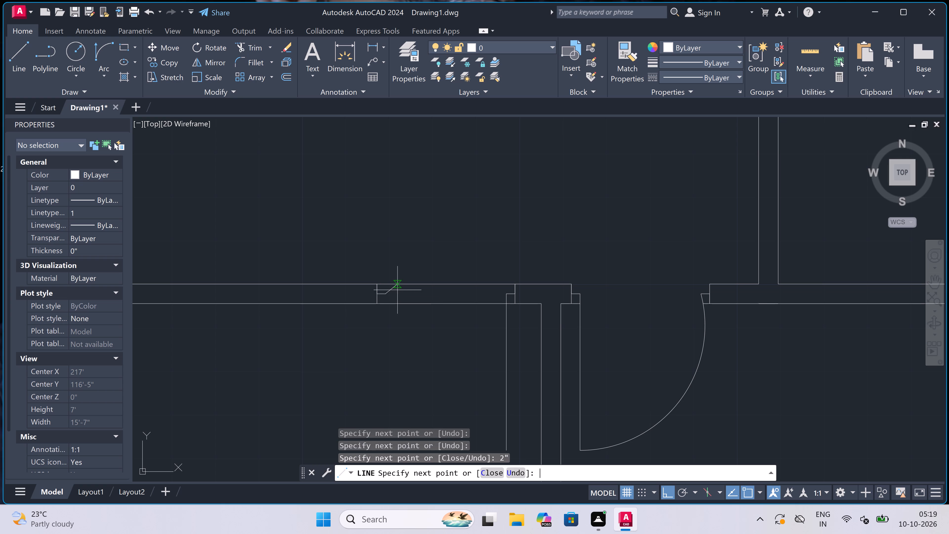
key("Escape")
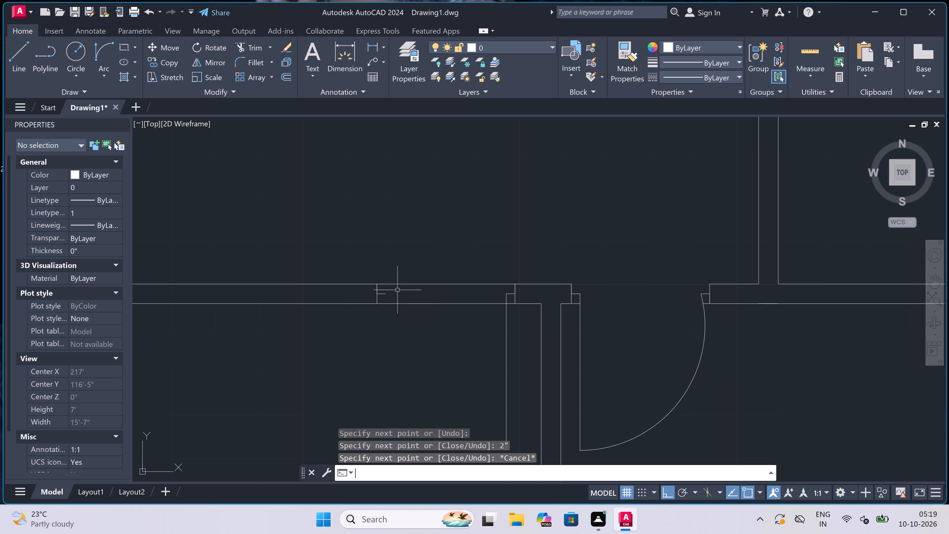
Draw the door swing arc from the leaf's south end to the tip of the west jamb's stop, bulging southwest.
scroll(397, 290, "down", 1)
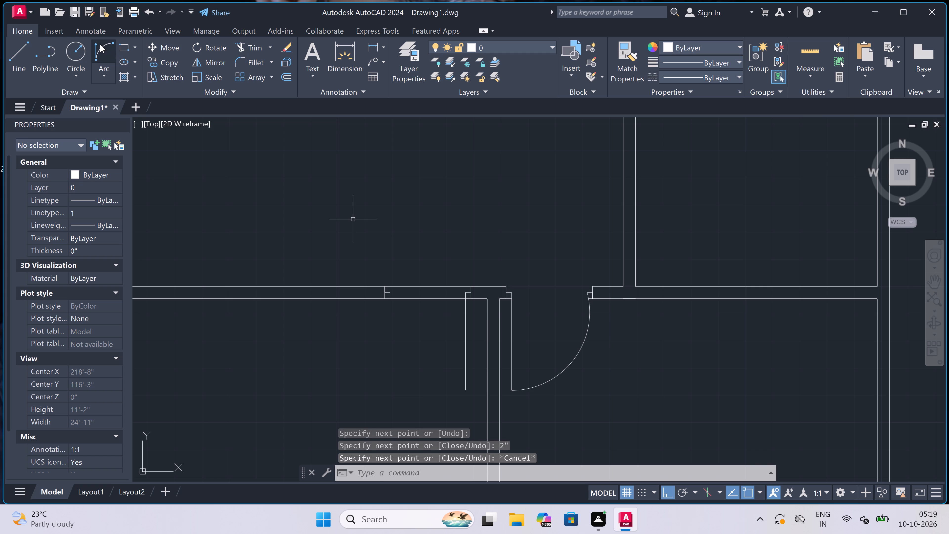
left_click(100, 44)
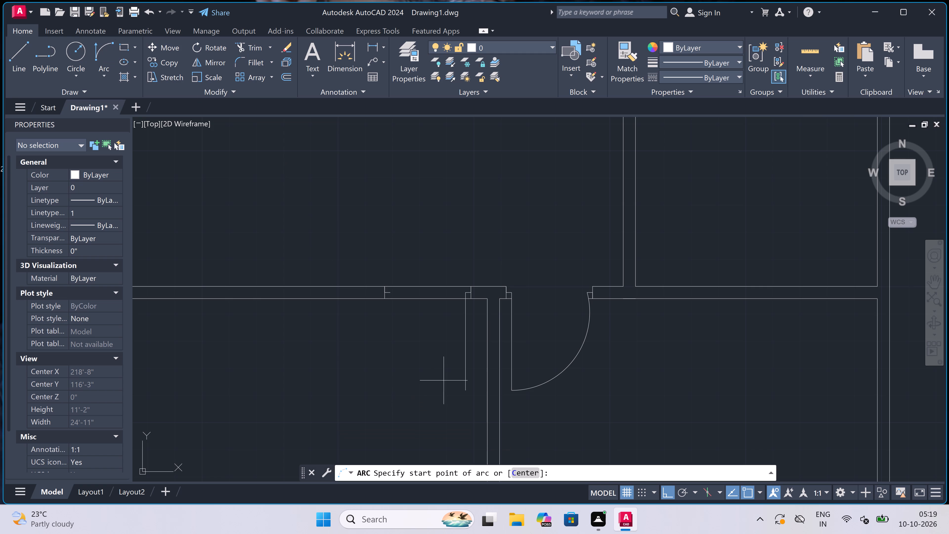
left_click(466, 389)
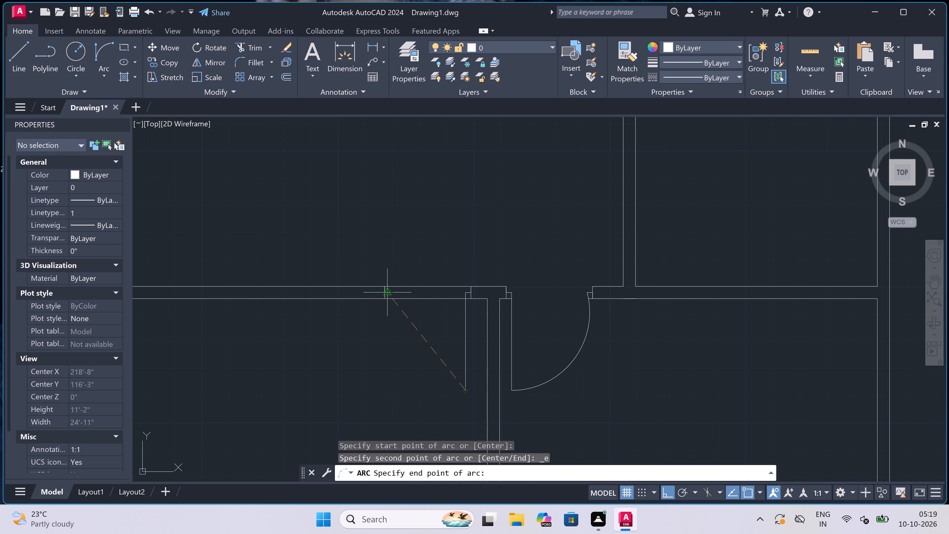
scroll(386, 291, "up", 2)
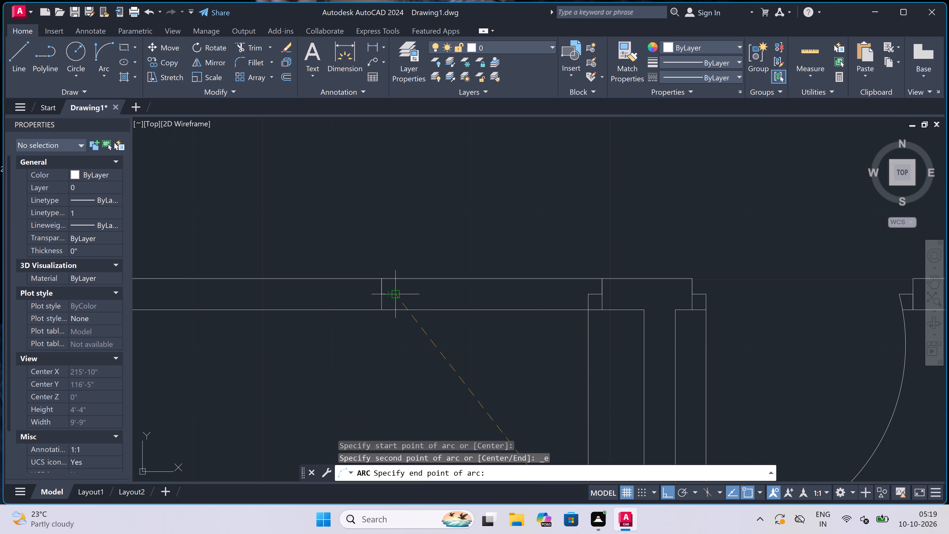
double_click(396, 292)
scroll(396, 292, "down", 2)
left_click(344, 344)
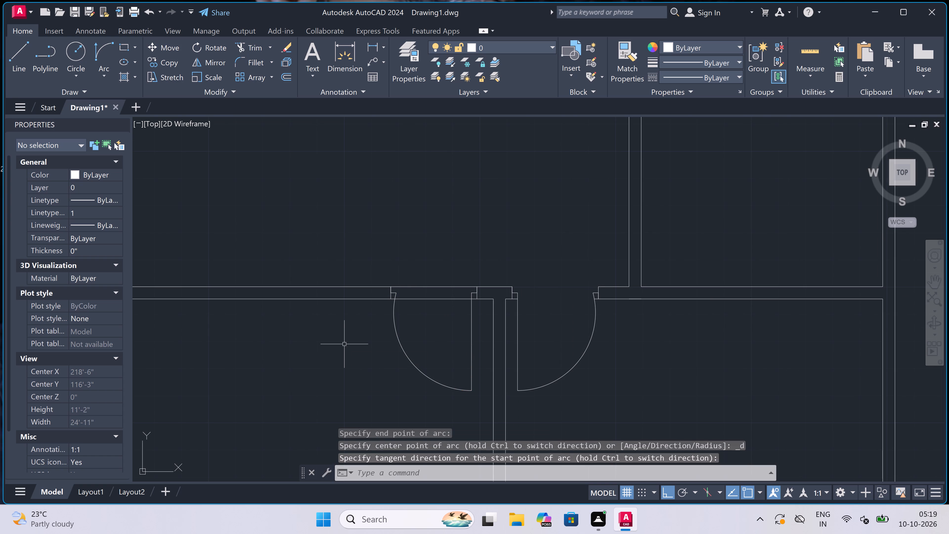
Trim both partition face lines inside the southwest room's door opening between its jambs.
type("tr")
key("space")
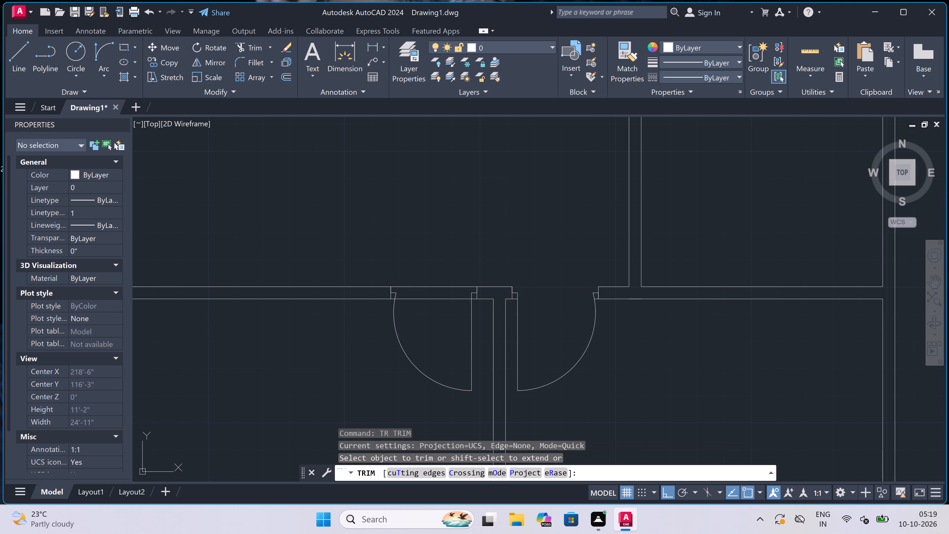
left_click(391, 262)
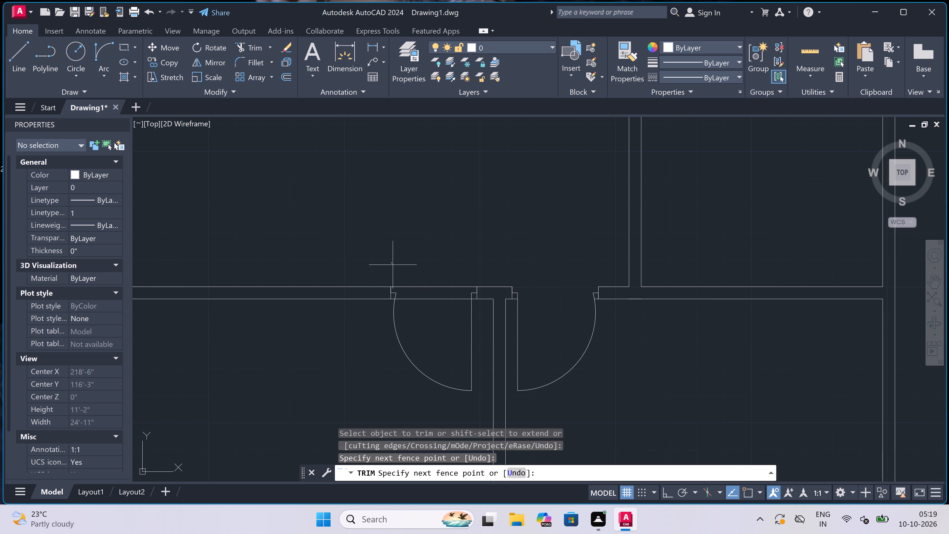
left_click(427, 322)
In the small room directly north of the southeast room, draw a west-wall jamb near the northwest corner, with a 2" stop southward and 2' leaf eastward.
scroll(432, 292, "down", 4)
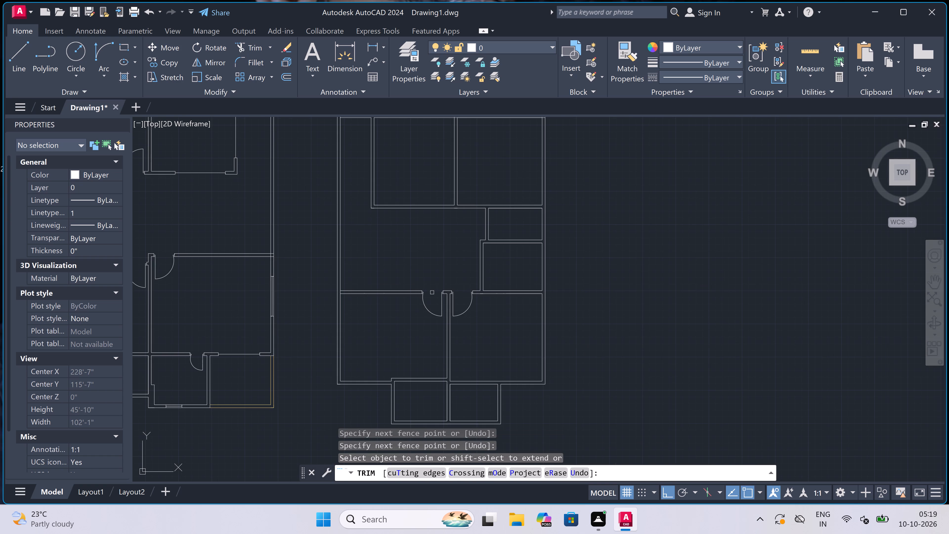
scroll(441, 336, "down", 3)
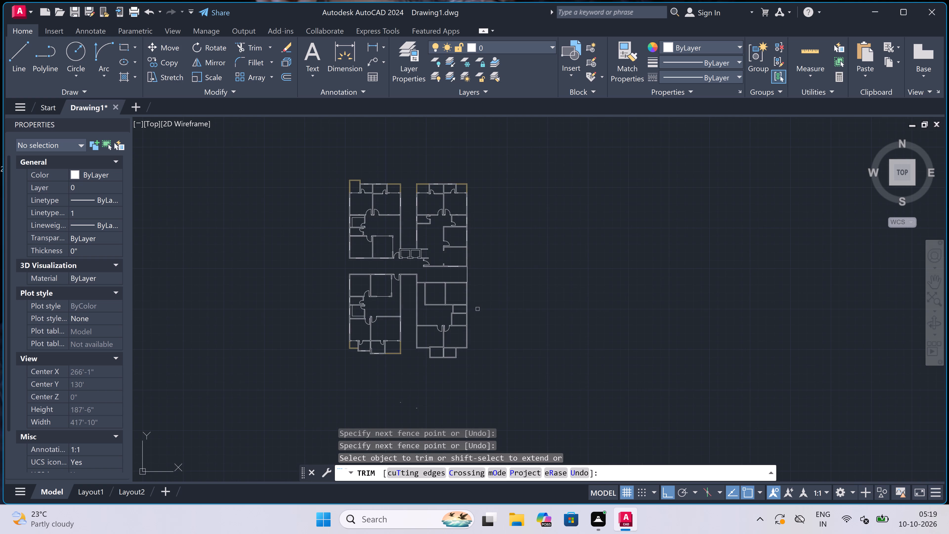
scroll(470, 305, "up", 3)
scroll(411, 328, "down", 2)
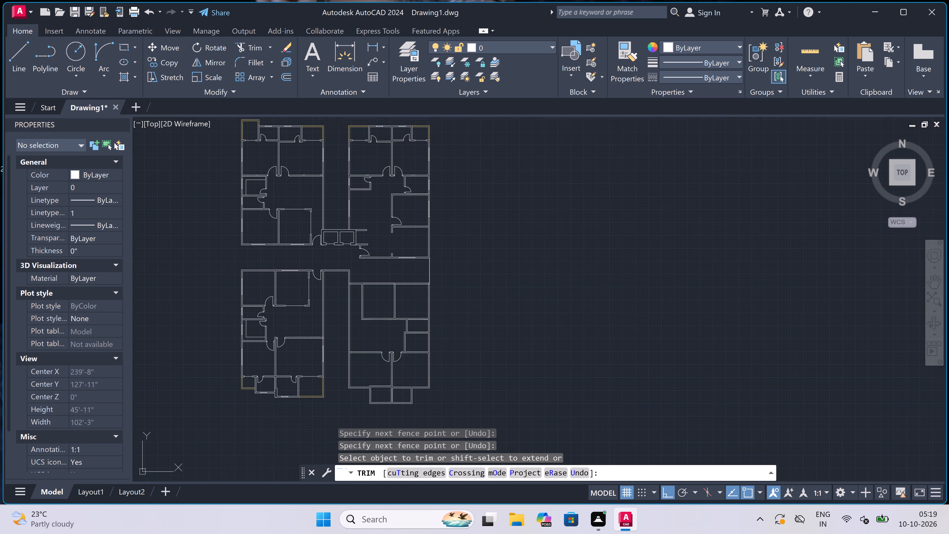
scroll(410, 345, "up", 5)
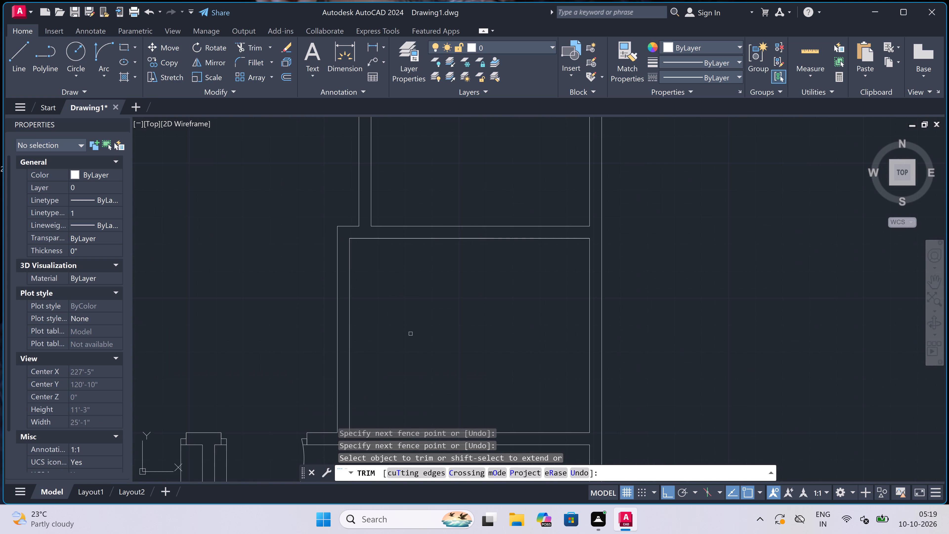
key("Escape")
type("l")
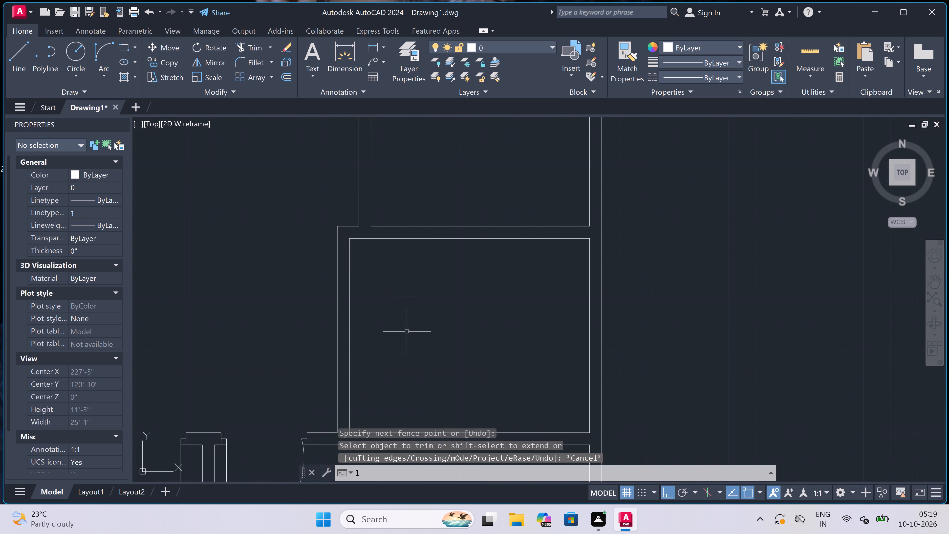
key("space")
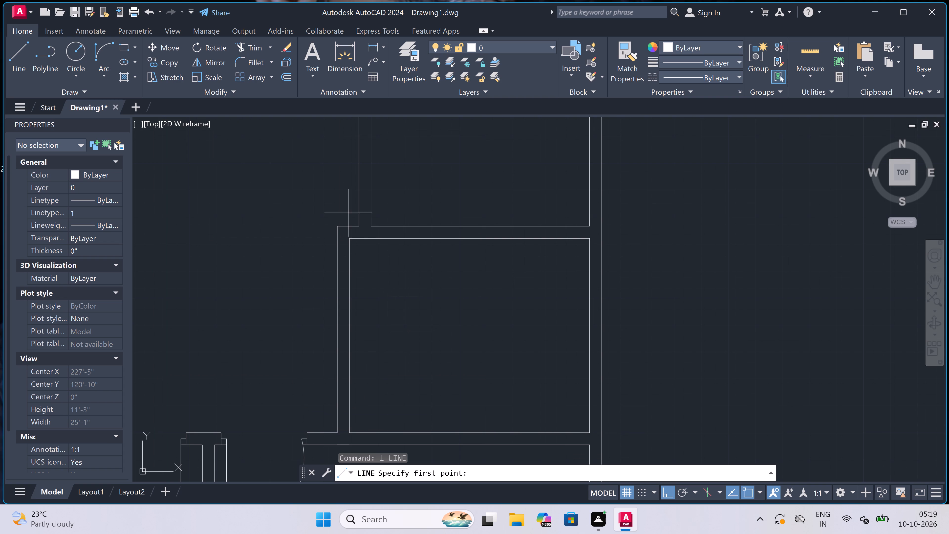
scroll(345, 229, "up", 3)
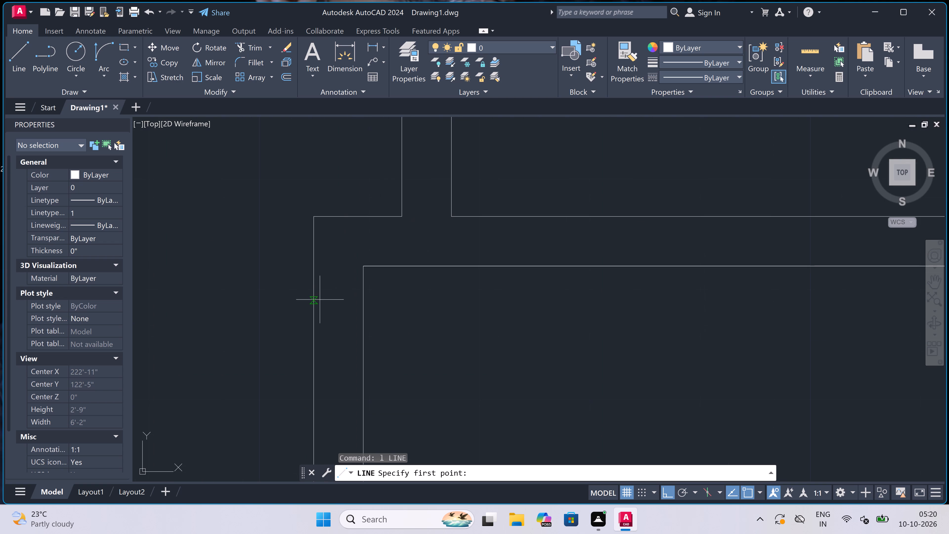
left_click(318, 295)
left_click(358, 293)
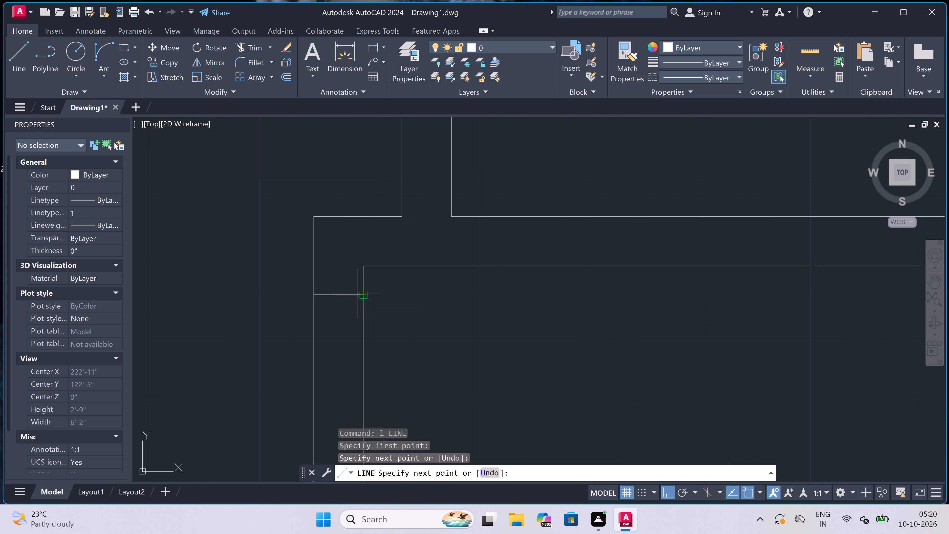
left_click(345, 296)
left_click(338, 295)
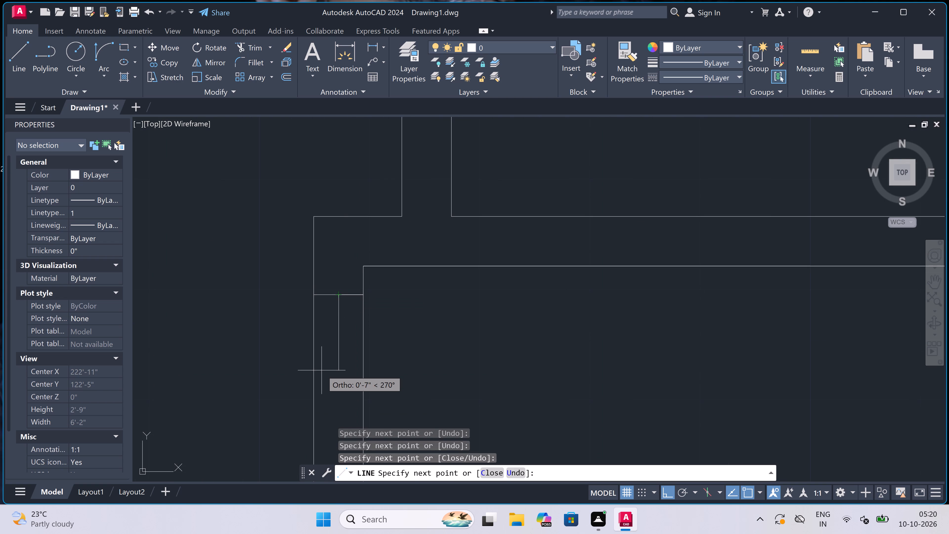
key("2")
type("\"")
key("space")
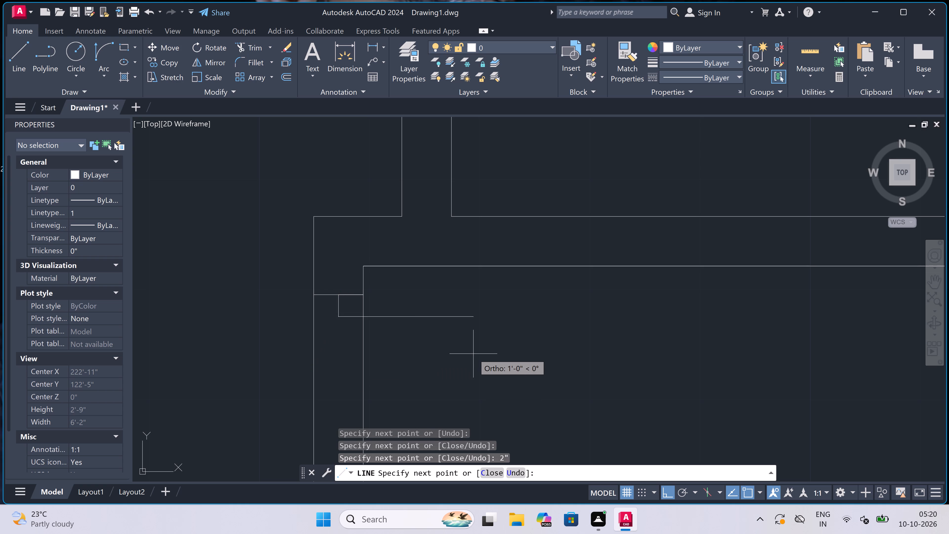
type("2'")
key("space")
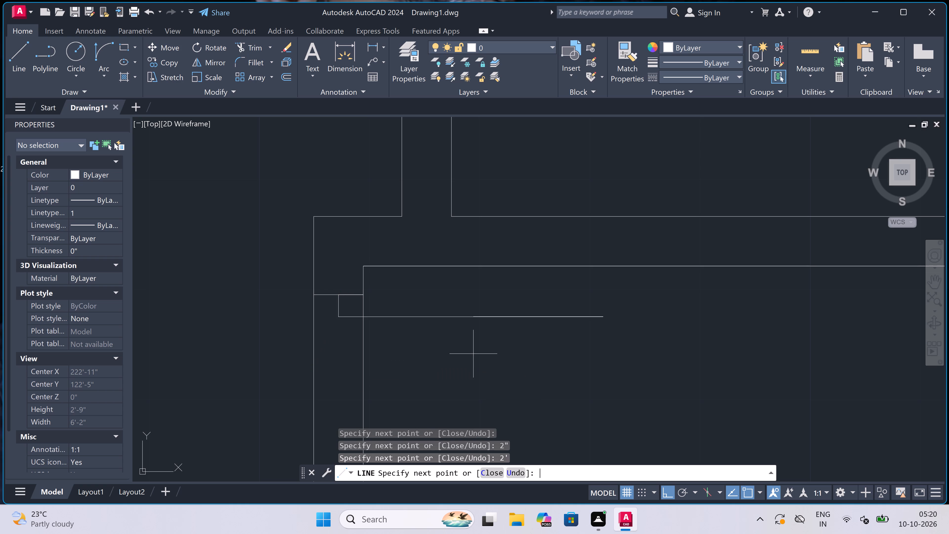
key("Escape")
Draw the opposite jamb line across the small room's west wall south of the door leaf, with a 2" stop pointing north from its midpoint.
key("space")
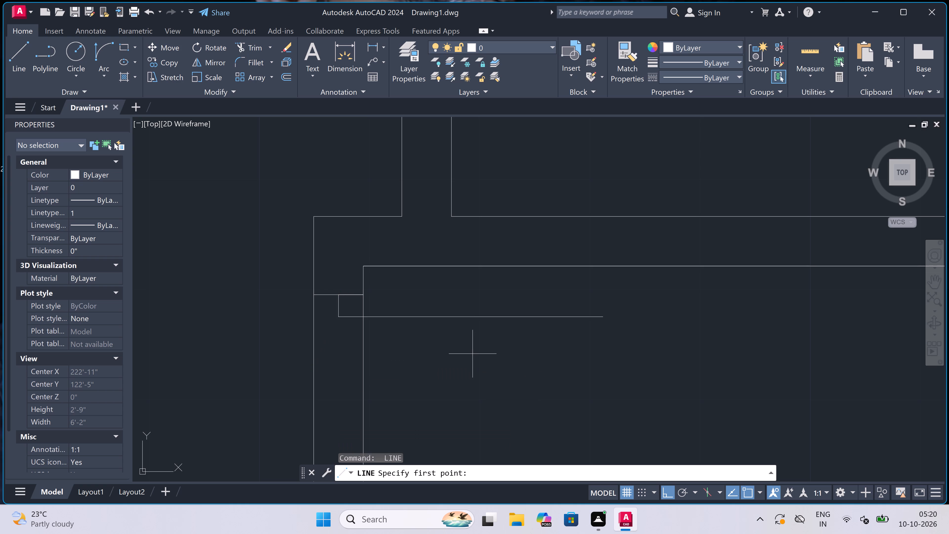
scroll(363, 260, "down", 3)
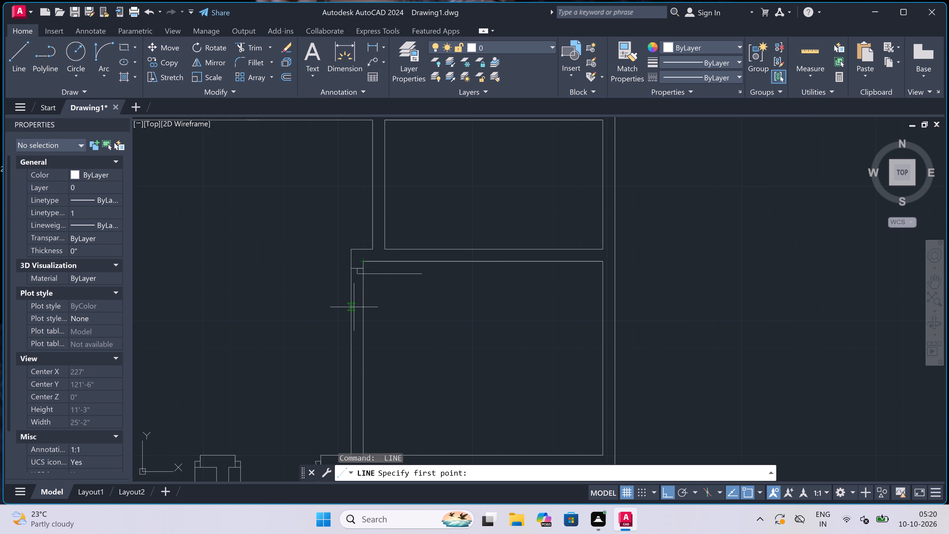
left_click(354, 336)
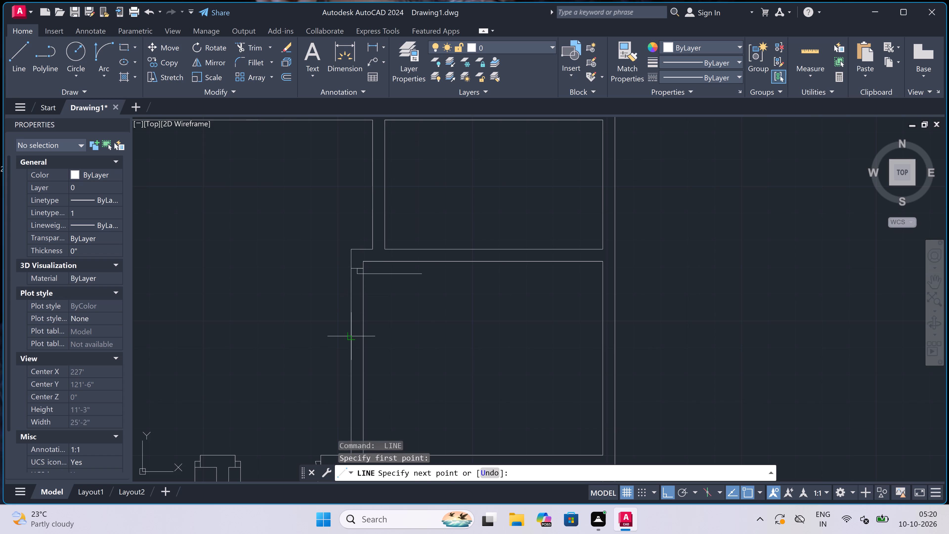
left_click(364, 336)
scroll(360, 335, "up", 2)
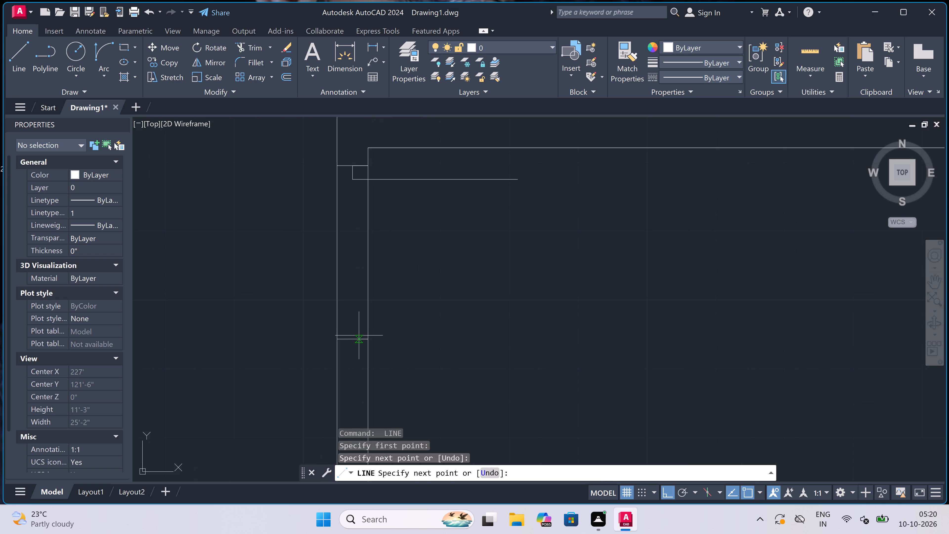
left_click(355, 338)
key("2")
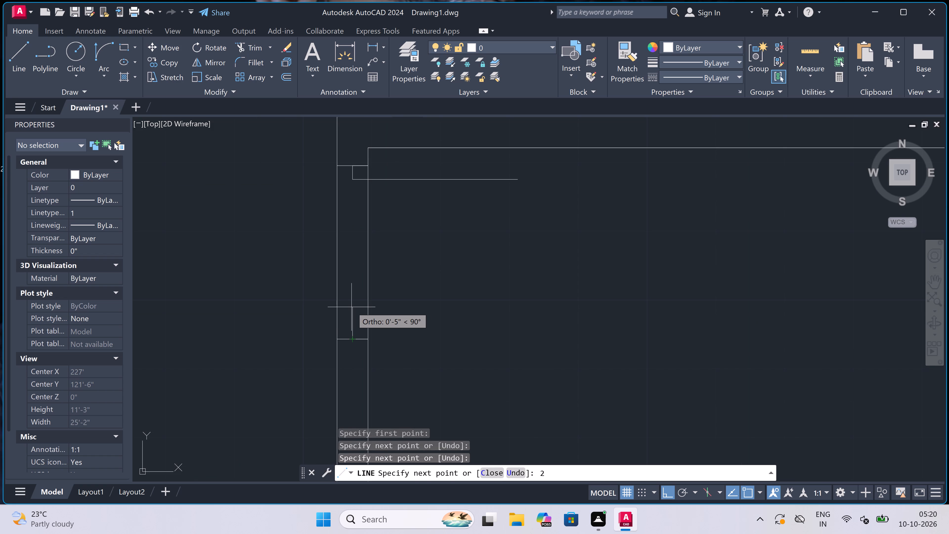
type("\"")
key("space")
key("Escape")
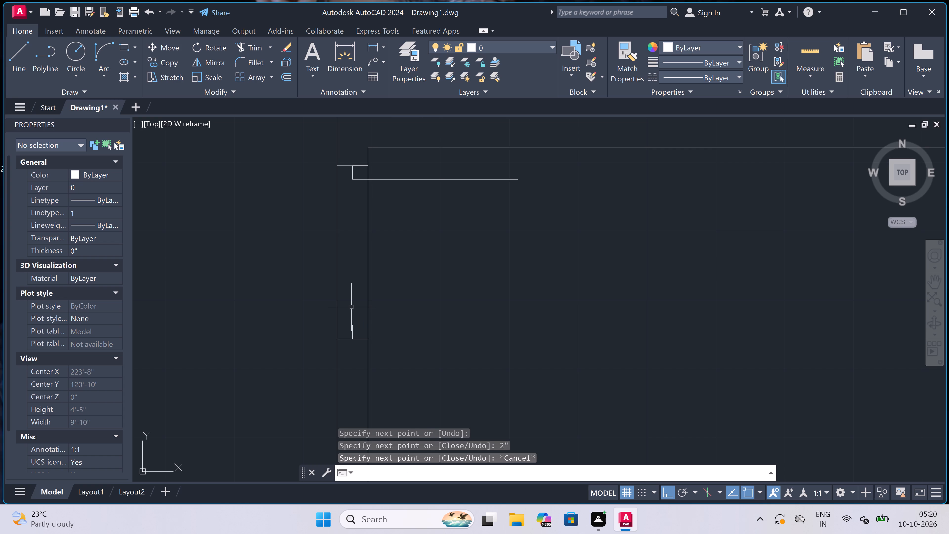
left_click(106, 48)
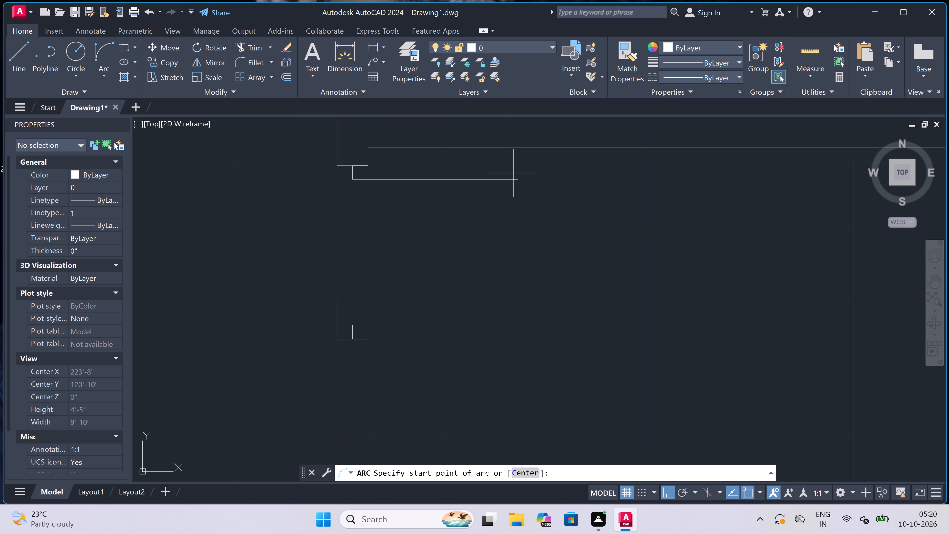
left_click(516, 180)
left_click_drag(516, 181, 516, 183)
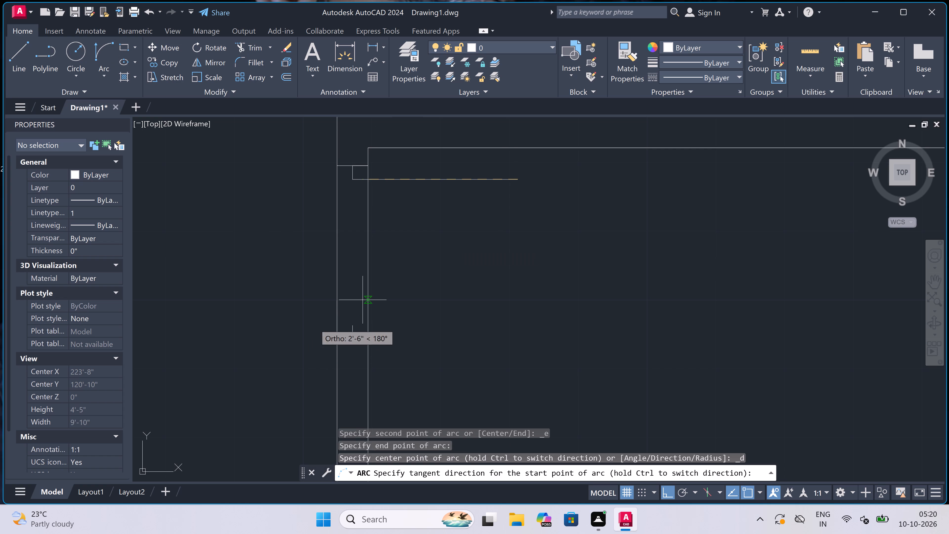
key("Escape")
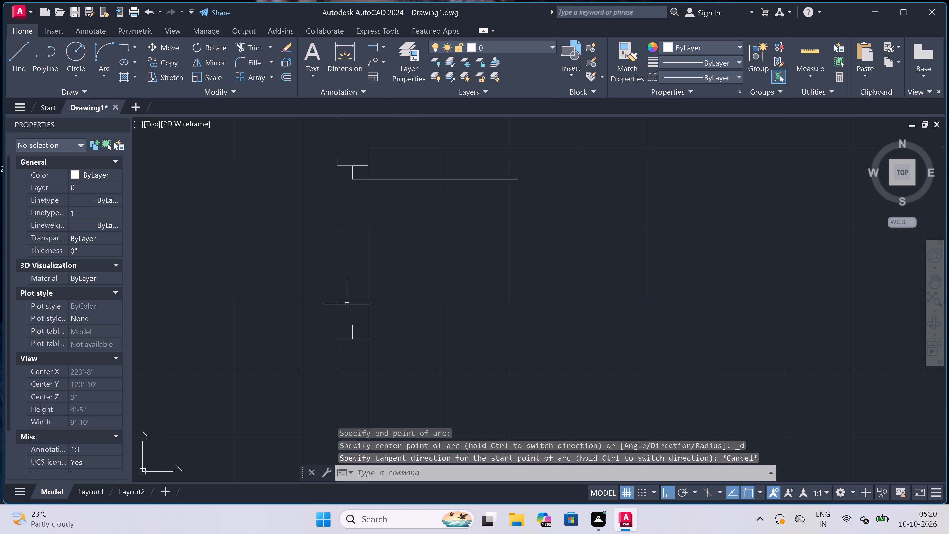
Draw a three-point swing arc from the leaf's east end through the south jamb's stop tip, ending west of the wall and bulging southeast.
key("space")
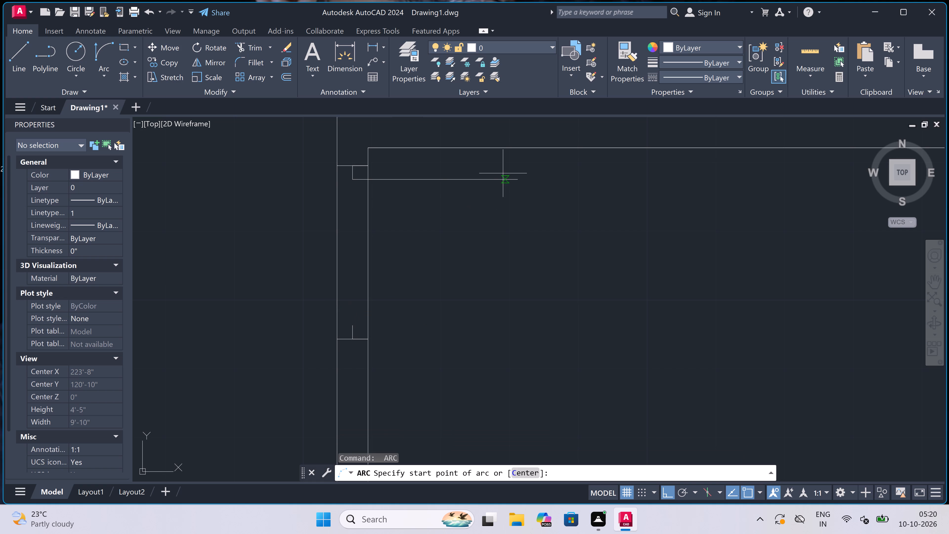
left_click(520, 182)
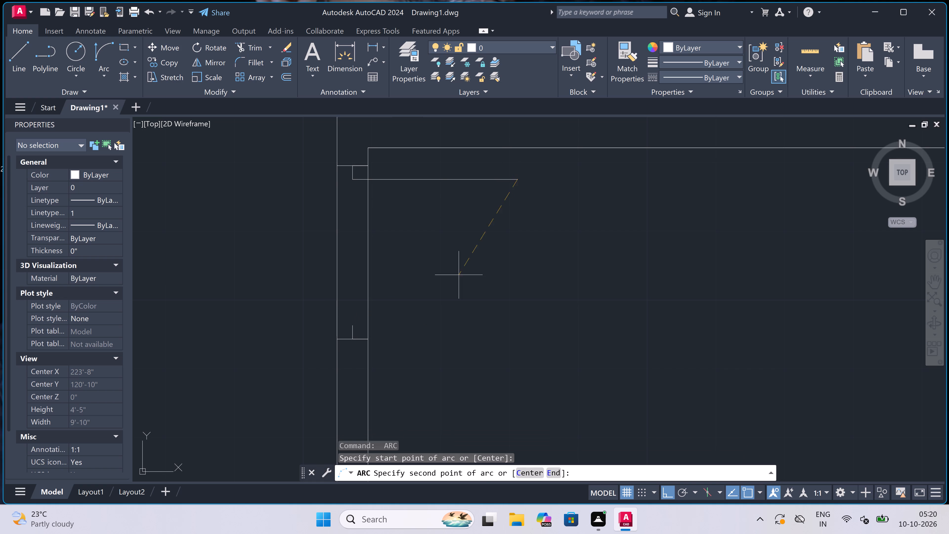
left_click(354, 324)
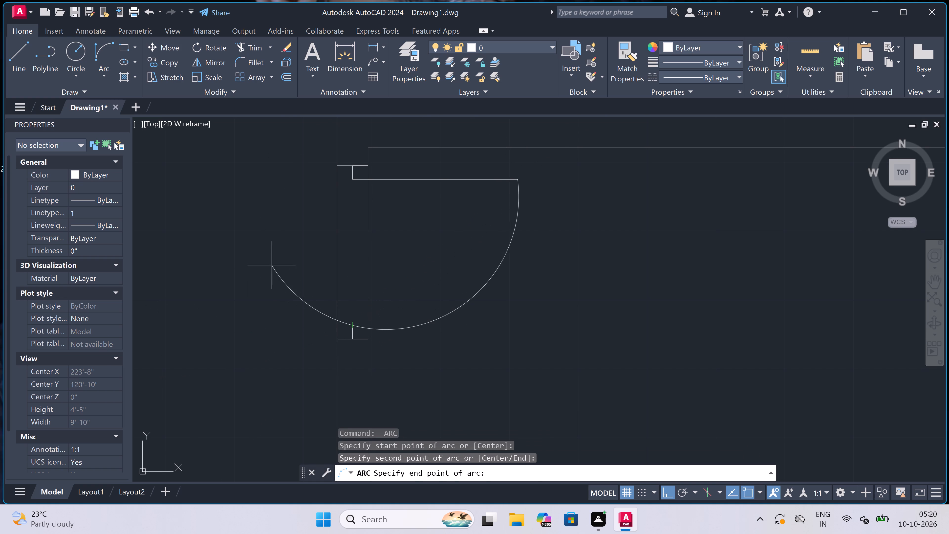
left_click(200, 244)
Trim both west wall face lines inside the small room's door opening and the excess swing arc west of the stop.
type("tr")
key("space")
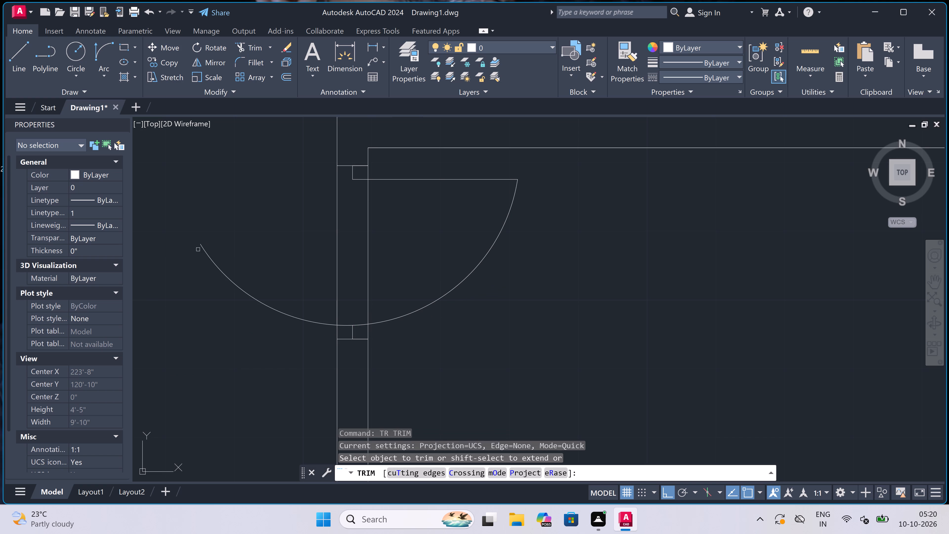
left_click(193, 270)
double_click(405, 232)
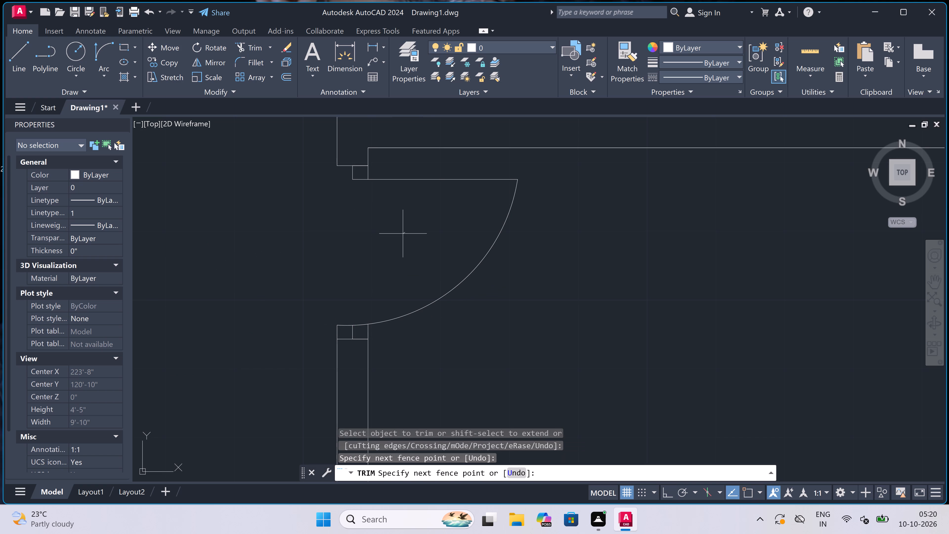
scroll(335, 332, "up", 2)
left_click(335, 332)
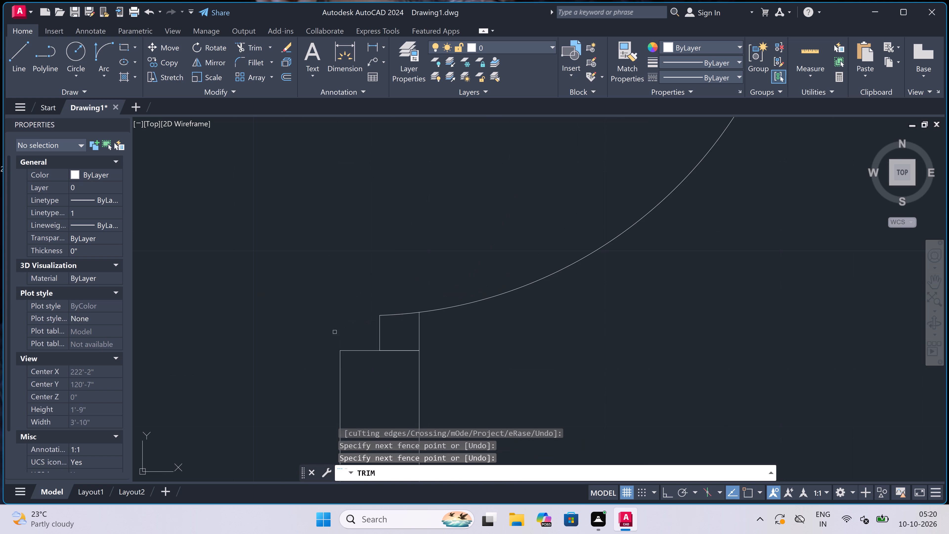
scroll(321, 284, "down", 9)
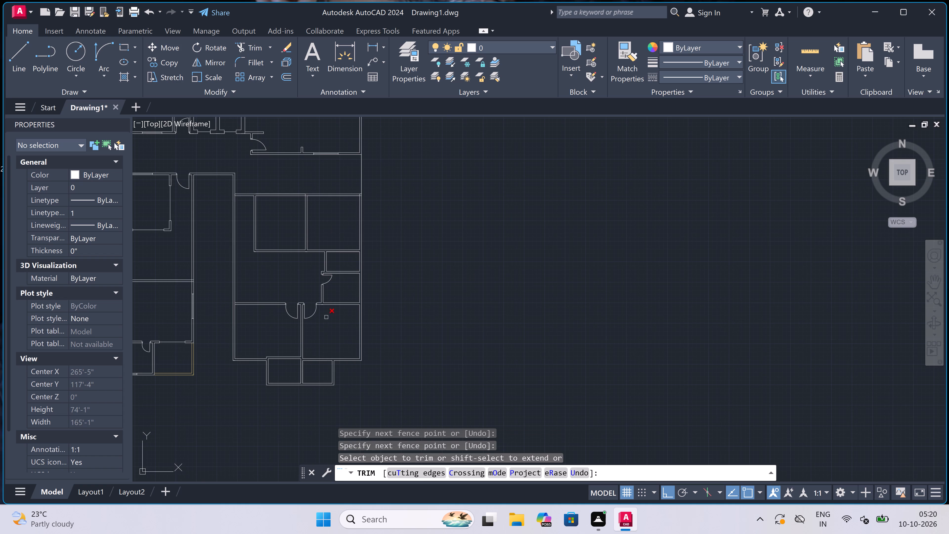
scroll(325, 328, "up", 2)
key("Escape")
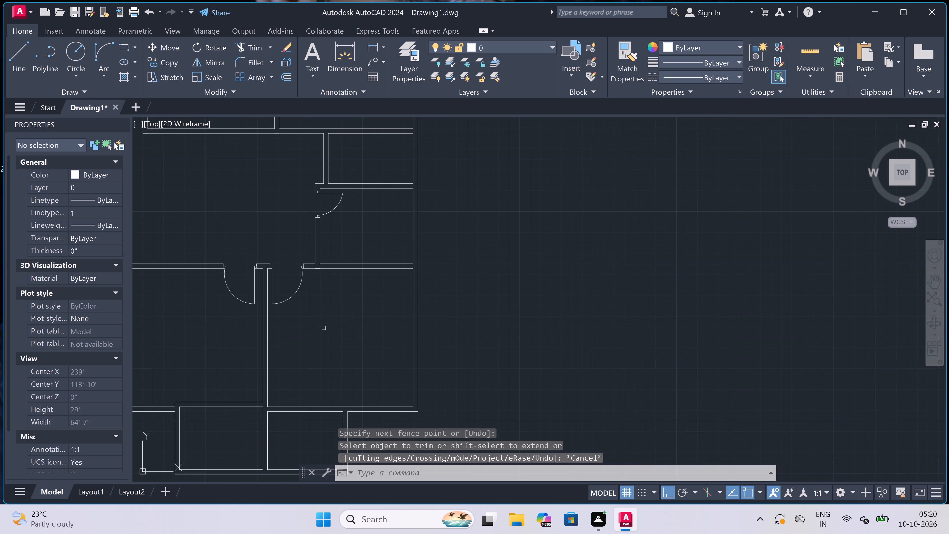
In the southeast room's south wall, draw a jamb near the southern projection's east wall, with a 2" stop westward and 2' leaf southward.
type("l")
key("space")
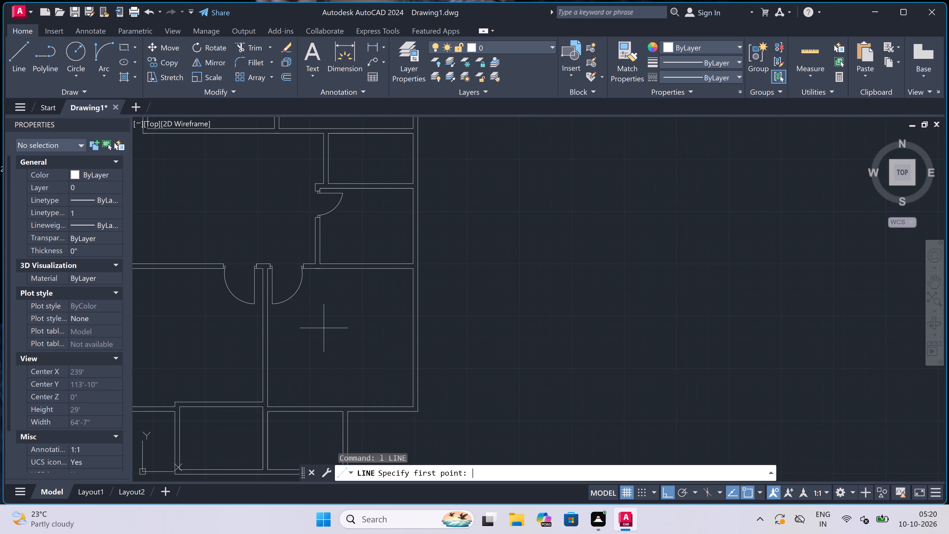
scroll(323, 328, "down", 2)
scroll(320, 359, "up", 3)
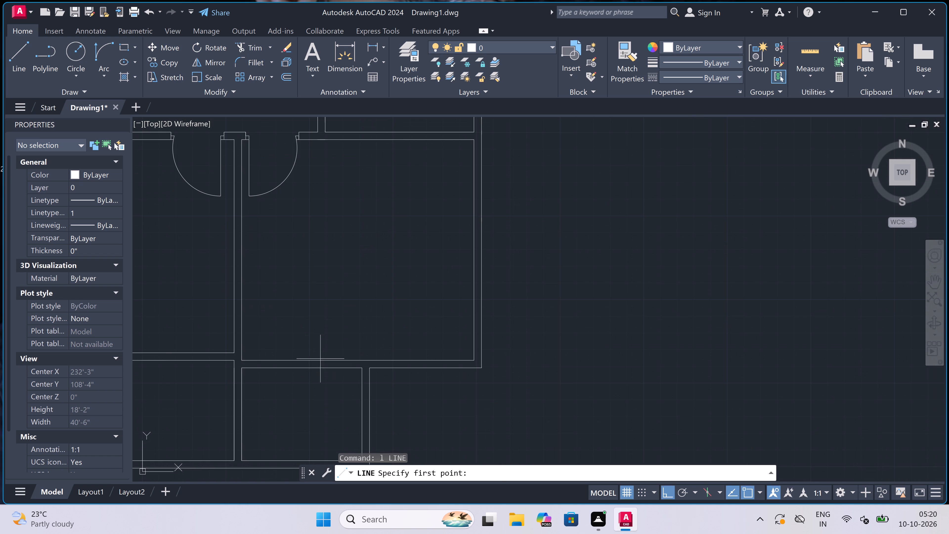
scroll(366, 377, "up", 1)
scroll(347, 361, "up", 1)
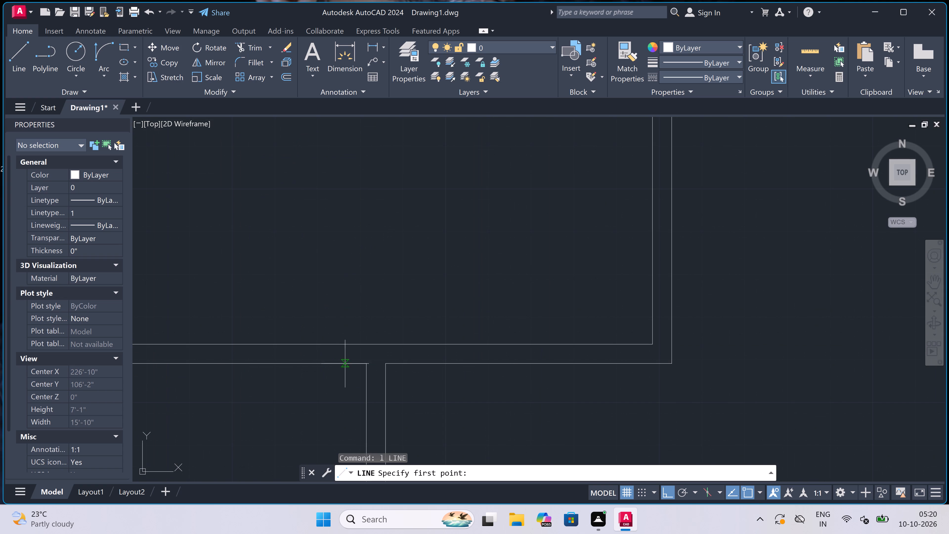
left_click(351, 362)
left_click(348, 342)
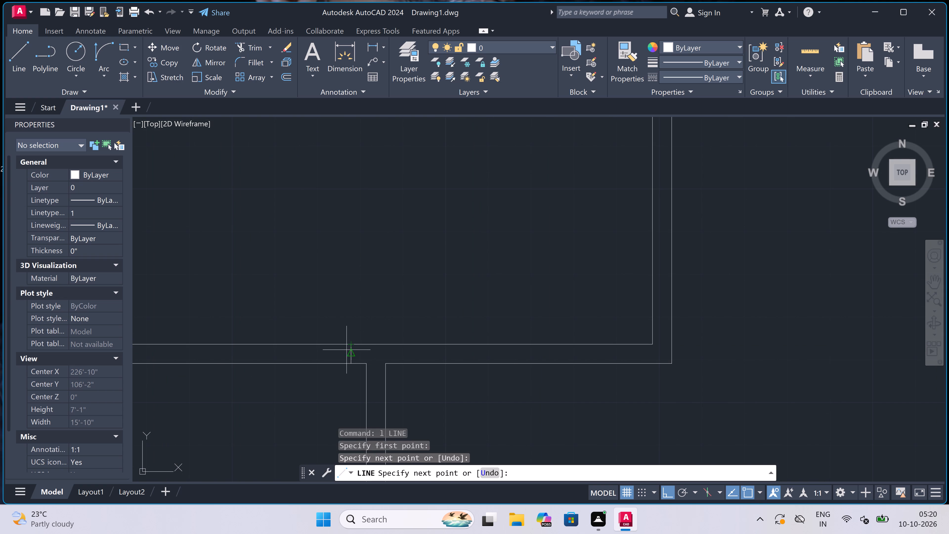
left_click(346, 352)
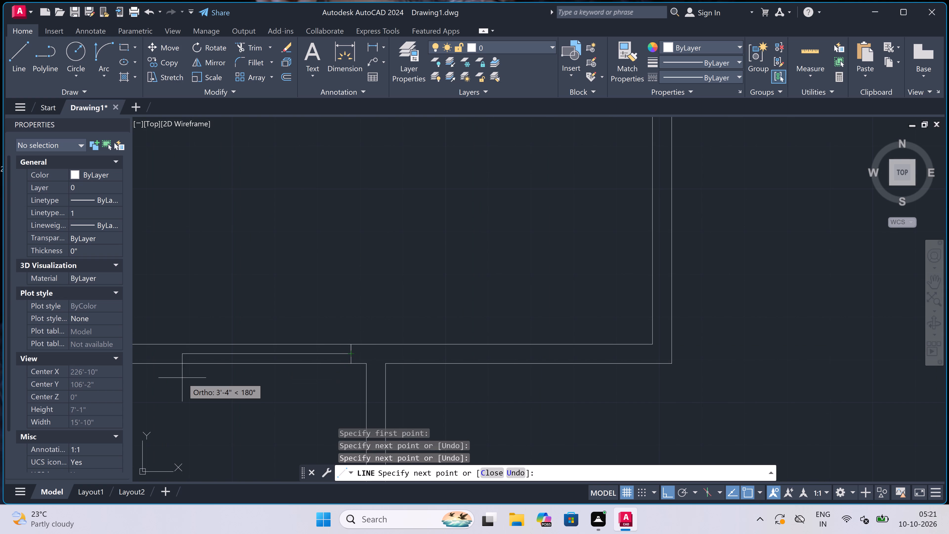
key("2")
type("\"")
key("space")
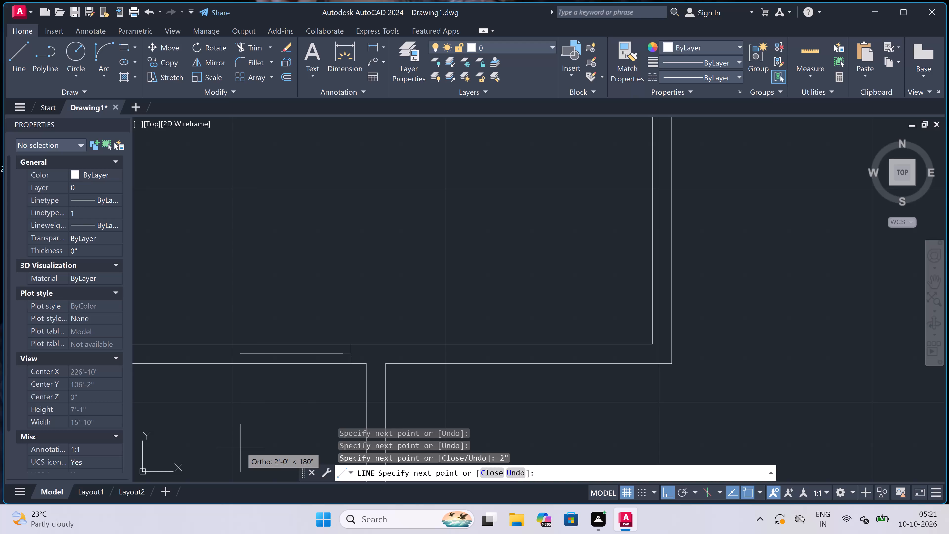
scroll(254, 345, "down", 3)
scroll(262, 383, "up", 2)
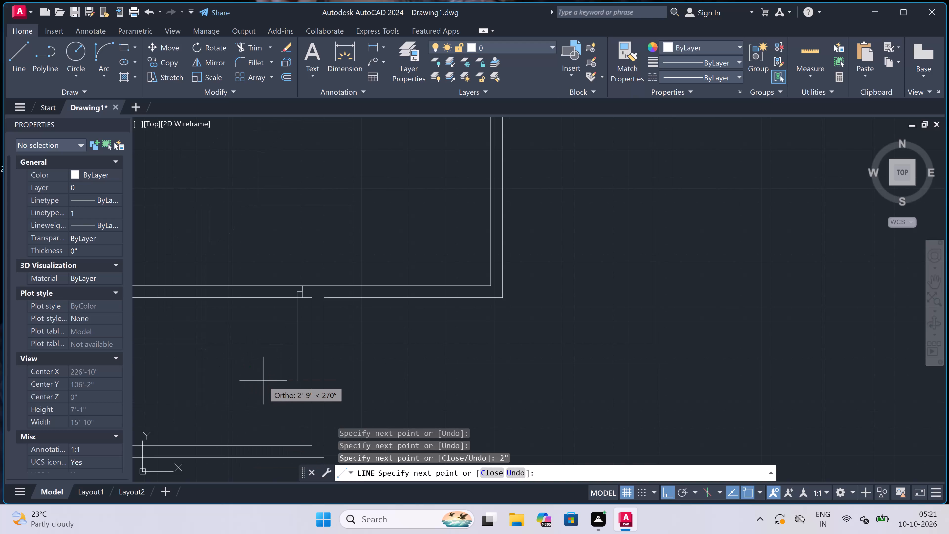
type("2'")
key("space")
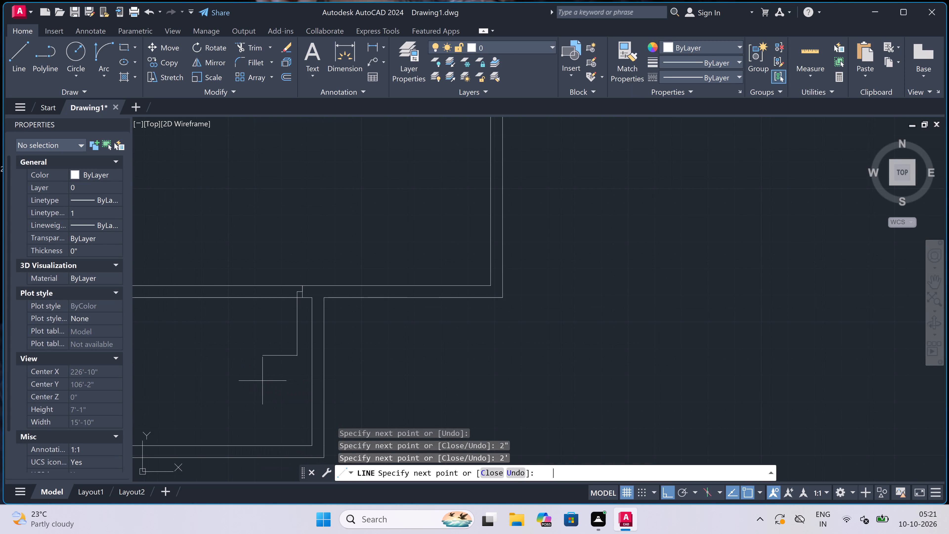
key("Escape")
Draw the opposite jamb line across the same south wall west of the leaf, with a 2" stop pointing east from its midpoint.
key("space")
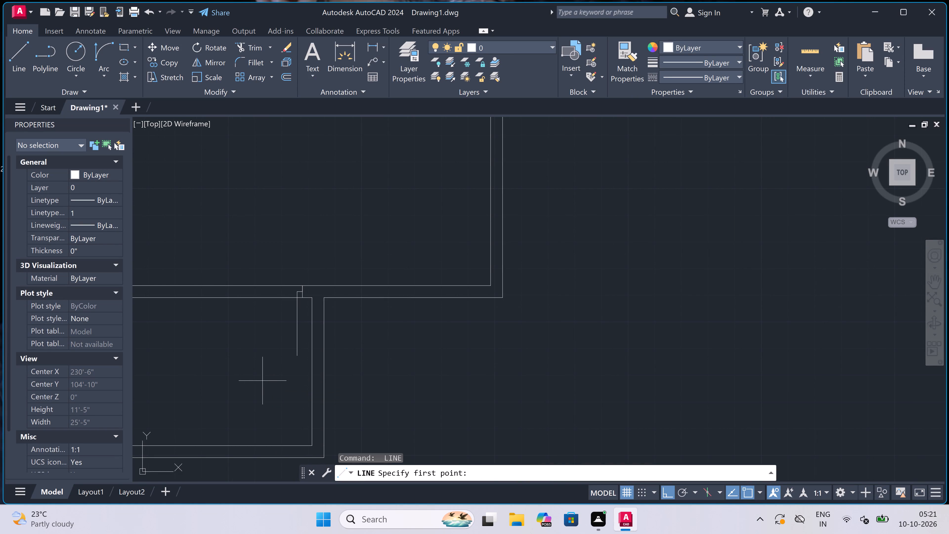
scroll(254, 324, "up", 1)
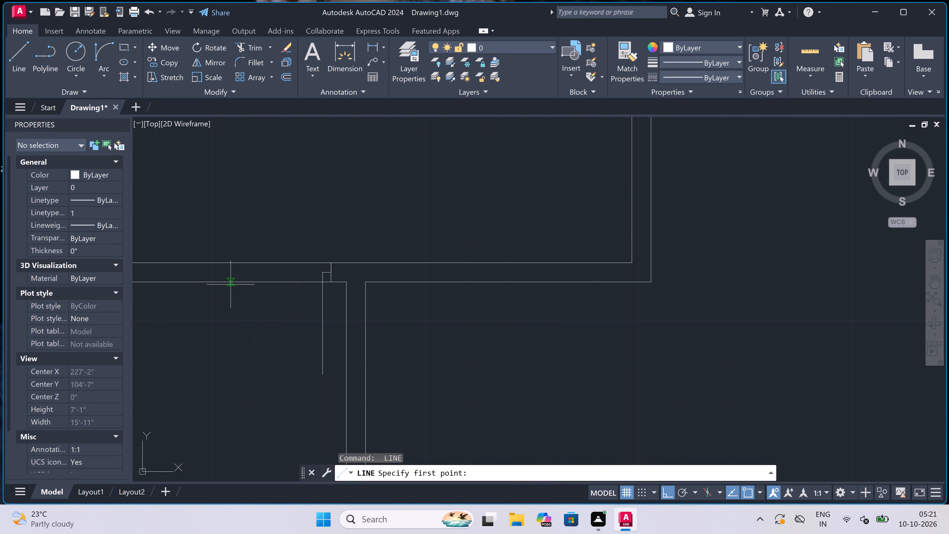
left_click(233, 283)
left_click(234, 267)
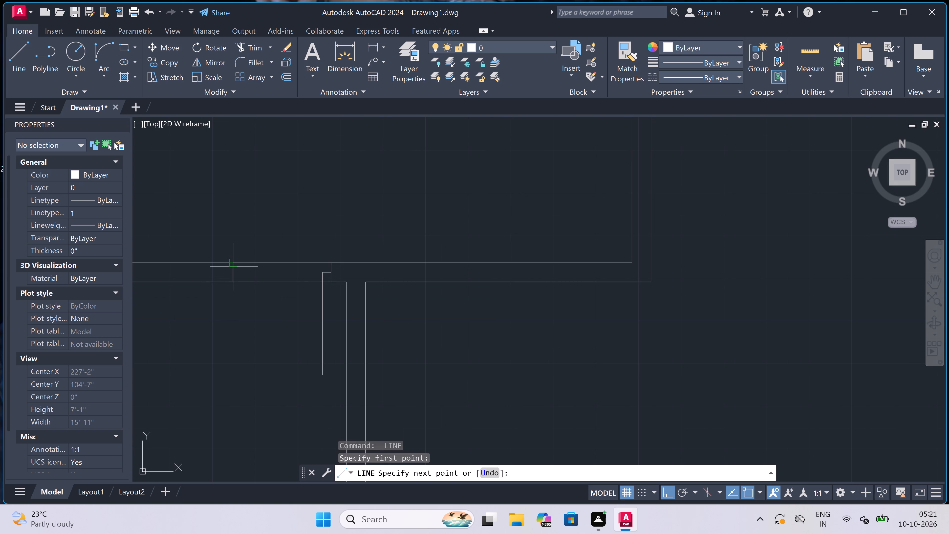
scroll(234, 267, "up", 2)
left_click(232, 275)
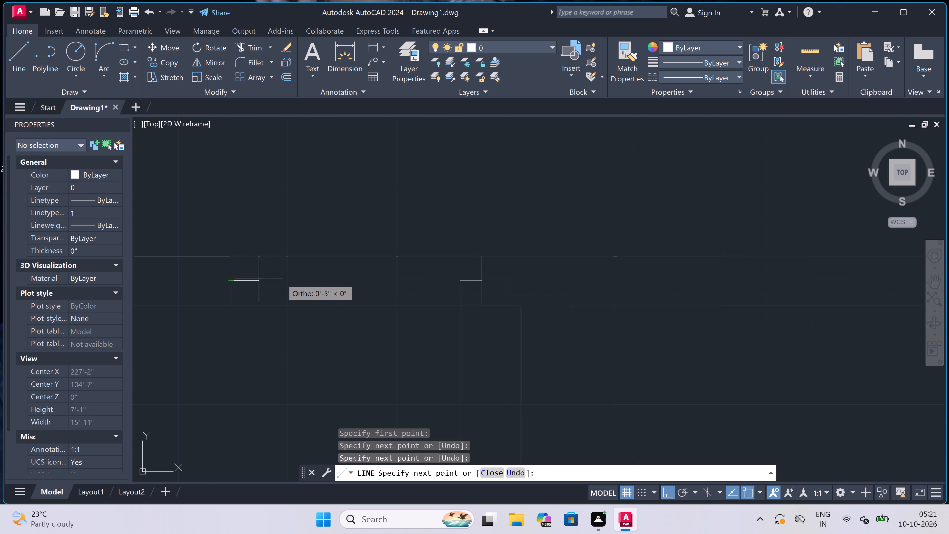
key("2")
type("\"")
key("space")
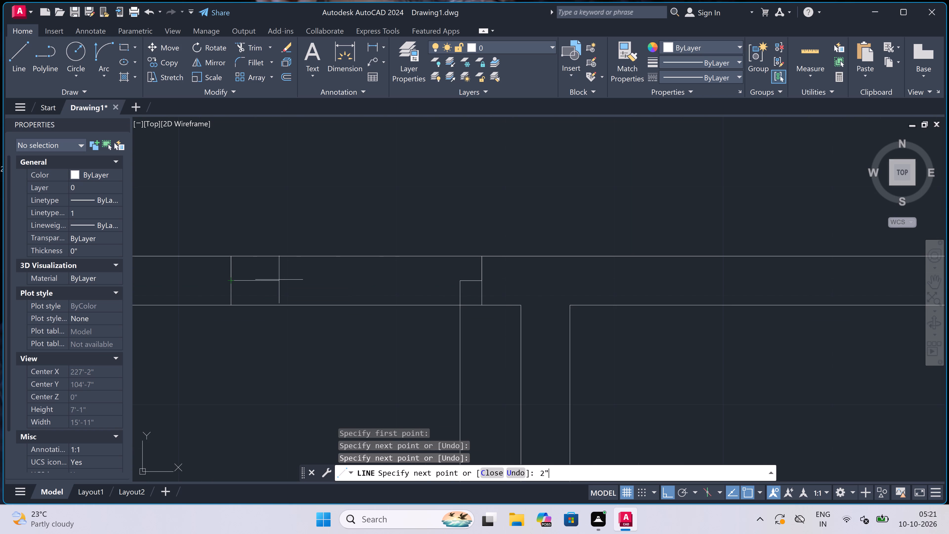
key("Escape")
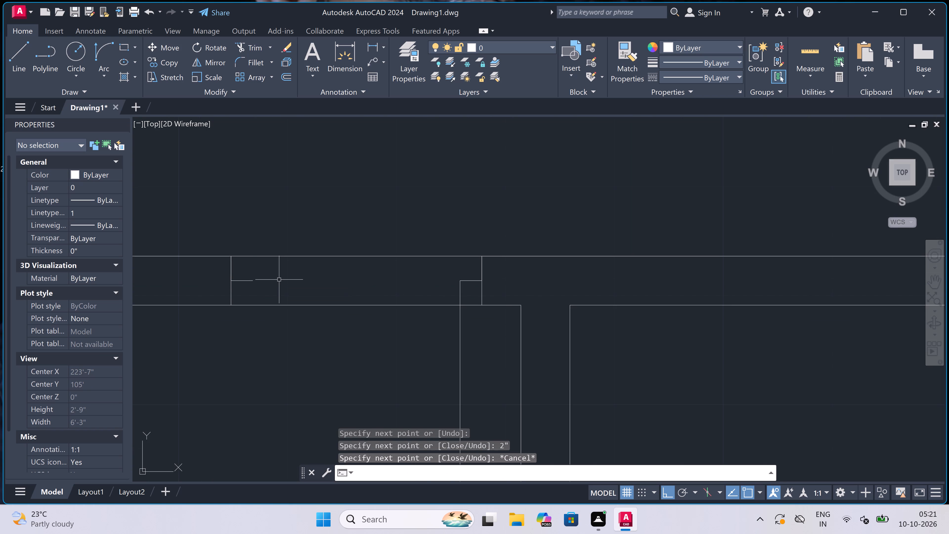
Draw the swing arc from the leaf's south end to the west jamb's stop tip, bulging southwest into the eastern southern projection.
scroll(280, 276, "down", 1)
scroll(161, 91, "down", 1)
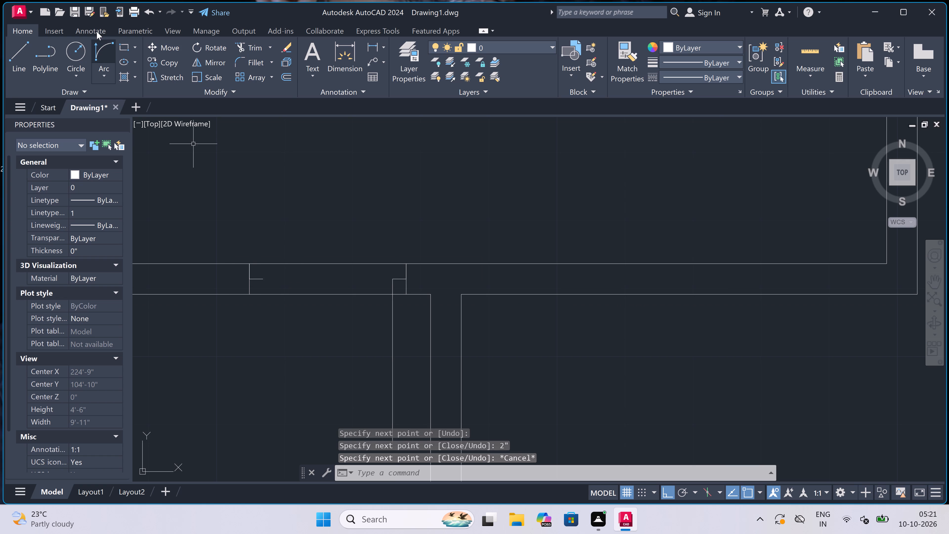
left_click(103, 49)
scroll(350, 258, "down", 1)
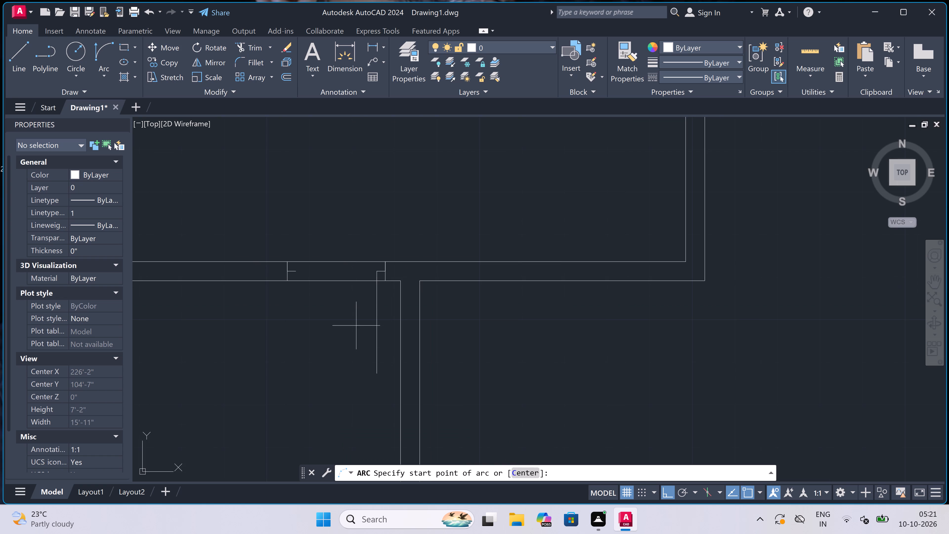
left_click(376, 375)
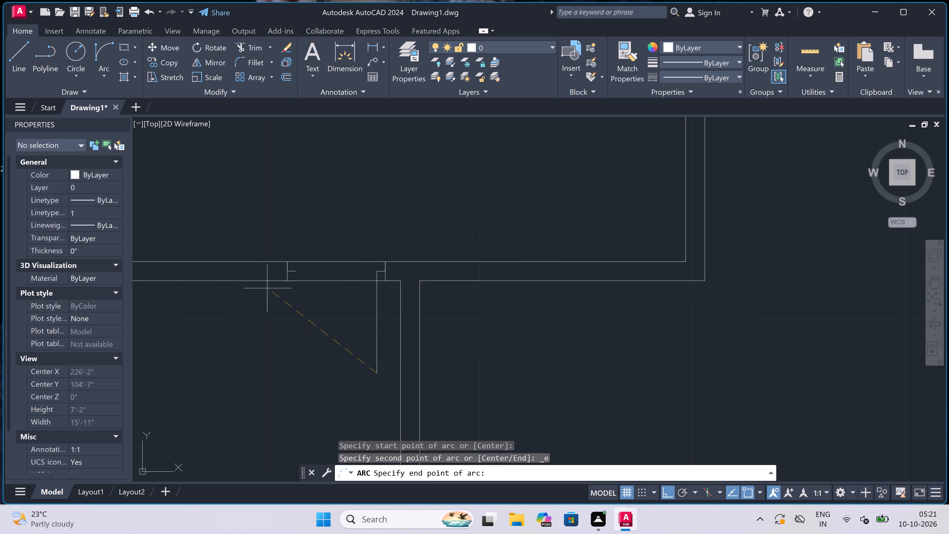
scroll(261, 252, "up", 2)
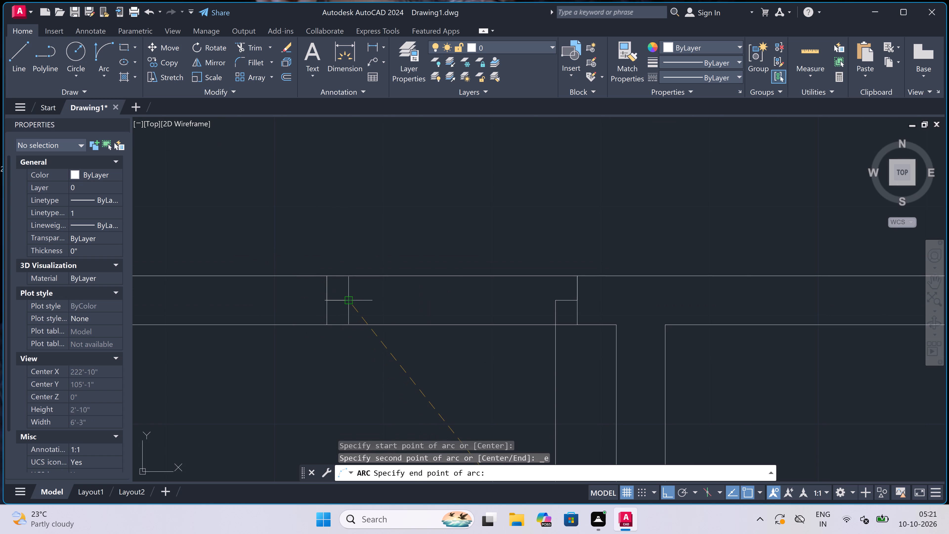
left_click(349, 301)
scroll(348, 301, "down", 2)
left_click(315, 356)
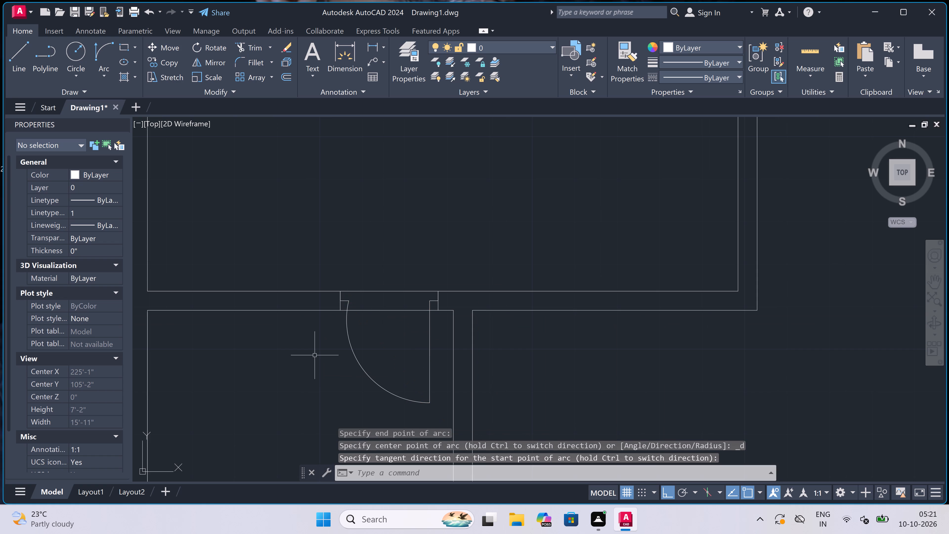
Trim both wall face lines across the eastern southern projection's door opening.
type("tr")
key("space")
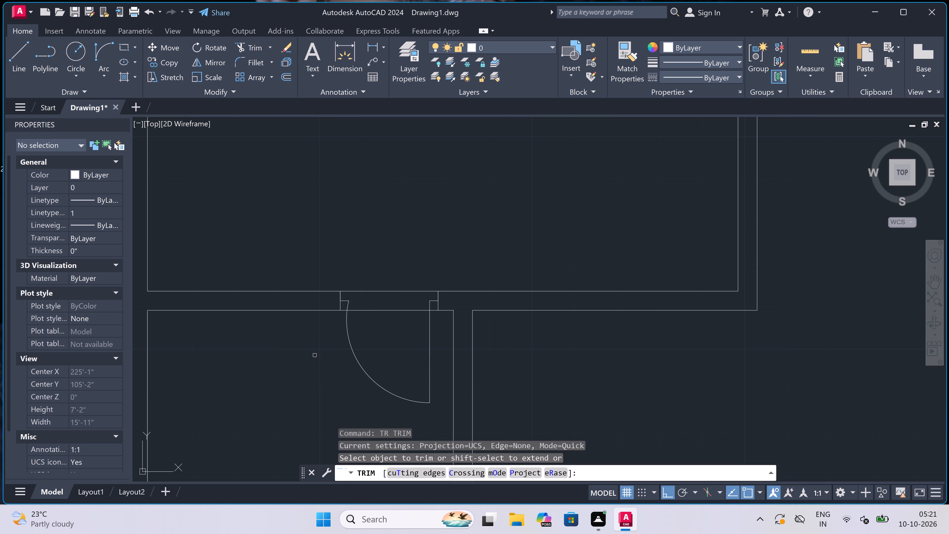
left_click(396, 219)
left_click(389, 363)
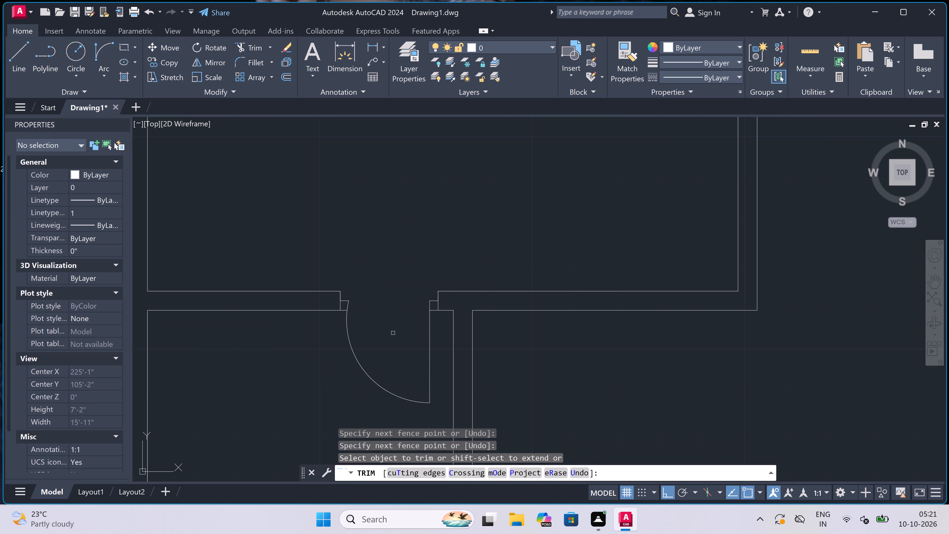
scroll(396, 315, "down", 6)
scroll(357, 311, "up", 2)
scroll(398, 303, "up", 2)
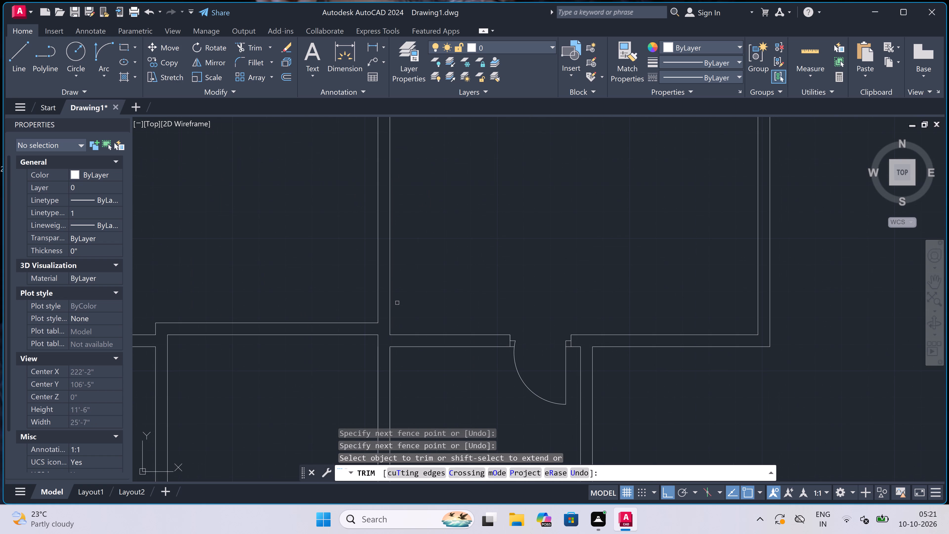
scroll(332, 313, "up", 1)
key("Escape")
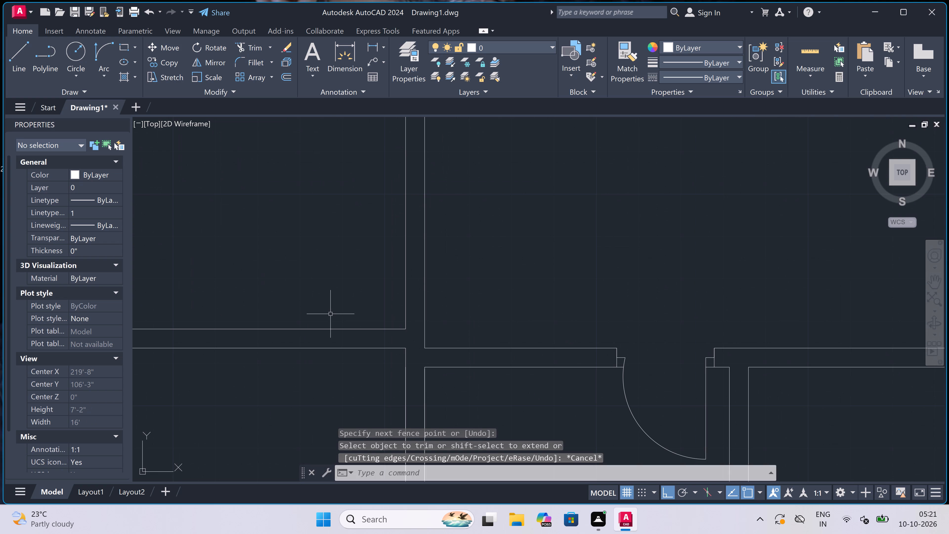
In the western southern projection's north wall, draw a jamb near its west end, with a 2" stop eastward and 2' leaf southward.
type("l")
key("space")
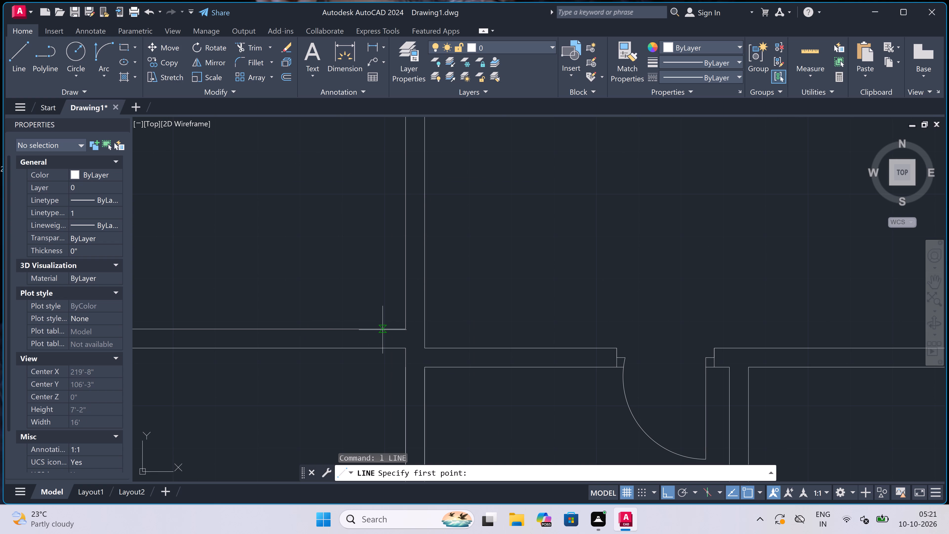
scroll(382, 331, "down", 4)
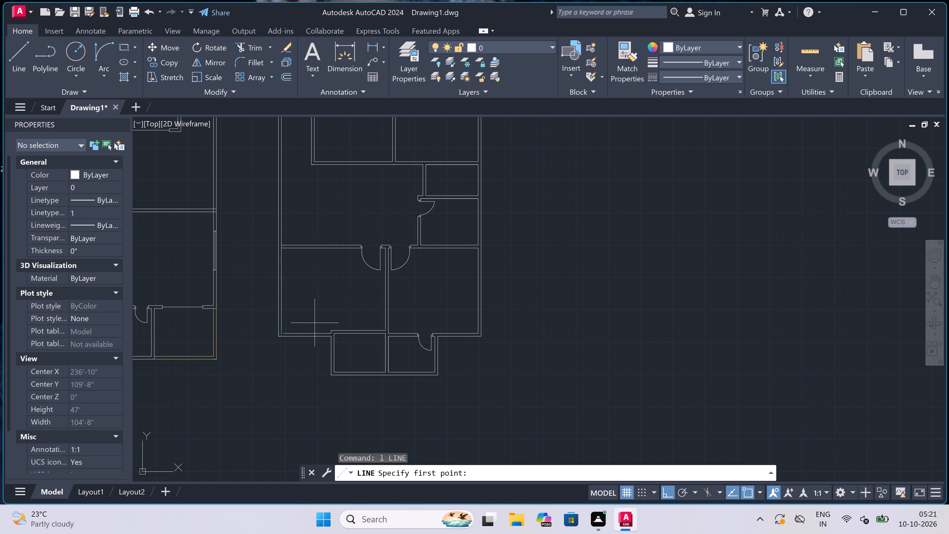
scroll(355, 331, "up", 2)
scroll(319, 339, "up", 2)
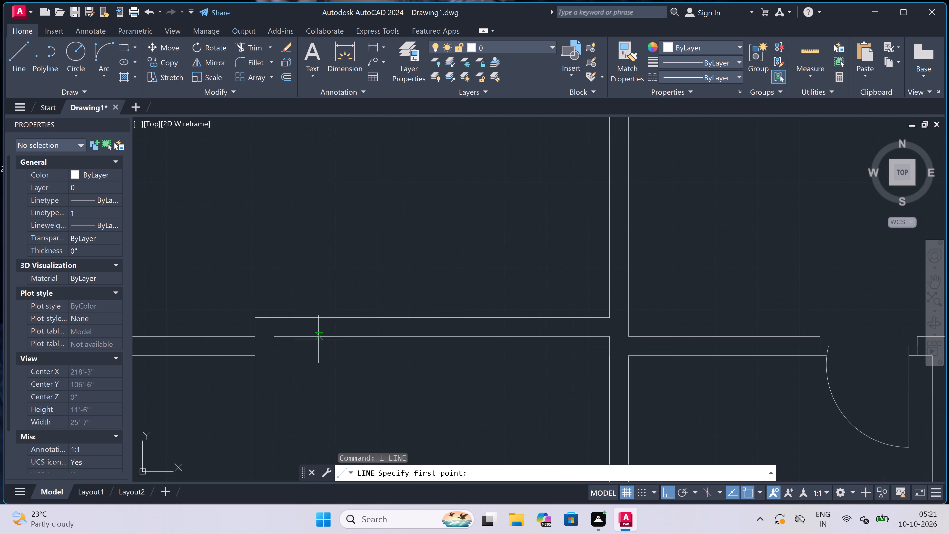
left_click(301, 334)
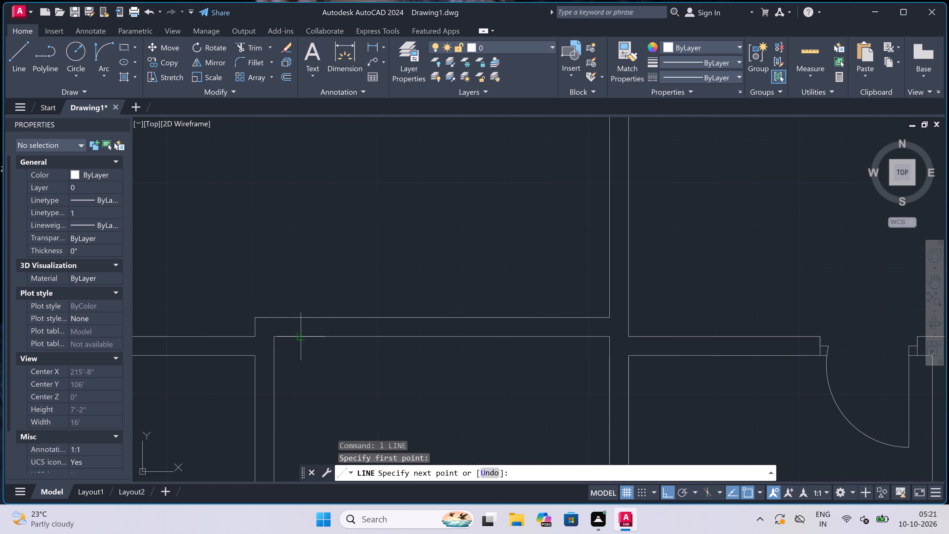
left_click(301, 319)
left_click(304, 330)
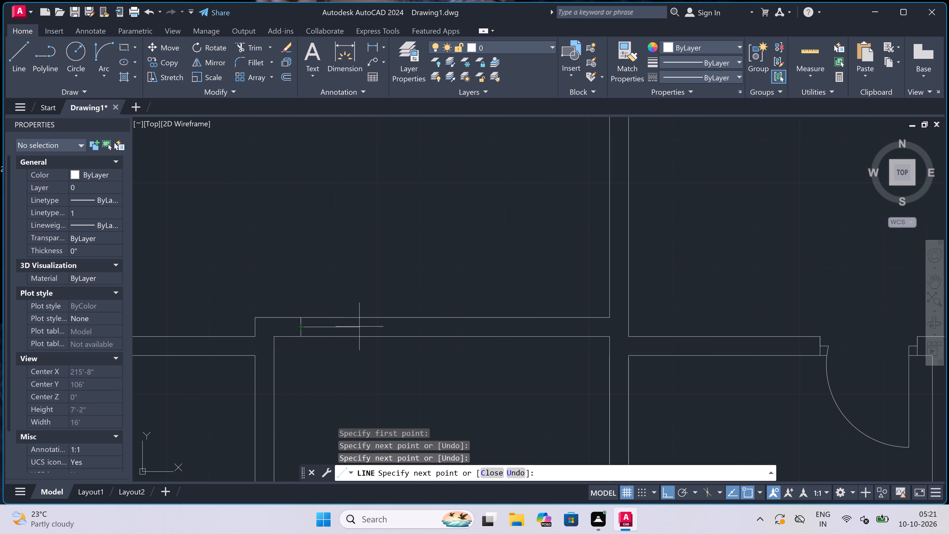
key("2")
type("\"")
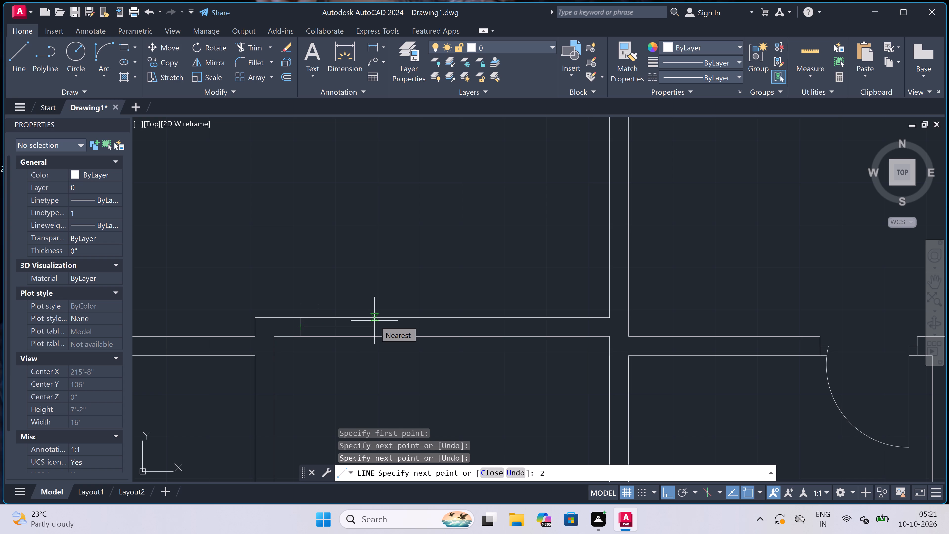
key("space")
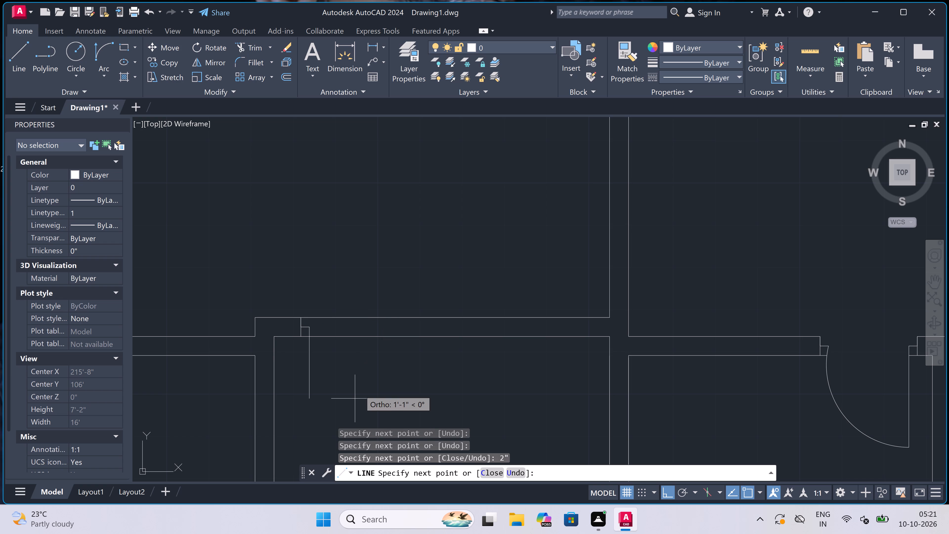
key("3")
key("BackSpace")
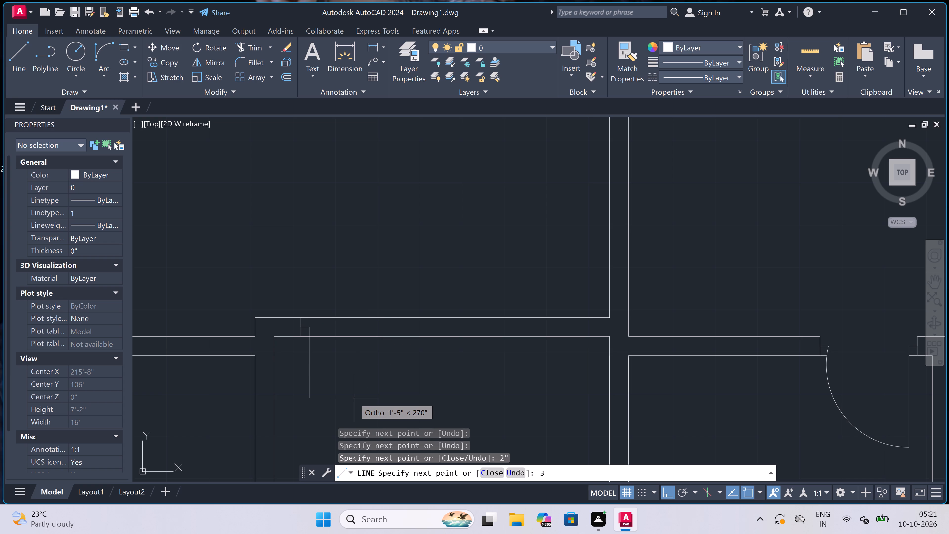
key("2")
type("'")
key("space")
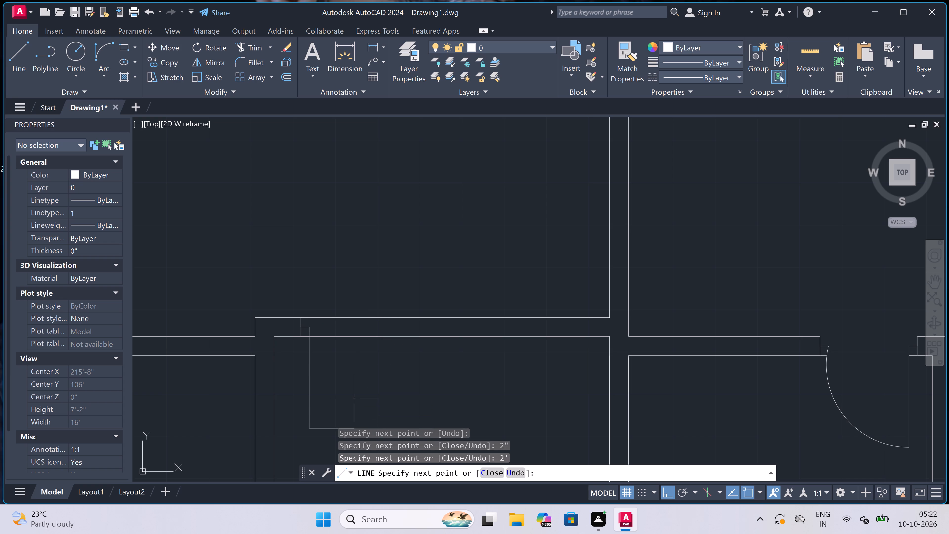
key("Escape")
Draw the opposite jamb line across the same wall east of the leaf, with a 2" stop pointing west from its midpoint.
key("space")
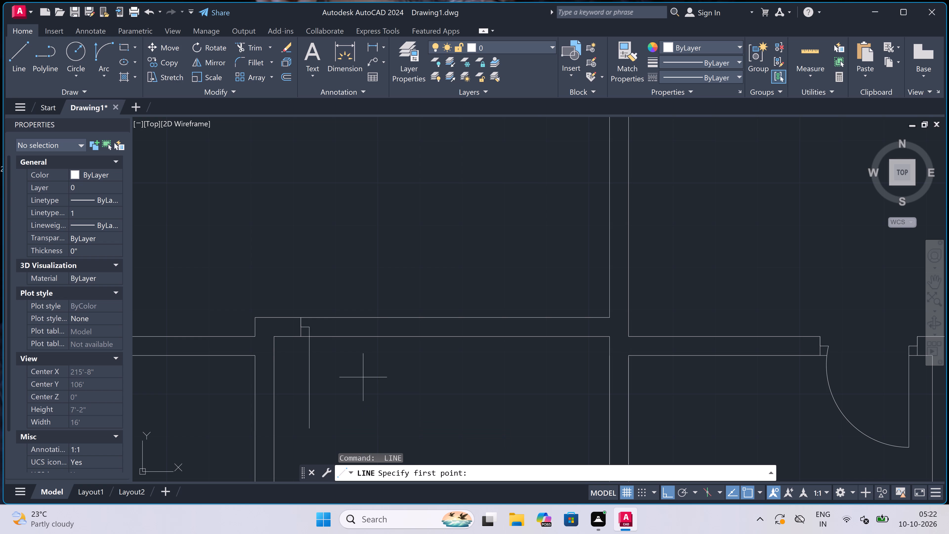
left_click(398, 336)
left_click(396, 318)
left_click(396, 328)
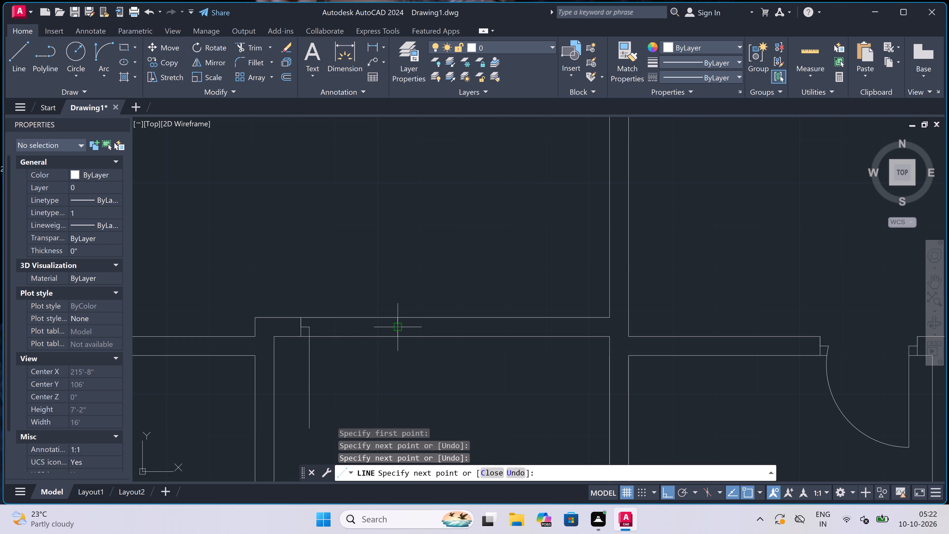
key("2")
type("\"")
key("space")
key("Escape")
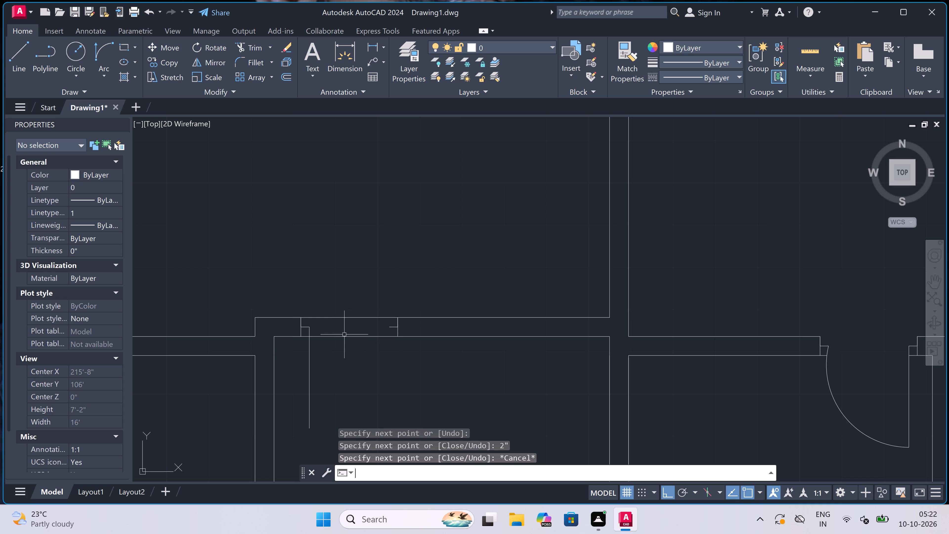
Draw the swing arc from the leaf's south end to the east jamb's stop tip, bulging southeast into the western projection.
left_click(102, 47)
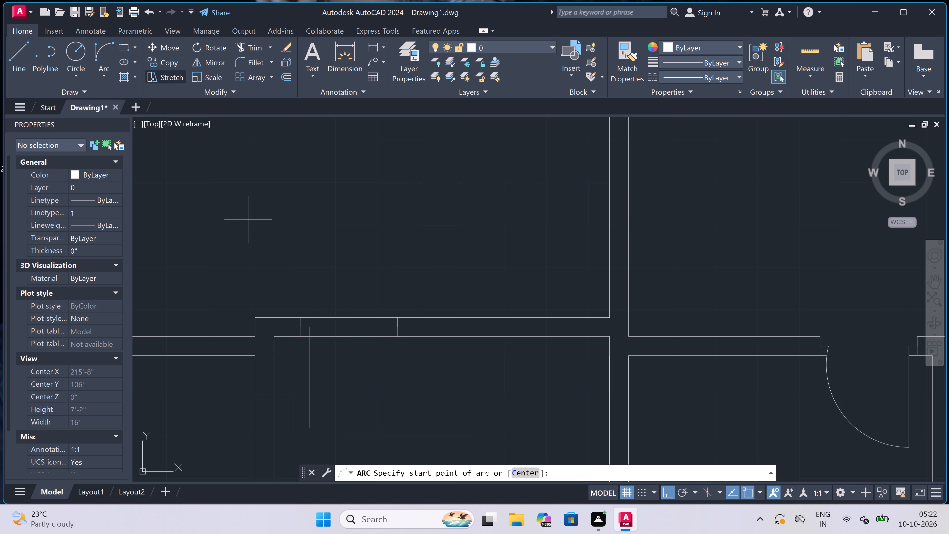
left_click(308, 432)
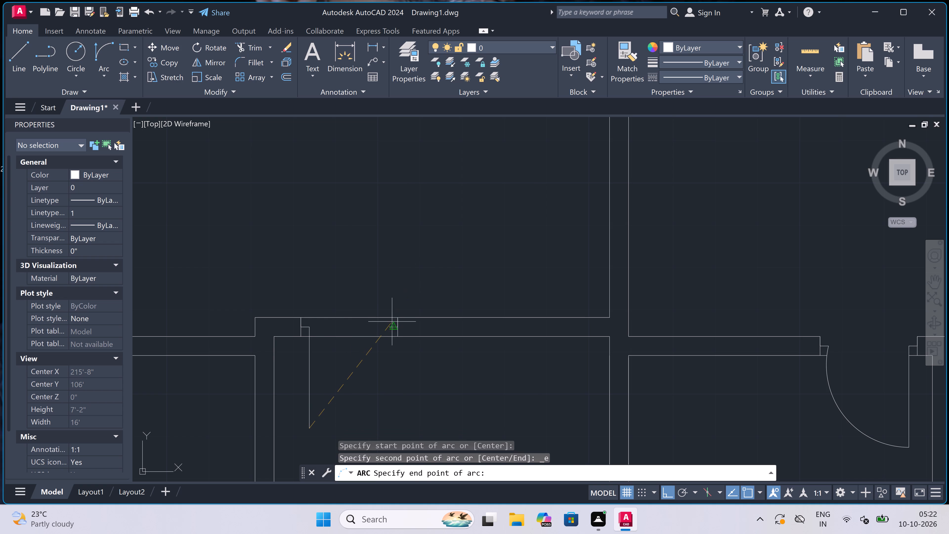
left_click(389, 326)
left_click(423, 386)
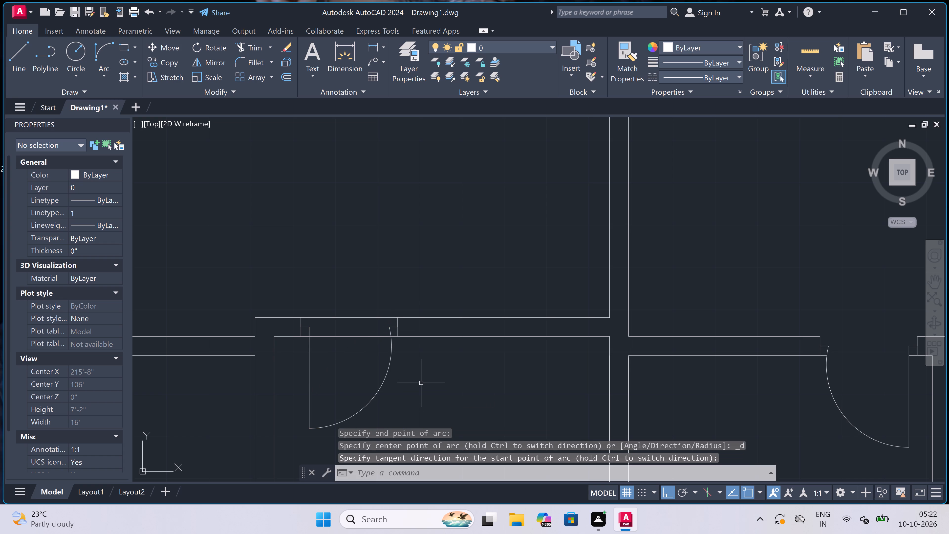
Trim both wall face lines across the western southern projection's door opening.
type("tr")
key("space")
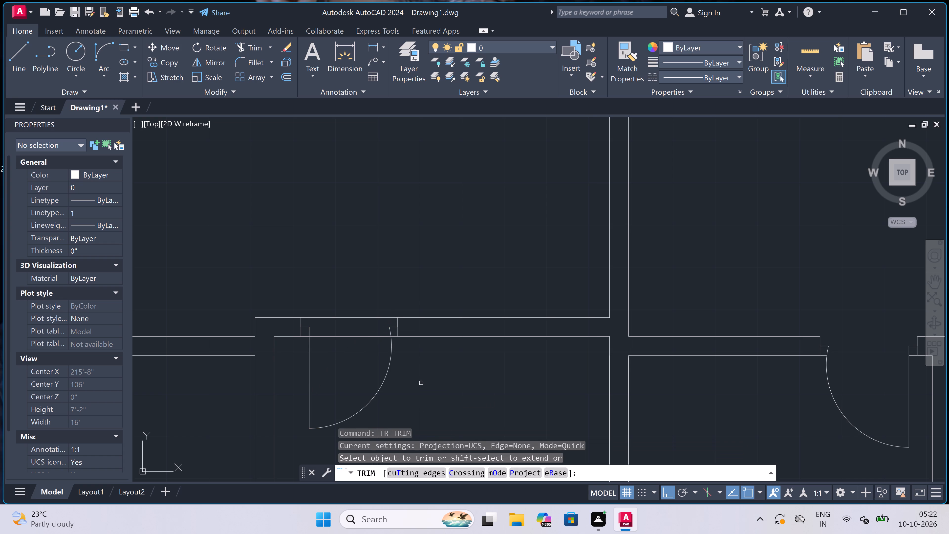
left_click(363, 292)
left_click(361, 363)
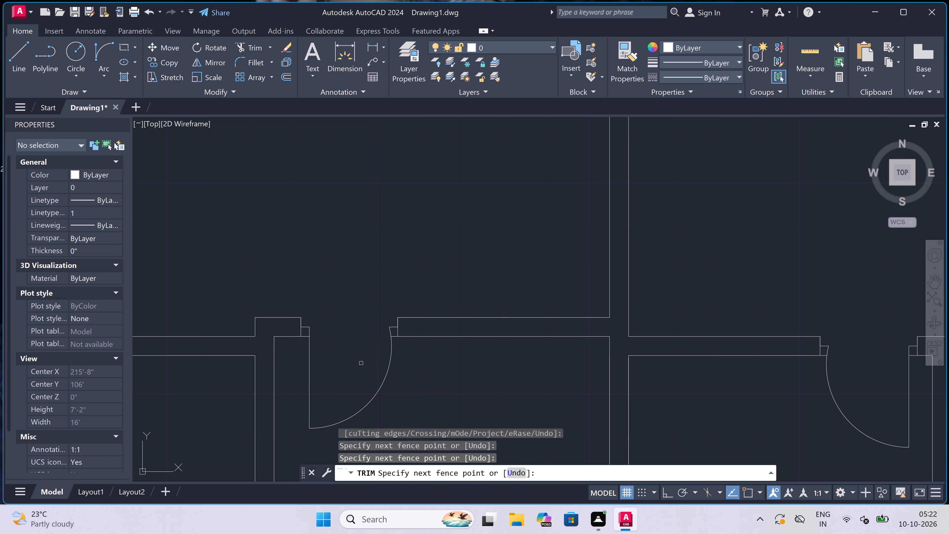
scroll(357, 303, "down", 5)
scroll(335, 317, "up", 4)
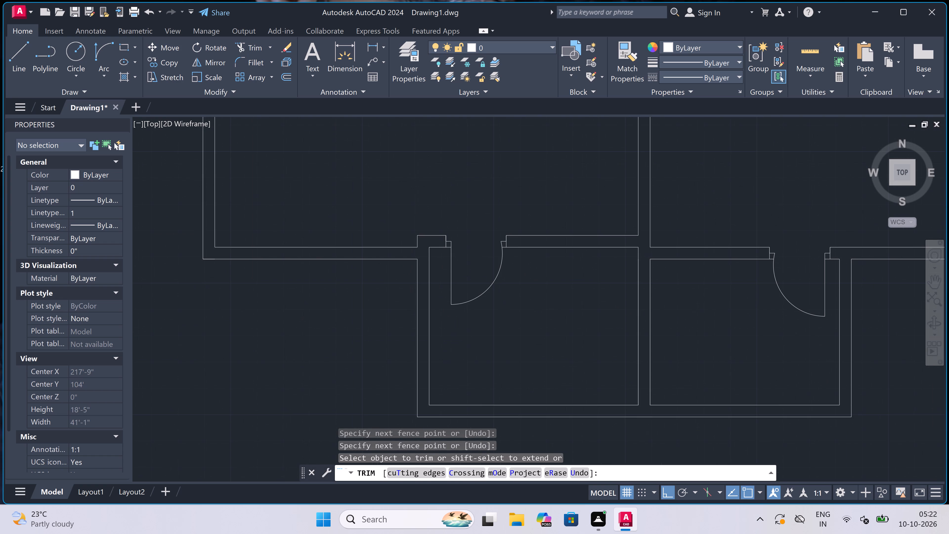
key("Escape")
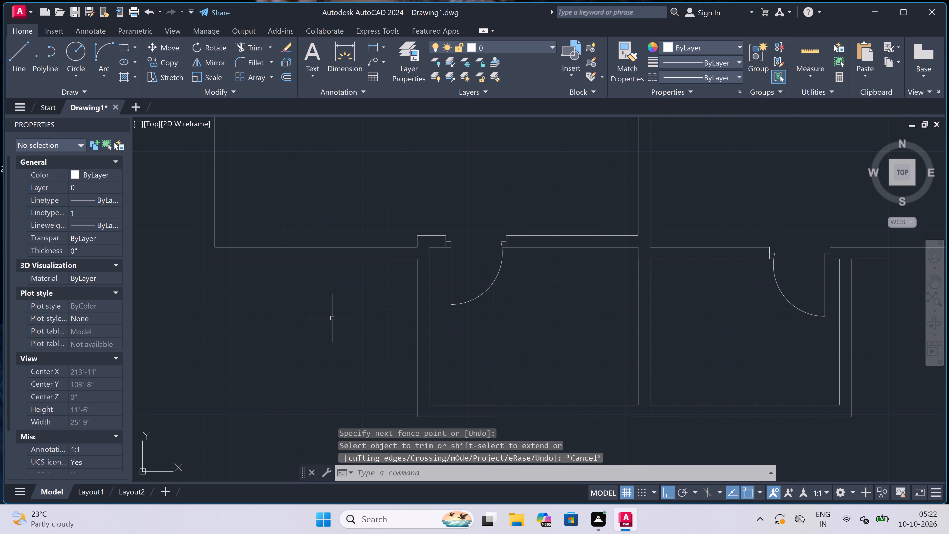
On layer line1, draw an outline from the apartment's southwest corner 6'6" south, east to align with the projection's inner west face, and north to its south wall.
left_click(474, 43)
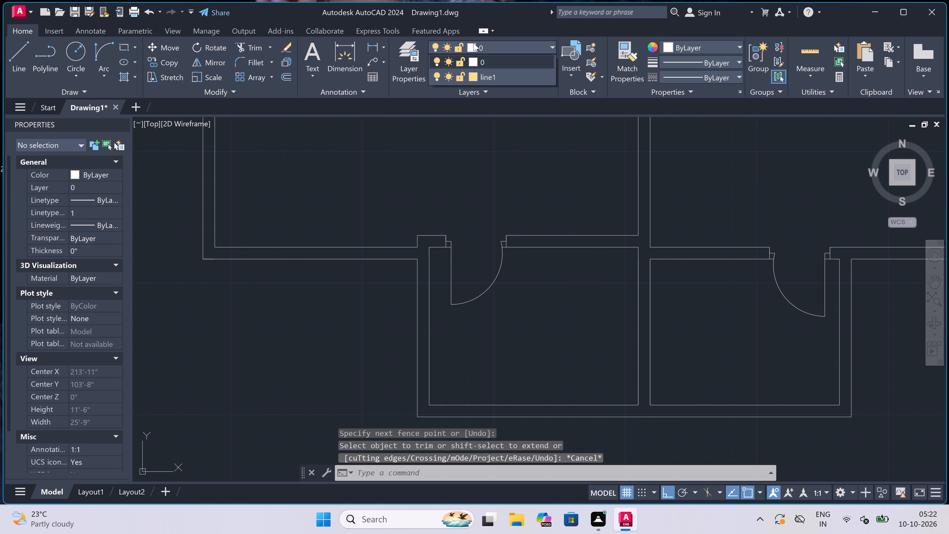
left_click(480, 72)
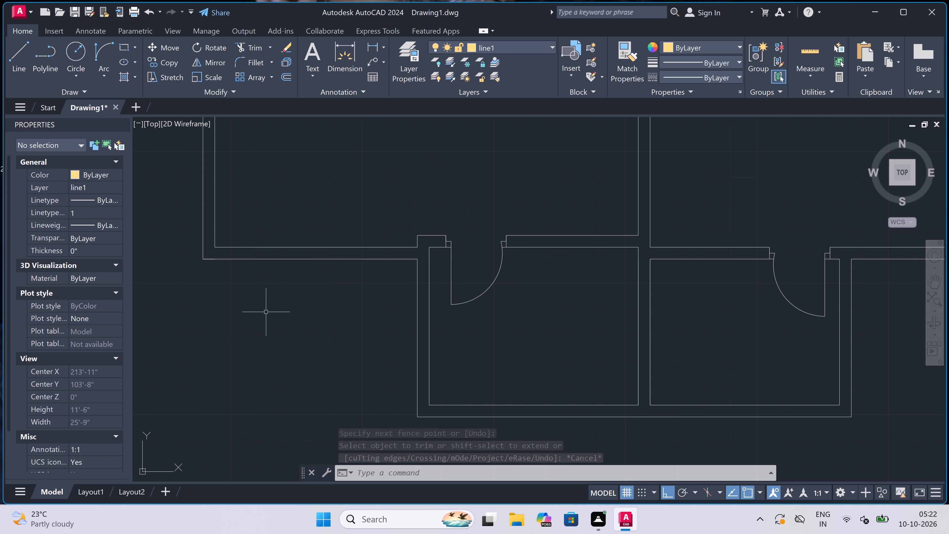
type("l")
key("space")
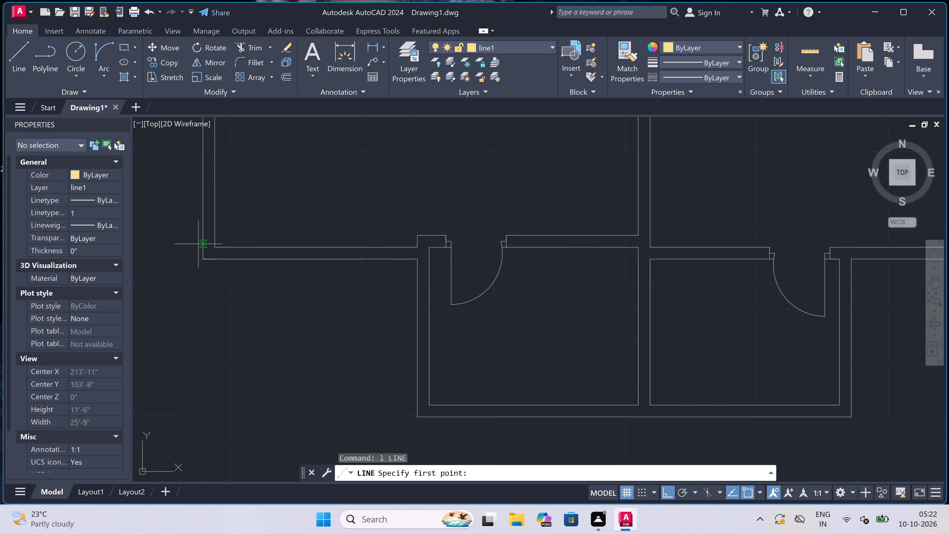
left_click(203, 258)
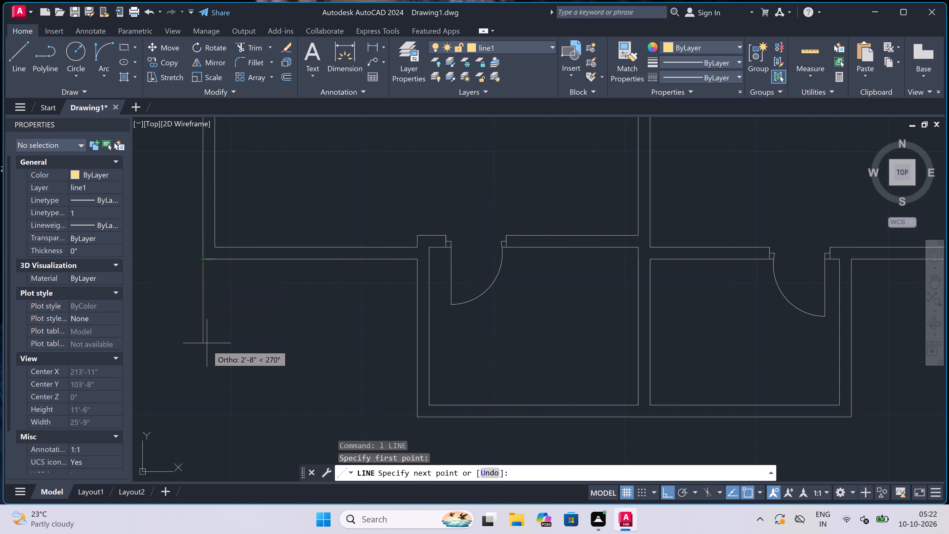
type("6'6")
type("\"")
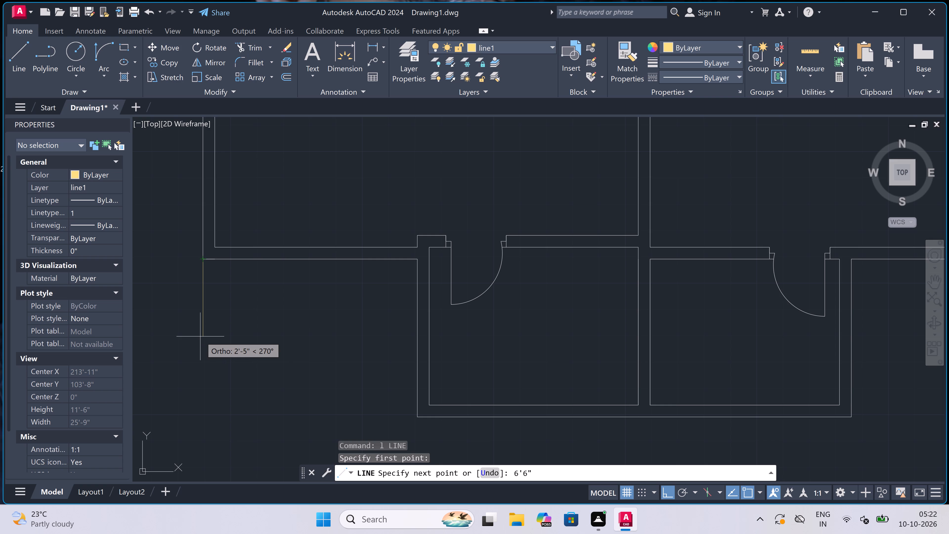
key("space")
scroll(200, 336, "down", 3)
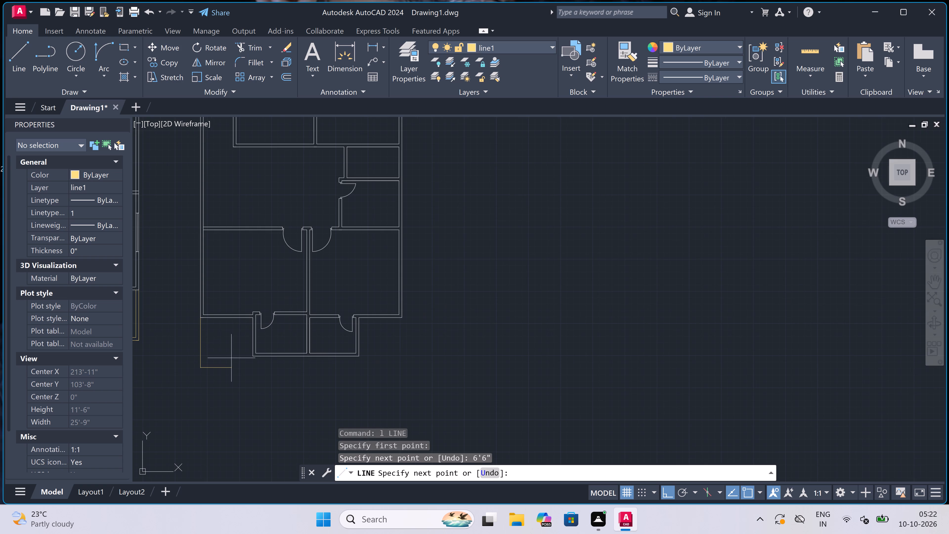
scroll(263, 374, "up", 3)
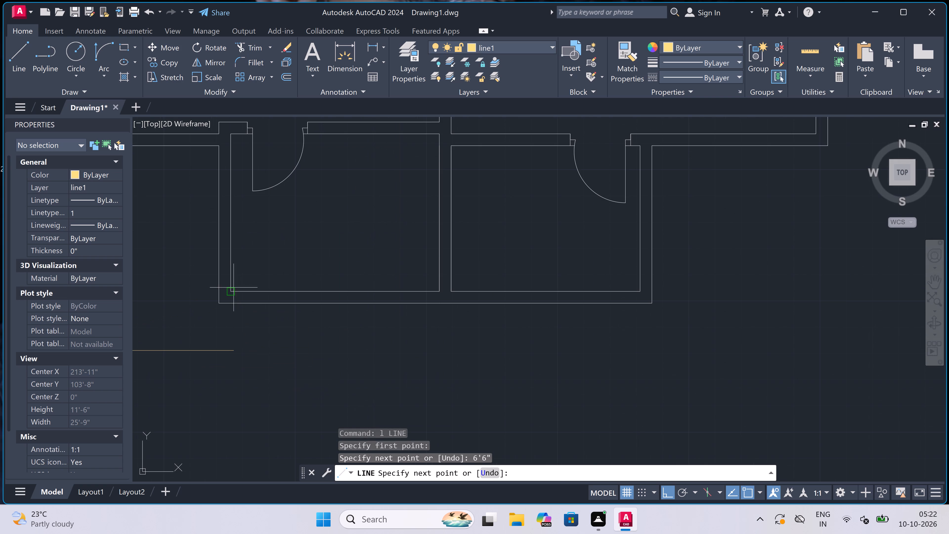
left_click(232, 351)
left_click(229, 306)
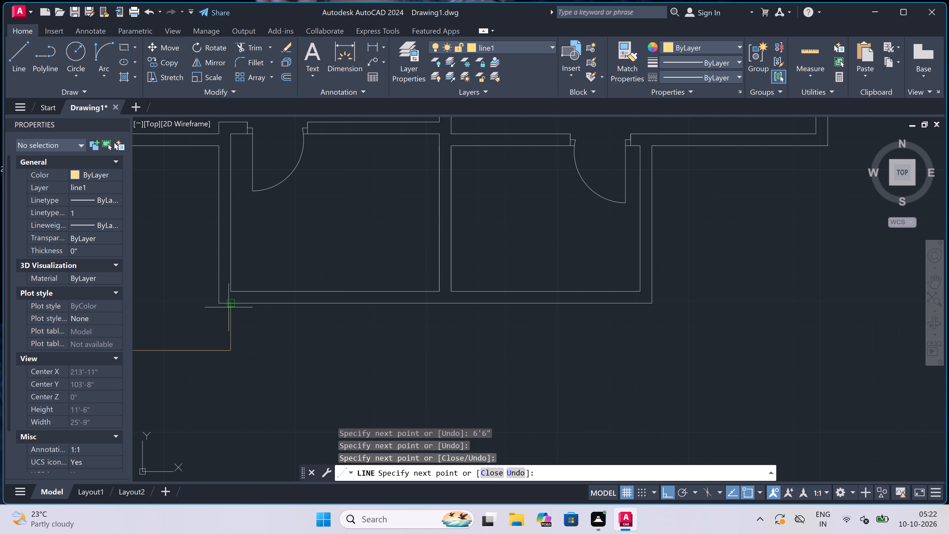
key("Escape")
Draw a line from the western projection's outer southwest corner south to the new outline, with a 4.5" segment back north along it.
key("space")
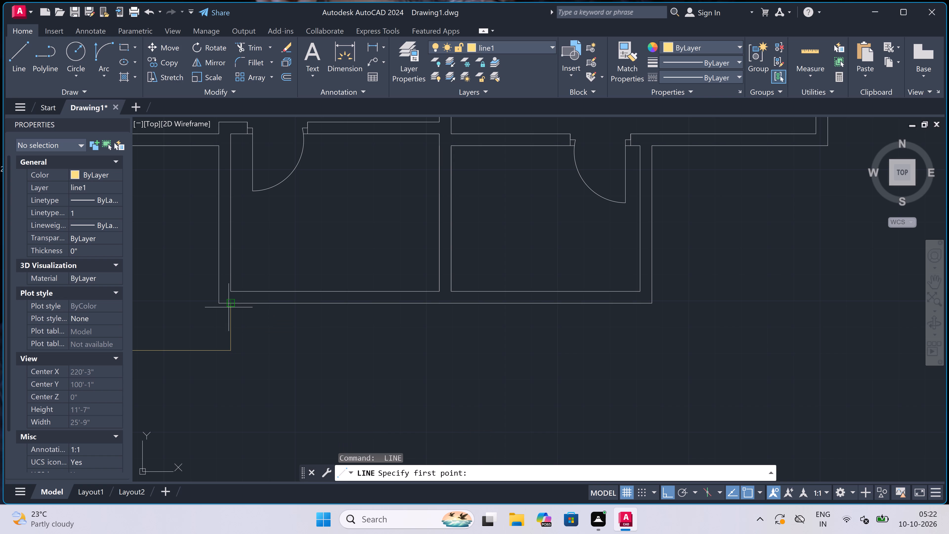
left_click(217, 301)
left_click(222, 349)
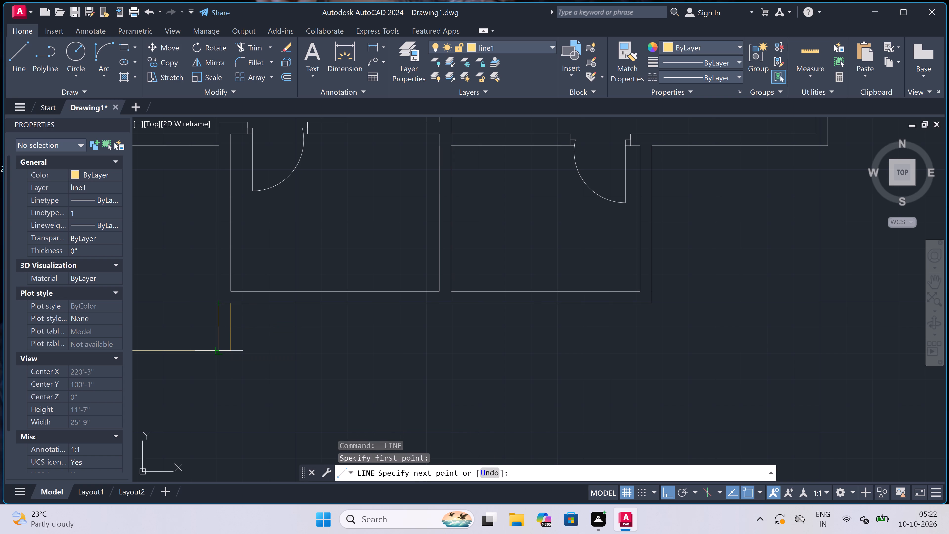
type("4.5")
type("\"")
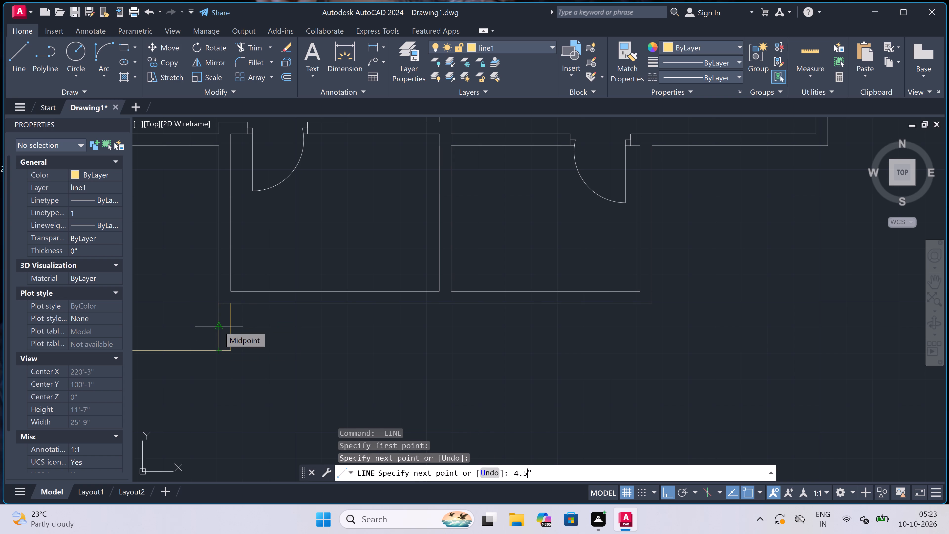
key("space")
scroll(251, 305, "down", 3)
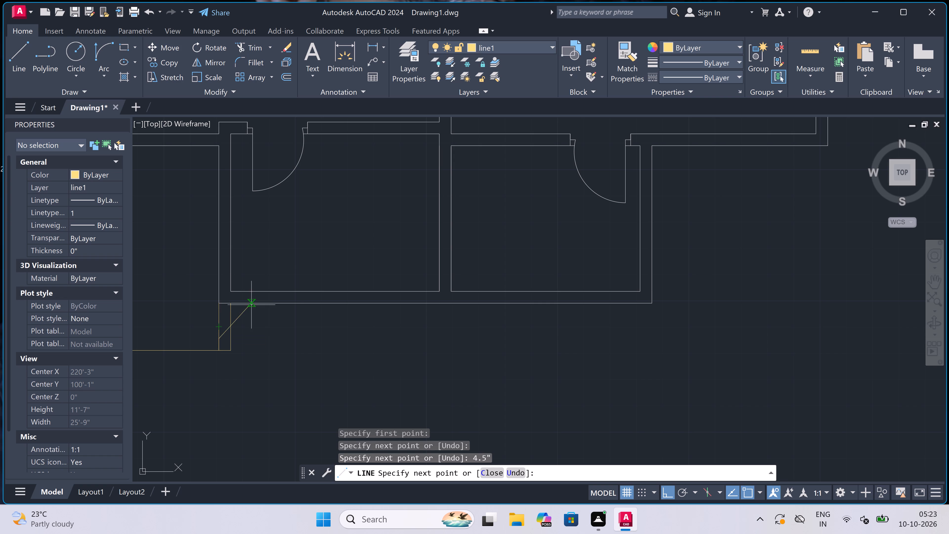